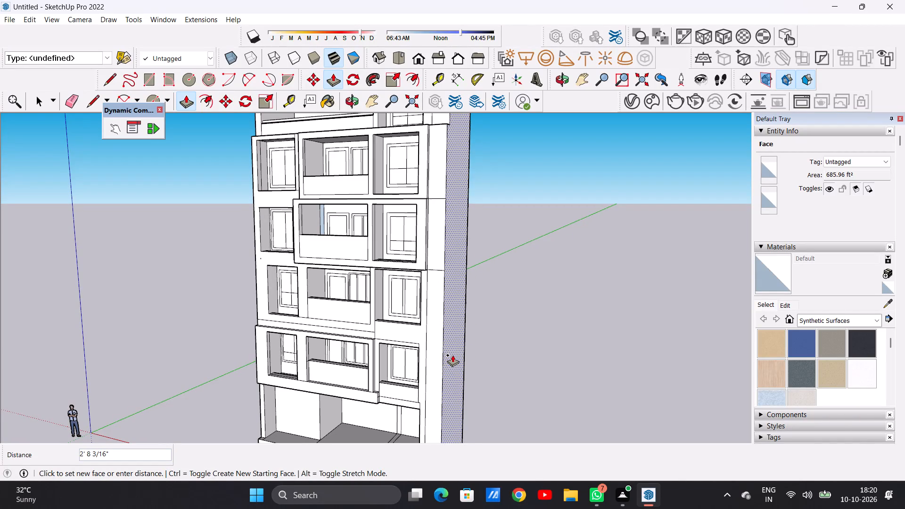
Push/Pull the building's narrow side face beside the balconies outward about 2' 9 11/16".
click(453, 353)
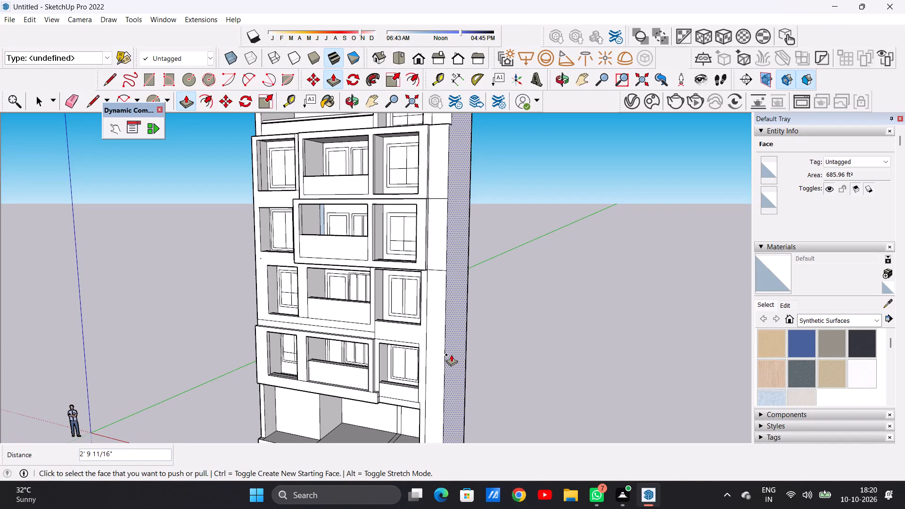
key(space)
Erase the leftover horizontal seam lines on the front face of the extended corner strip.
scroll(480, 386, down, 8)
middle_drag(428, 375, 513, 370)
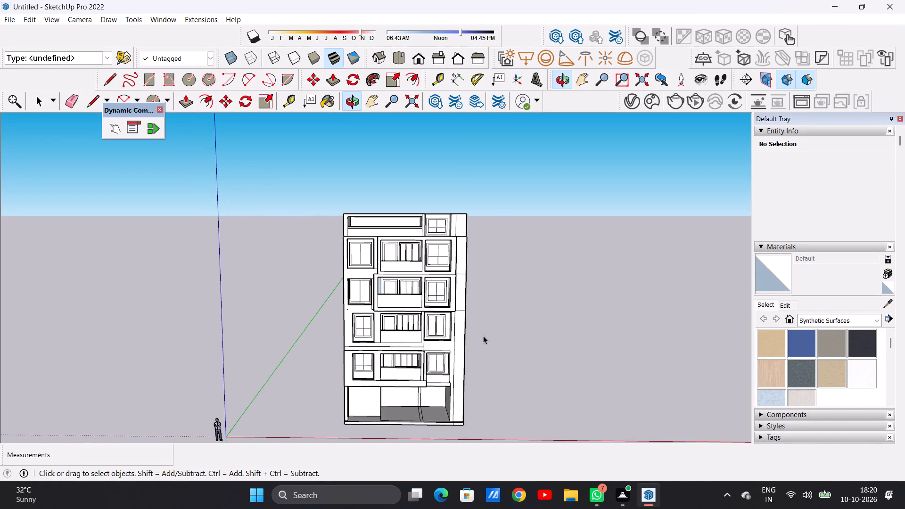
scroll(465, 326, up, 6)
key(e)
middle_drag(481, 338, 412, 327)
scroll(452, 313, up, 5)
drag(452, 291, 452, 297)
scroll(456, 357, down, 11)
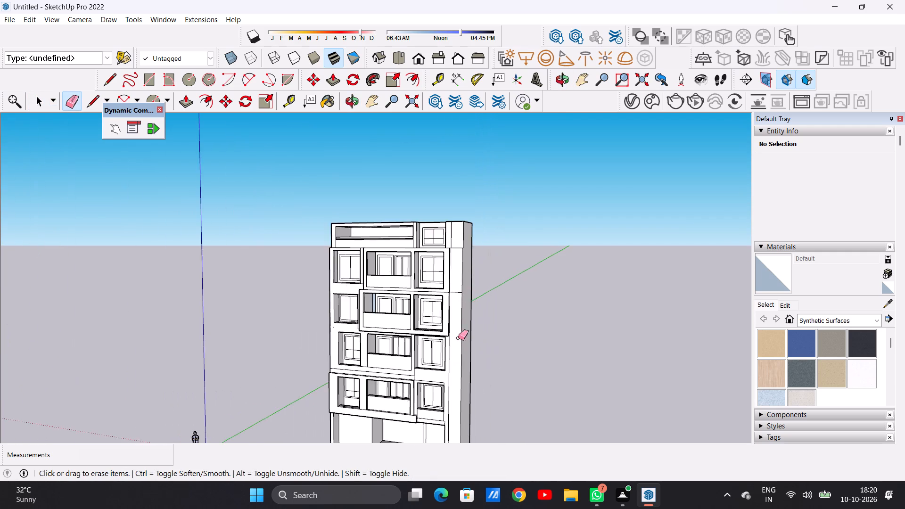
scroll(458, 260, up, 10)
drag(449, 310, 445, 325)
scroll(433, 356, down, 5)
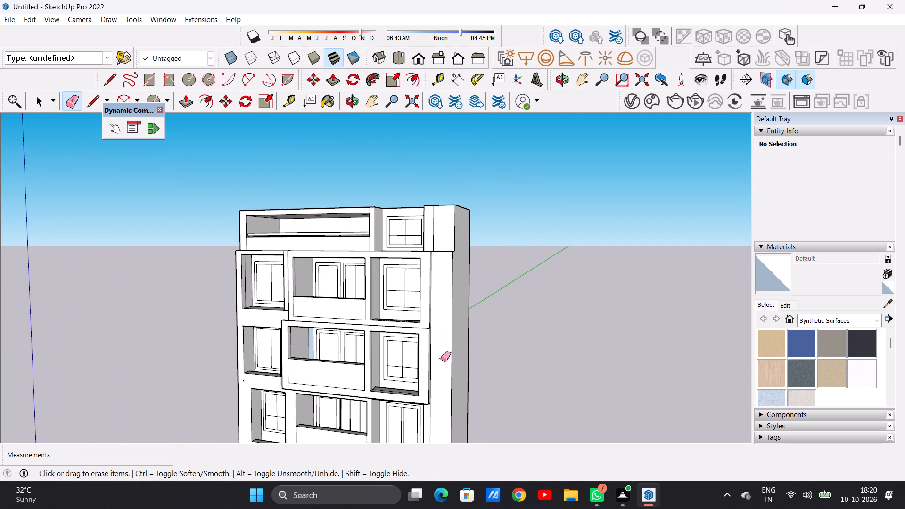
Push/Pull the small ledge on top of the protruding corner strip up to the building's roof level.
scroll(436, 253, up, 6)
scroll(454, 268, down, 1)
scroll(454, 268, up, 6)
scroll(437, 273, down, 1)
scroll(437, 273, up, 2)
middle_drag(437, 294, 329, 274)
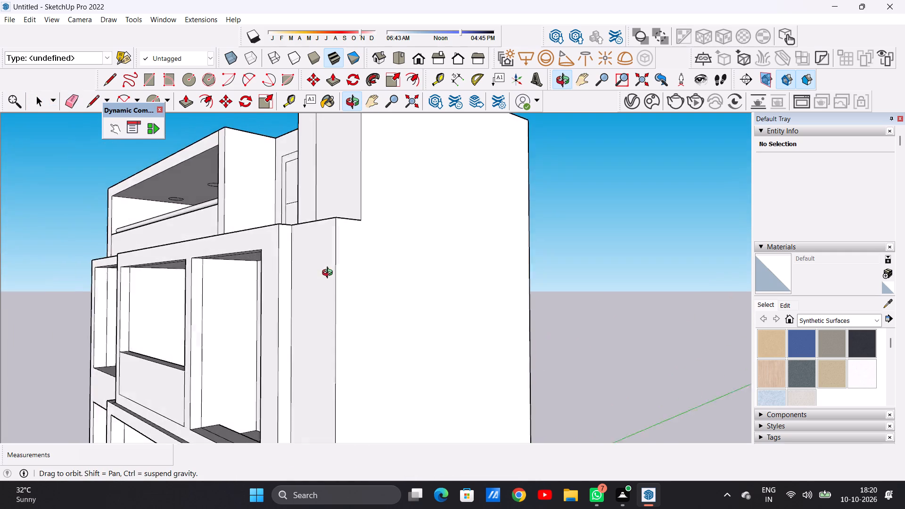
middle_drag(329, 274, 442, 322)
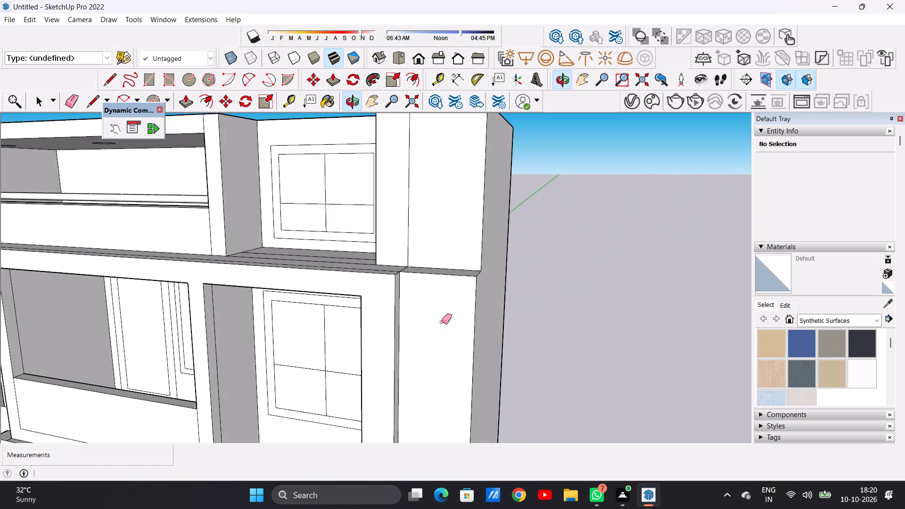
scroll(408, 324, down, 14)
scroll(433, 296, up, 1)
middle_drag(426, 298, 414, 392)
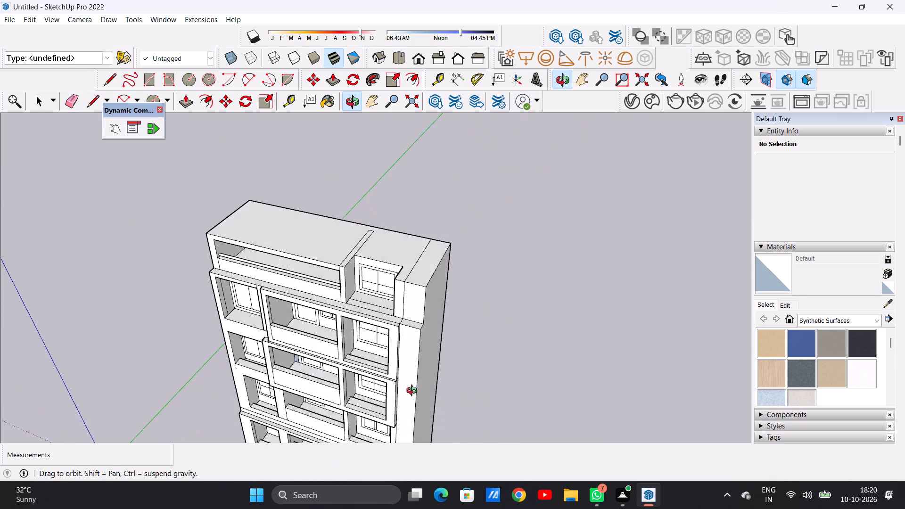
middle_drag(414, 392, 414, 394)
scroll(420, 318, up, 7)
key(space)
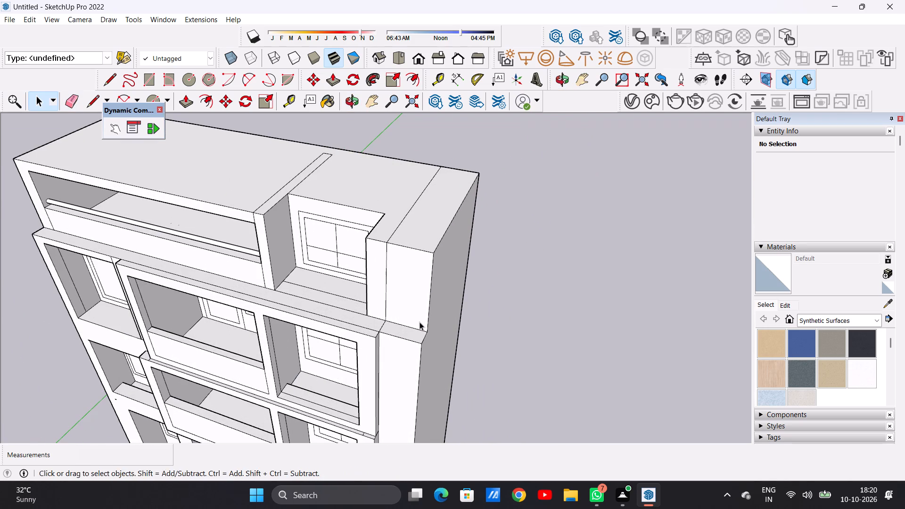
text(P)
scroll(420, 314, up, 5)
click(411, 340)
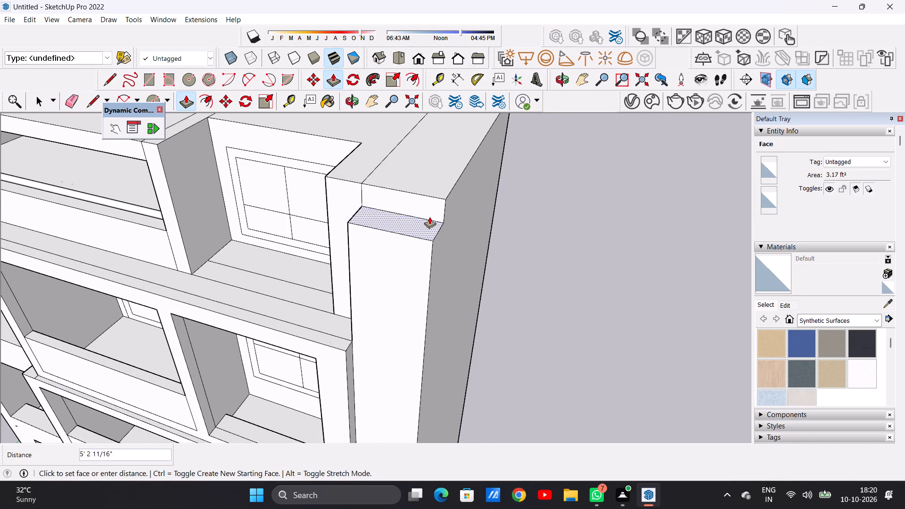
click(446, 199)
key(space)
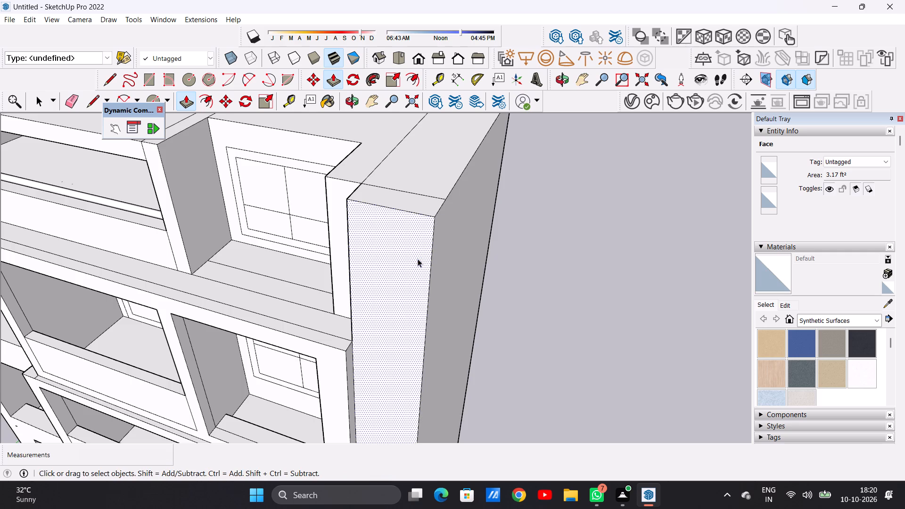
Examine the extended corner strip and the building's overall front and side proportions from several angles.
scroll(424, 247, down, 11)
middle_drag(418, 289, 465, 185)
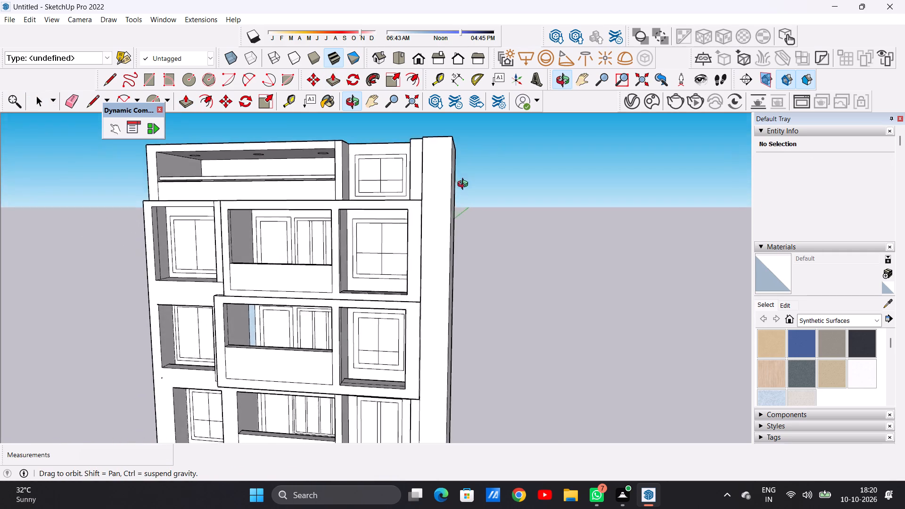
middle_drag(465, 185, 468, 204)
scroll(465, 242, up, 1)
scroll(450, 254, down, 16)
middle_drag(430, 338, 461, 323)
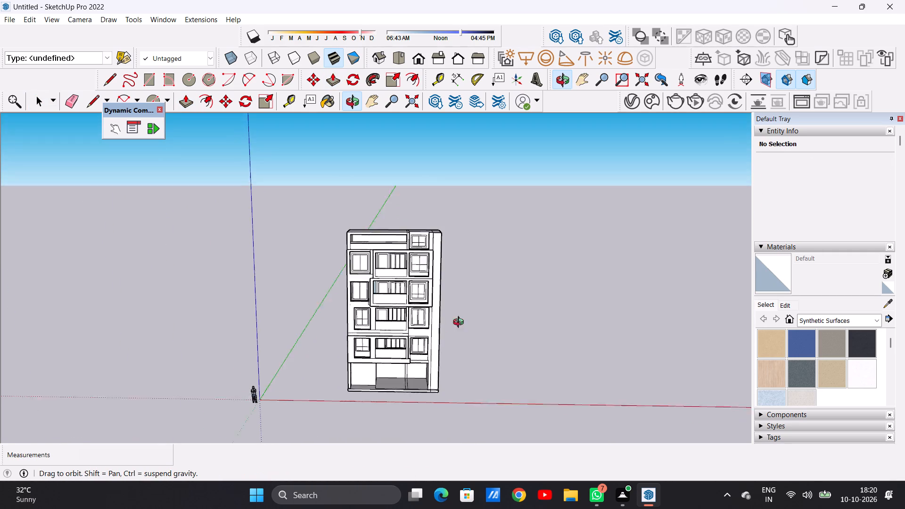
middle_drag(461, 323, 431, 316)
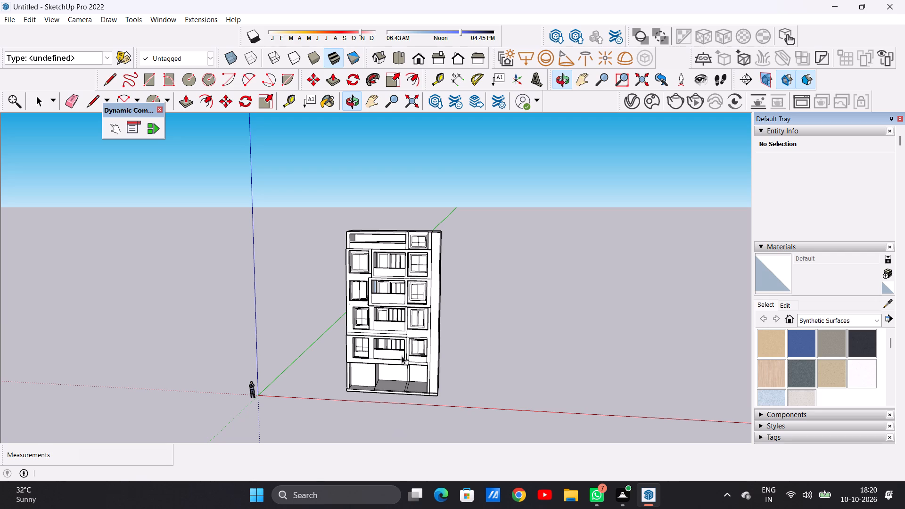
middle_drag(467, 332, 313, 329)
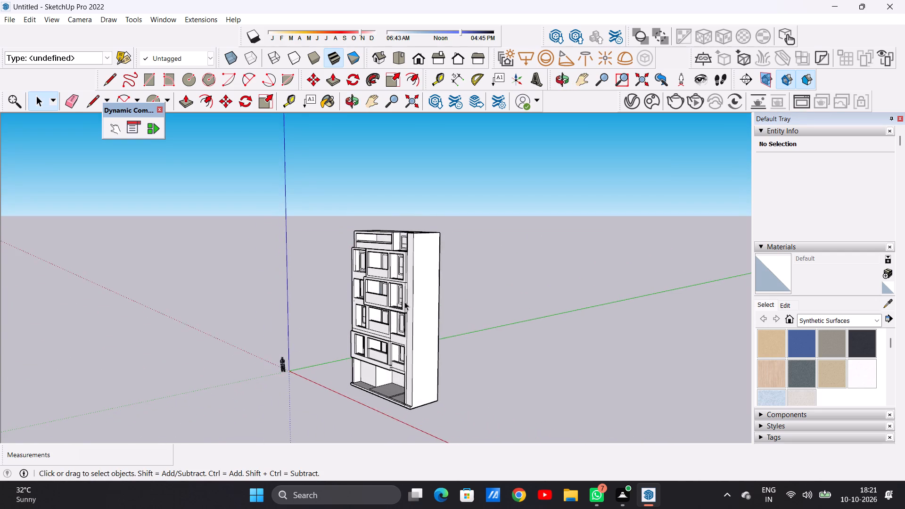
scroll(425, 286, up, 2)
scroll(440, 293, down, 5)
middle_drag(411, 321, 356, 347)
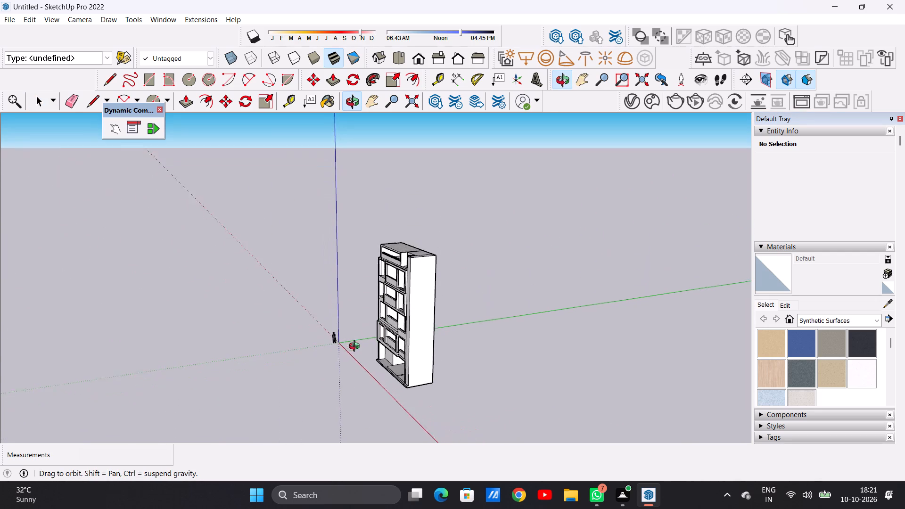
middle_drag(356, 347, 375, 326)
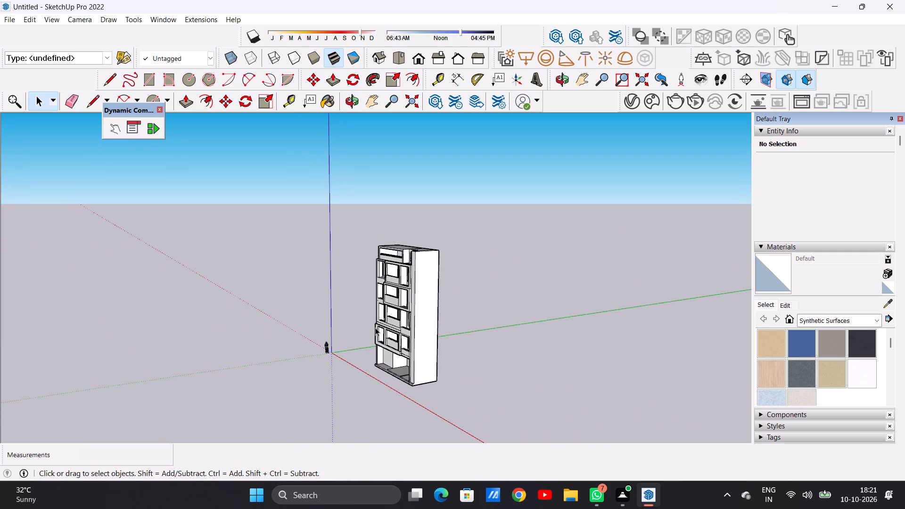
Draw a vertical line about 57' 9" long on the side wall near the front corner, from bottom edge to roof.
key(l)
scroll(428, 376, up, 2)
scroll(426, 377, down, 1)
scroll(424, 379, up, 12)
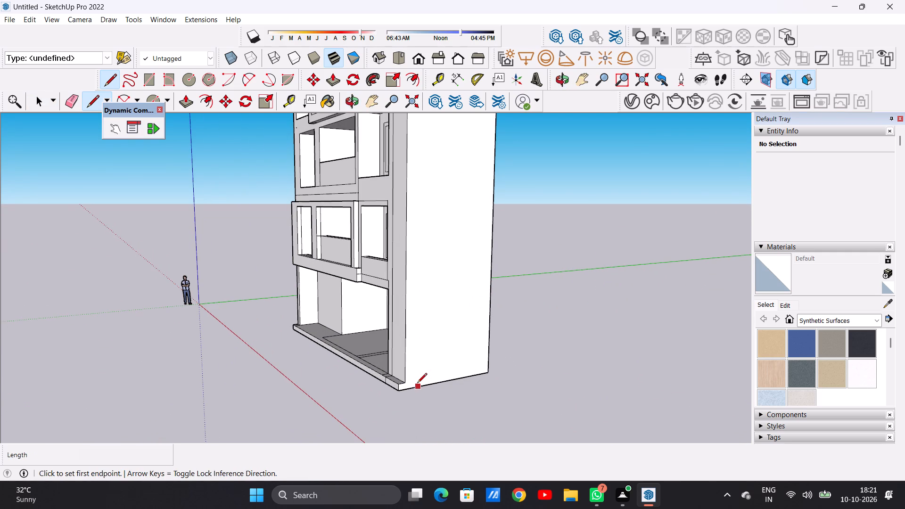
click(417, 384)
scroll(395, 374, down, 4)
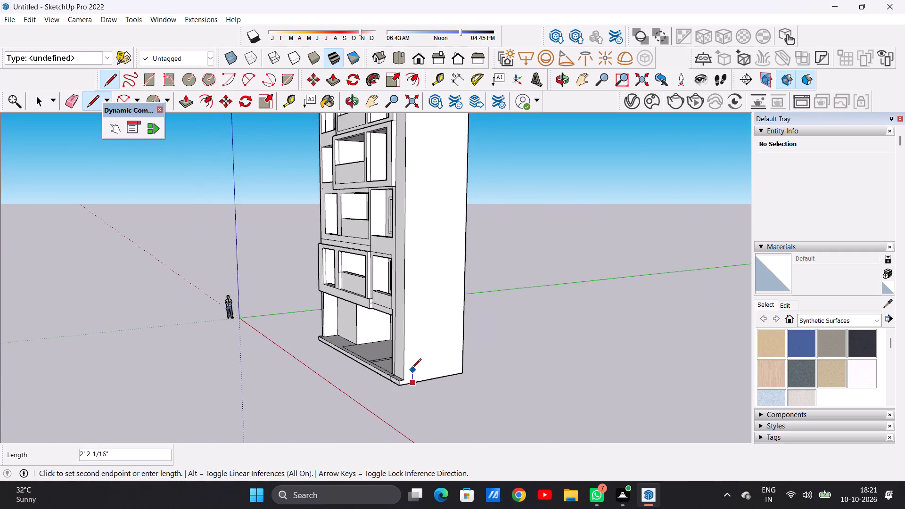
scroll(413, 369, down, 3)
scroll(415, 329, down, 8)
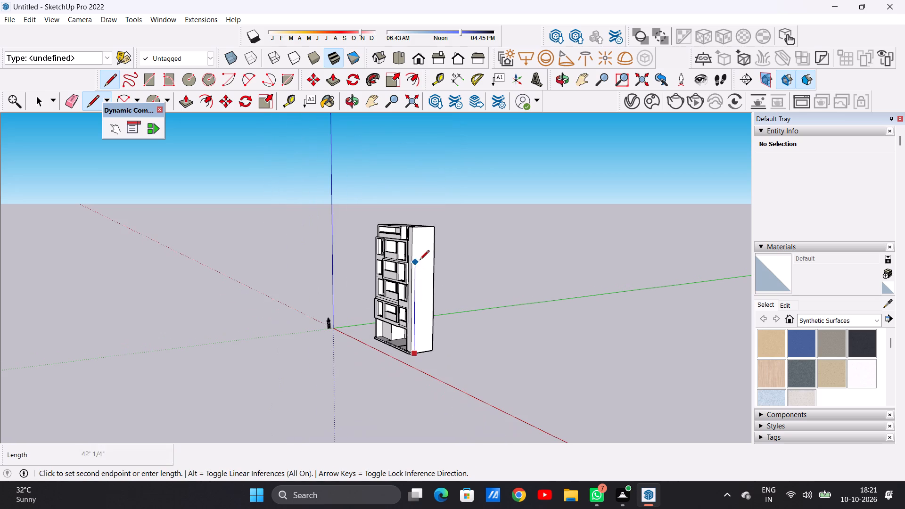
scroll(419, 230, up, 4)
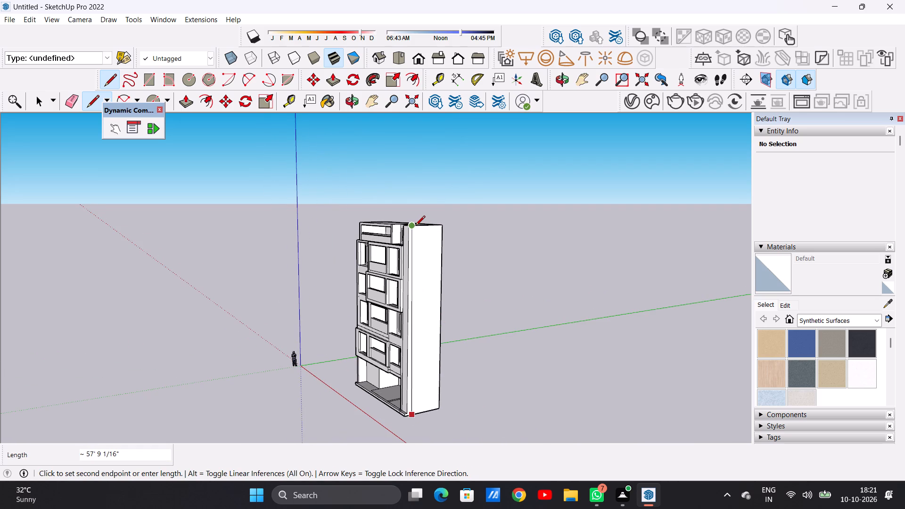
click(415, 226)
key(space)
Push/Pull the side wall's larger face behind the vertical line outward about 1' 4 7/16".
key(p)
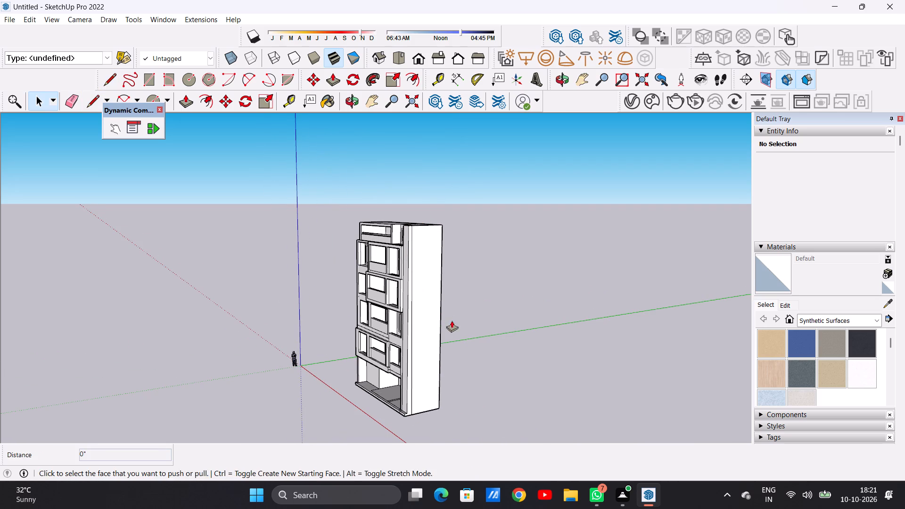
middle_drag(419, 328, 496, 328)
scroll(456, 313, up, 5)
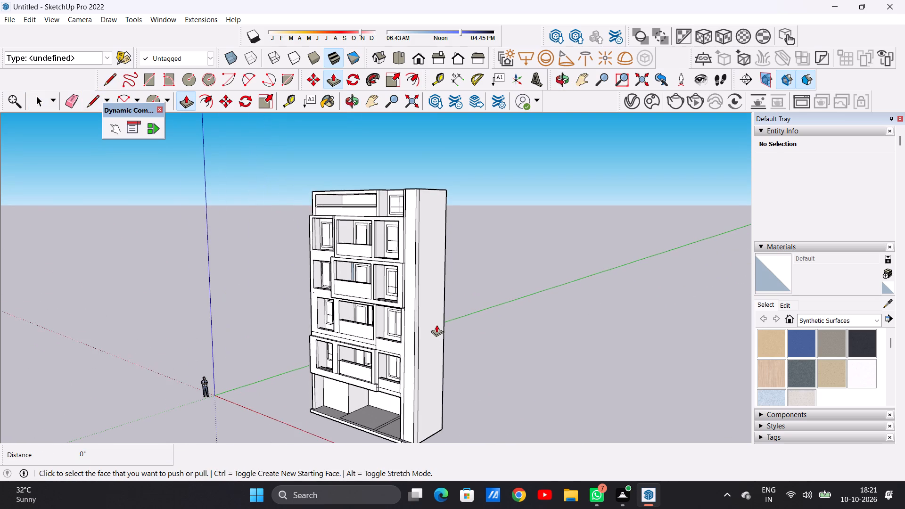
middle_drag(436, 325, 516, 322)
scroll(442, 309, up, 5)
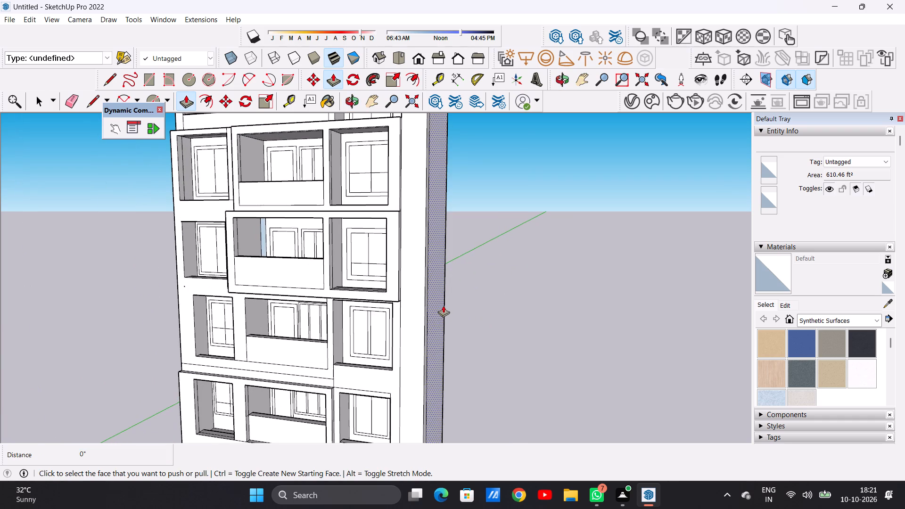
click(439, 307)
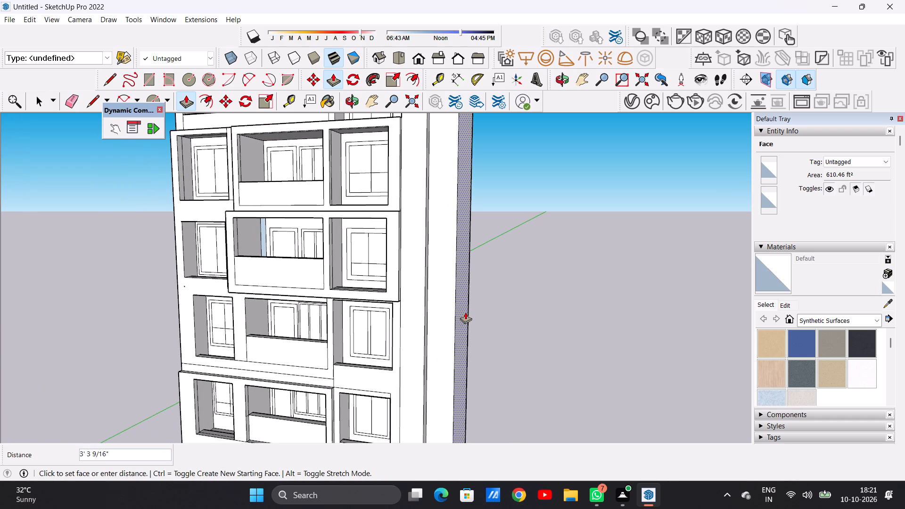
scroll(466, 333, down, 7)
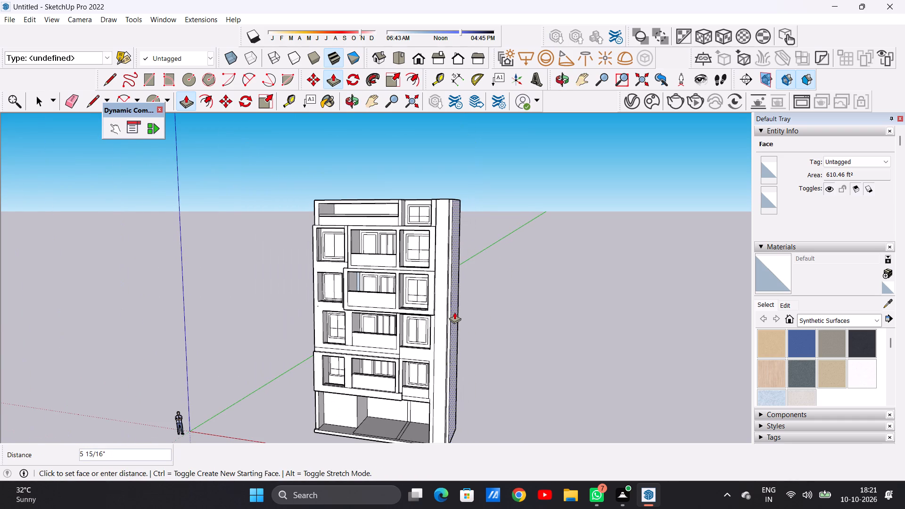
scroll(455, 314, up, 1)
middle_drag(455, 314, 439, 309)
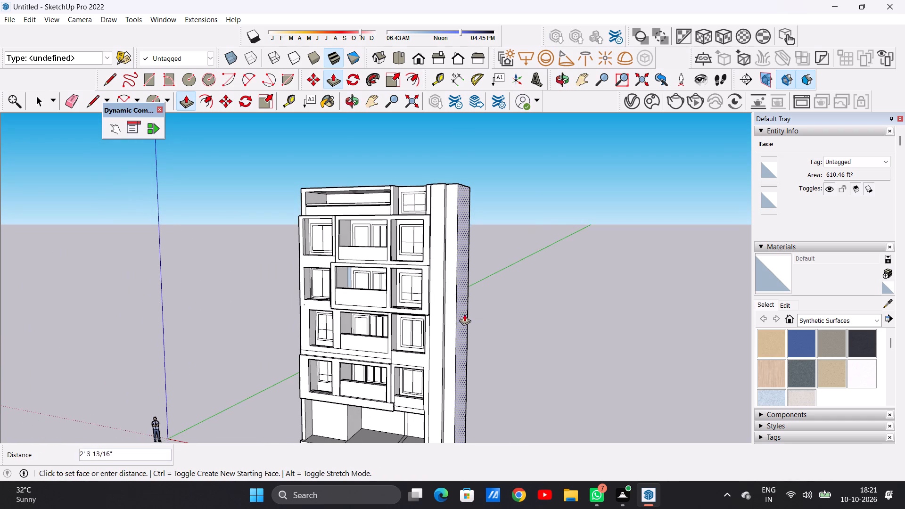
click(460, 311)
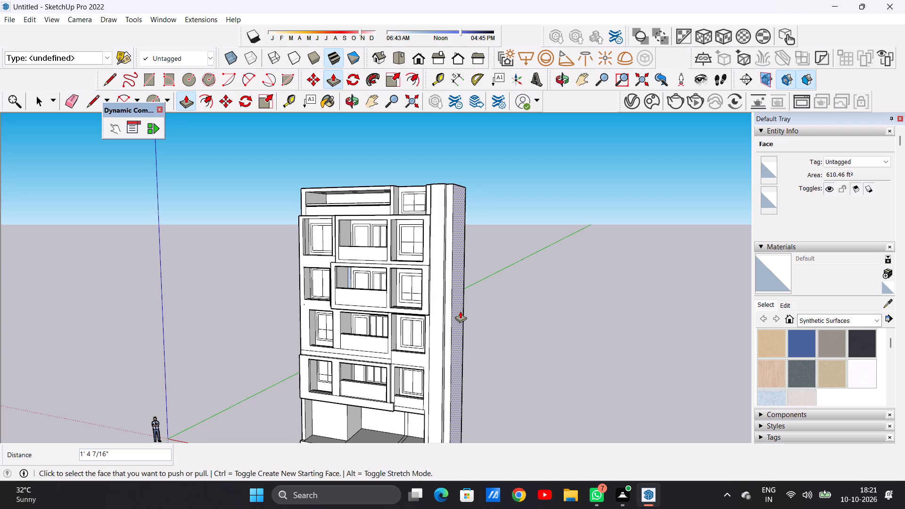
key(space)
Examine the whole front facade with its stepped side wall.
scroll(501, 305, down, 6)
middle_drag(463, 333, 536, 321)
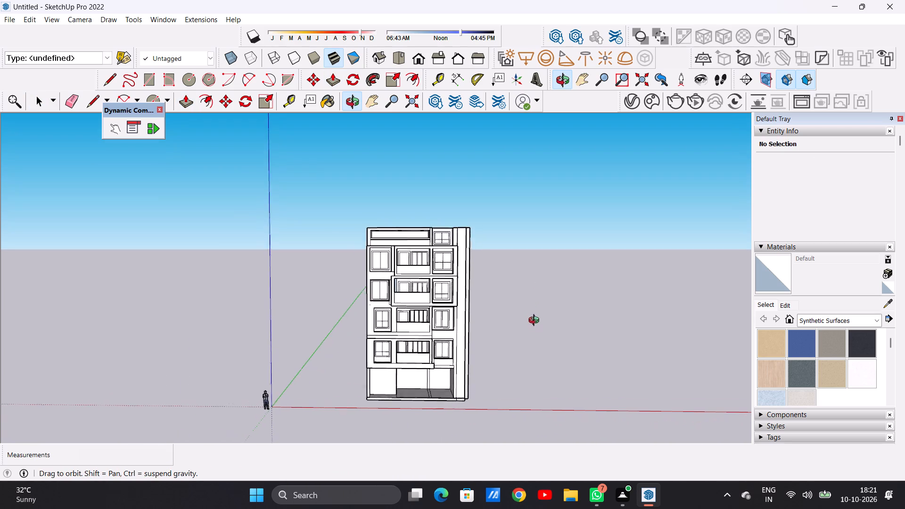
middle_drag(536, 321, 520, 338)
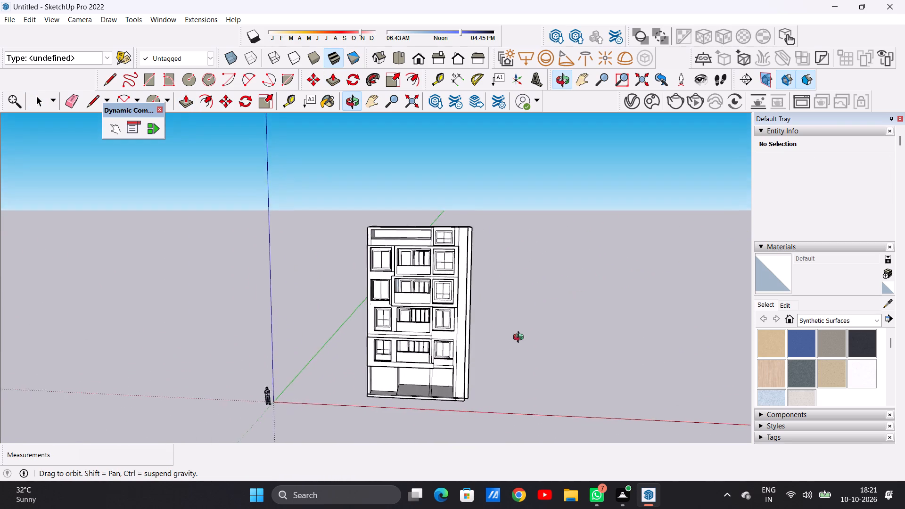
middle_drag(520, 338, 526, 326)
scroll(445, 390, down, 5)
scroll(441, 280, up, 5)
scroll(441, 279, down, 2)
scroll(441, 279, up, 1)
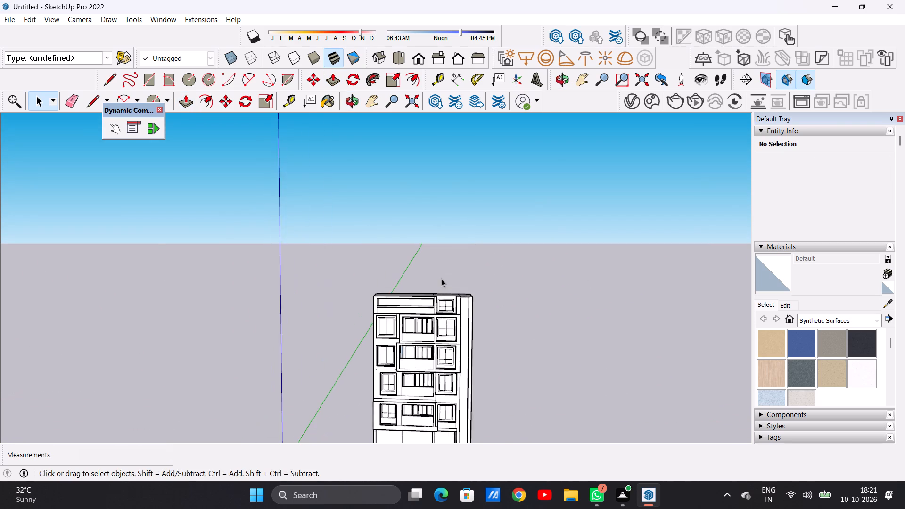
scroll(442, 300, up, 7)
scroll(439, 317, down, 11)
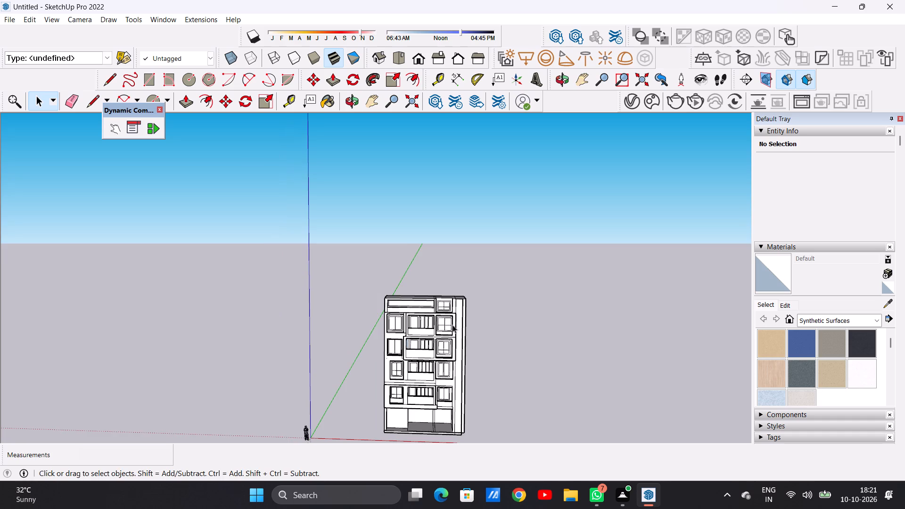
Draw a line about 3' 1/16" long across the top-floor window recess's side face, level with the adjacent opening's top edge.
middle_drag(450, 323, 374, 300)
scroll(450, 297, up, 12)
middle_drag(416, 321, 364, 368)
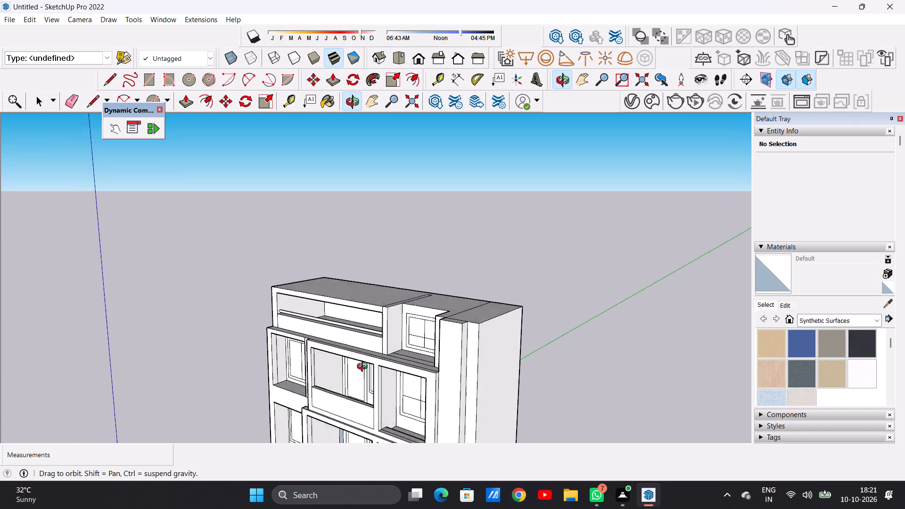
middle_drag(364, 368, 365, 390)
scroll(378, 323, up, 8)
key(l)
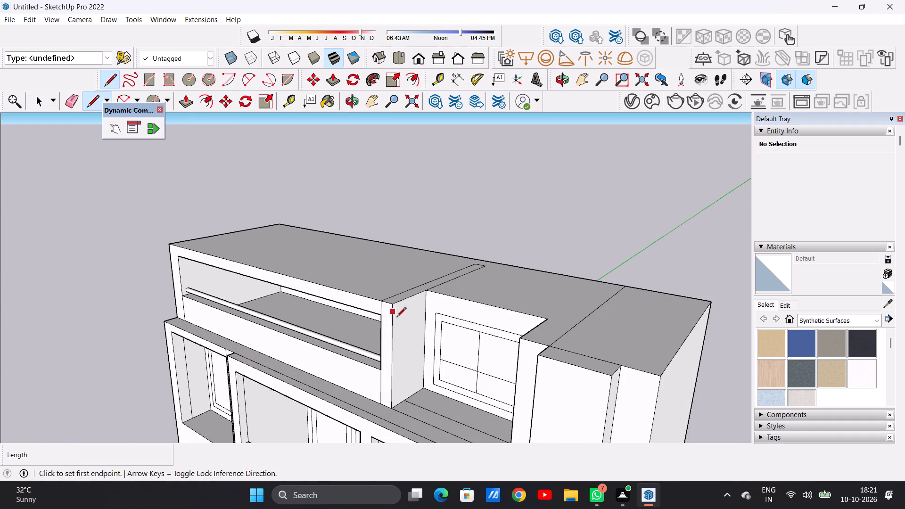
scroll(402, 320, up, 10)
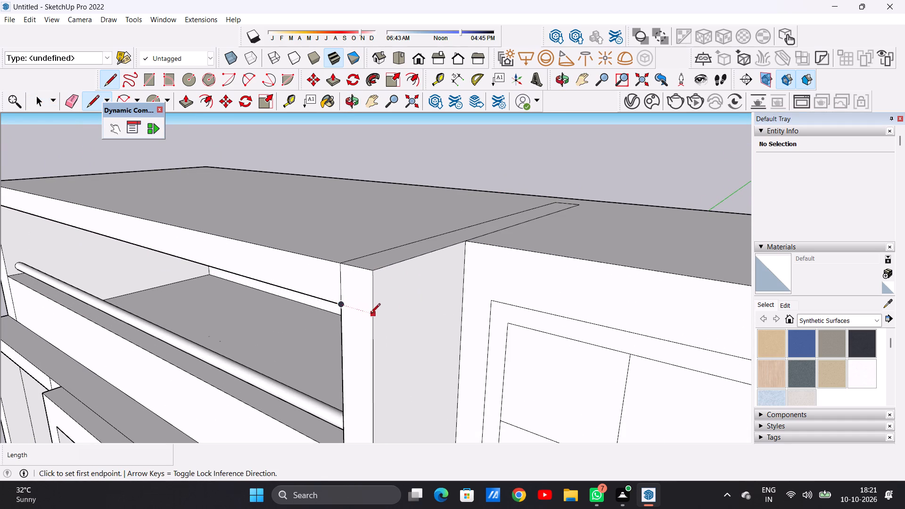
click(373, 317)
click(373, 316)
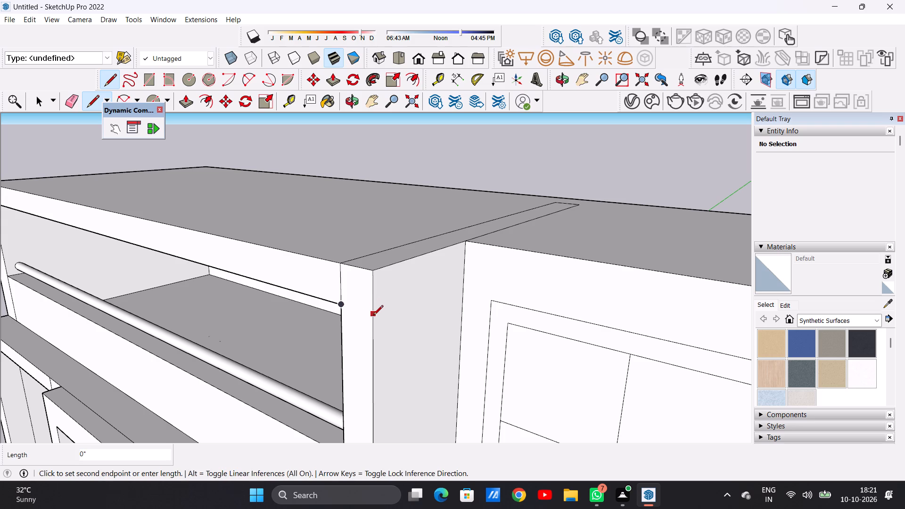
click(462, 275)
key(space)
Push/Pull the strip above the line about 6' 11 1/4" across the window recess to form a band over it.
text(P)
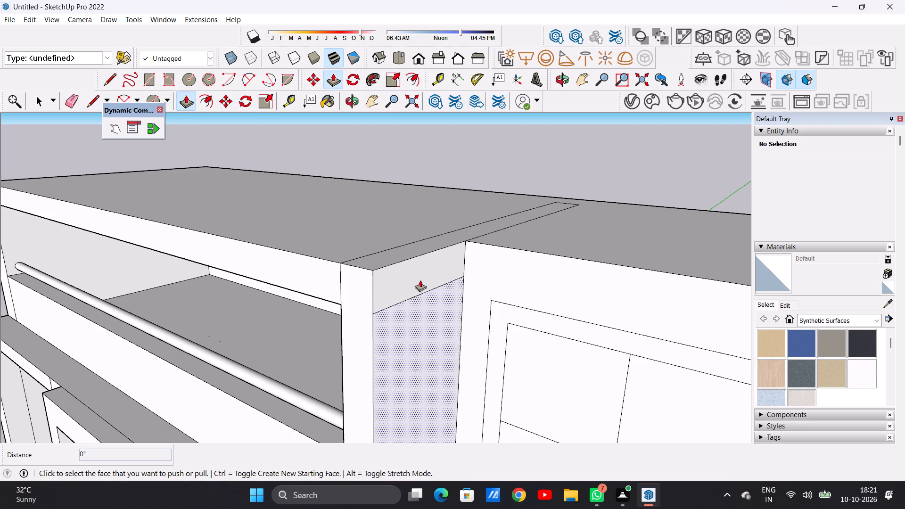
click(408, 281)
scroll(499, 296, down, 14)
middle_drag(550, 312, 611, 297)
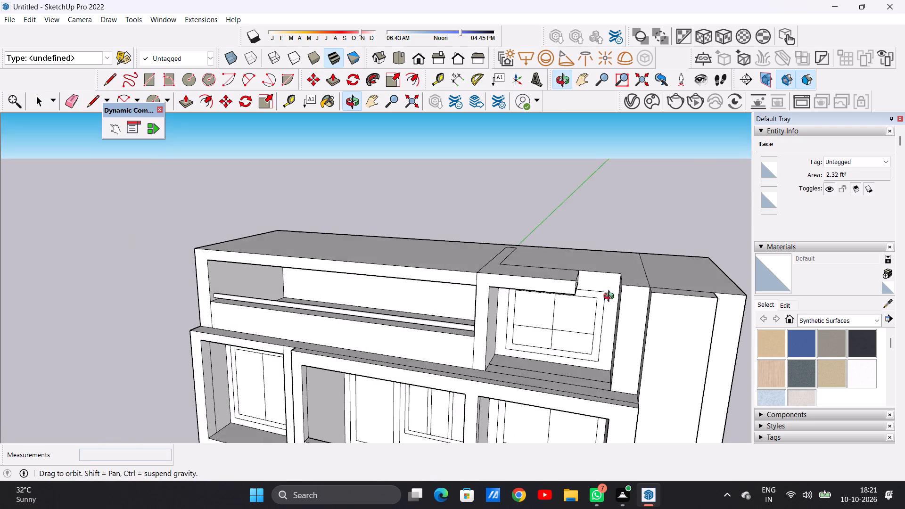
middle_drag(611, 297, 612, 294)
scroll(612, 293, up, 10)
click(638, 255)
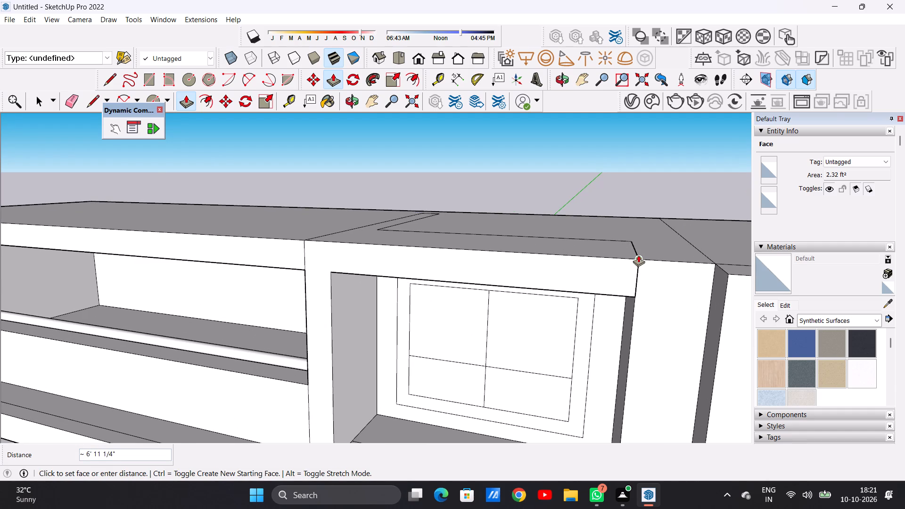
key(space)
Erase the vertical seam edges at both ends of the new band above the top-floor window.
scroll(487, 322, down, 16)
middle_drag(510, 315, 545, 278)
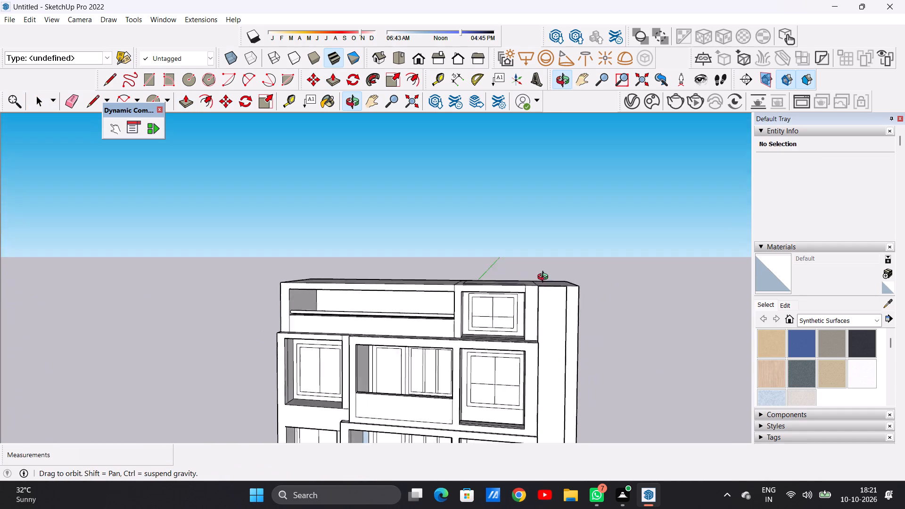
middle_drag(545, 278, 557, 276)
scroll(460, 294, up, 11)
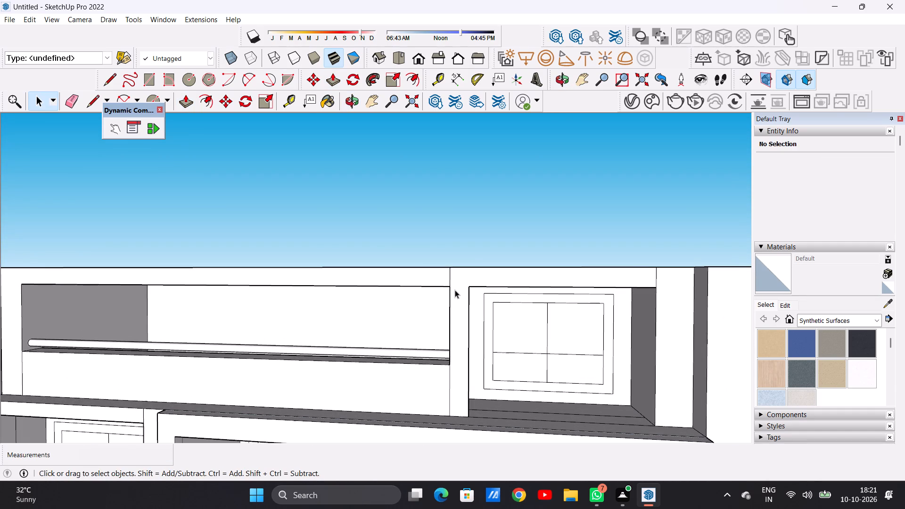
key(e)
scroll(446, 269, up, 4)
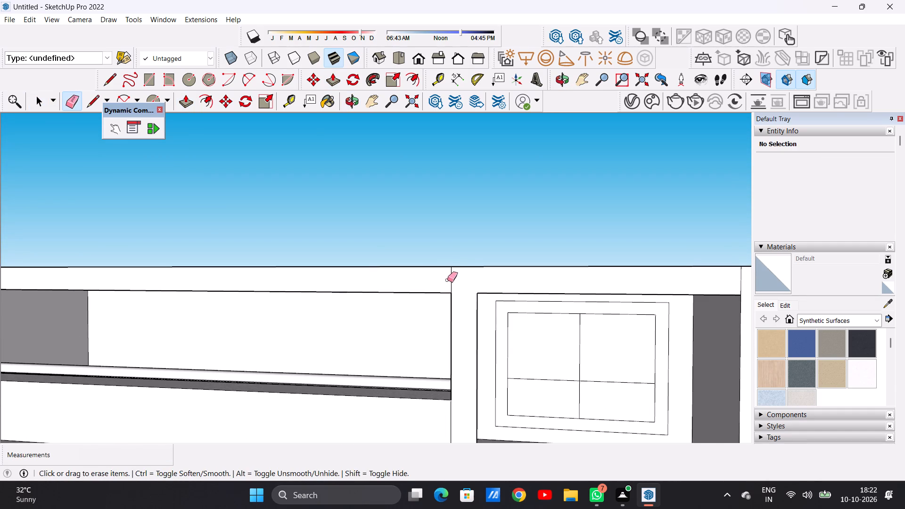
drag(438, 279, 444, 279)
drag(444, 279, 457, 277)
scroll(442, 292, down, 8)
scroll(608, 287, up, 6)
drag(571, 284, 590, 285)
scroll(590, 296, down, 11)
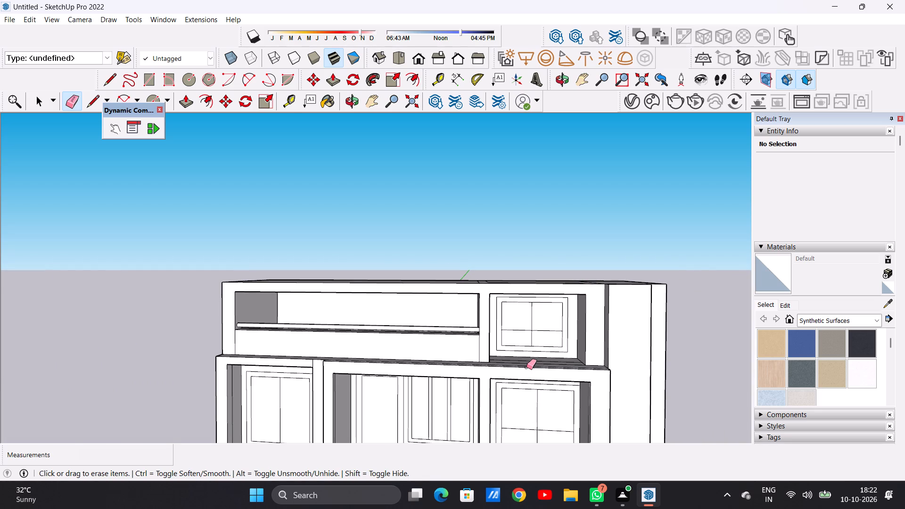
Push/Pull the floor strip in front of the top-floor window up 1' 3/4" to form a low sill wall.
key(space)
middle_drag(538, 341, 548, 411)
scroll(565, 376, up, 7)
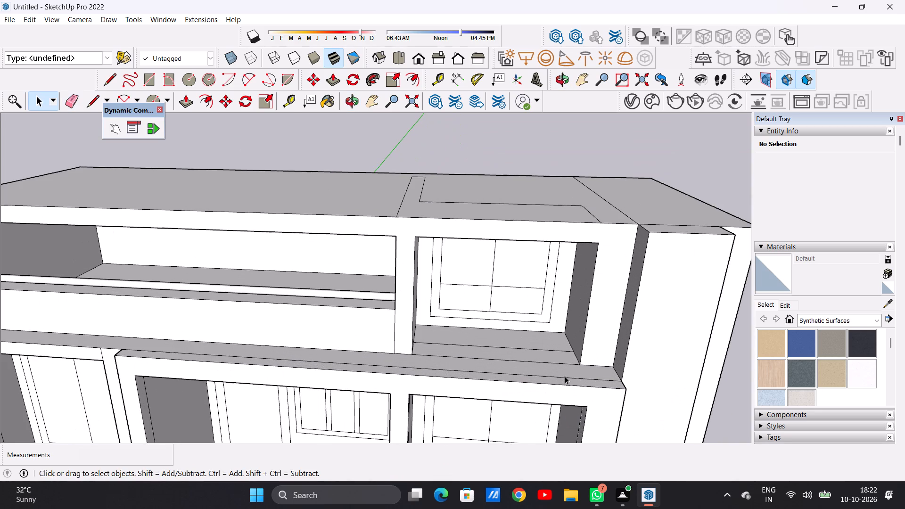
key(p)
scroll(564, 348, up, 5)
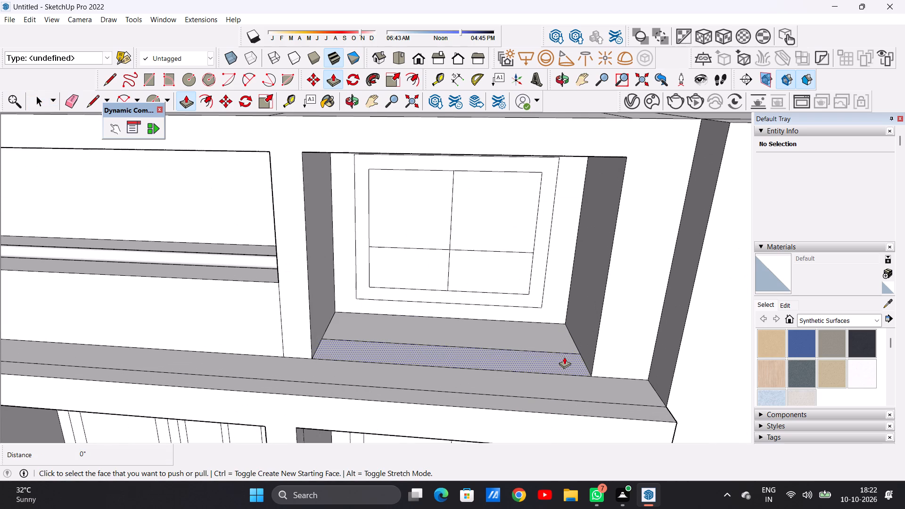
click(564, 358)
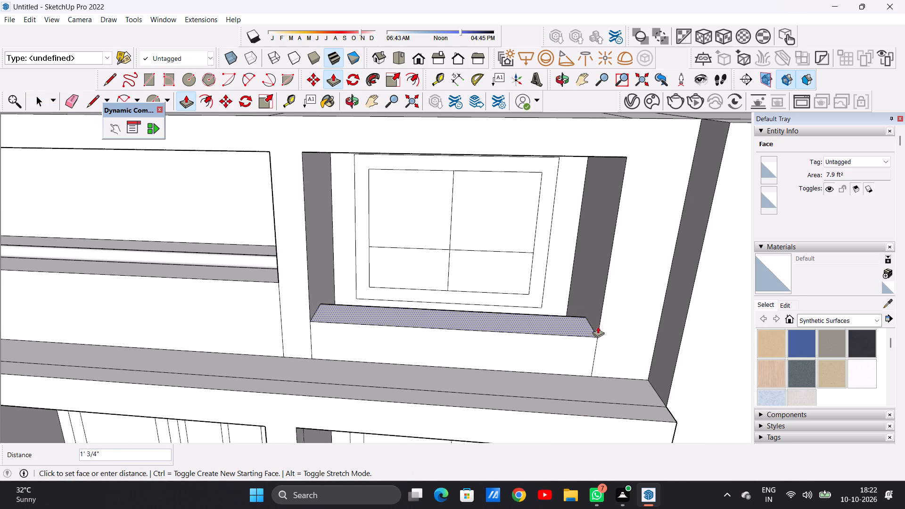
click(598, 326)
key(space)
Erase the seam edges at both ends of the new sill wall below the top-floor window.
key(e)
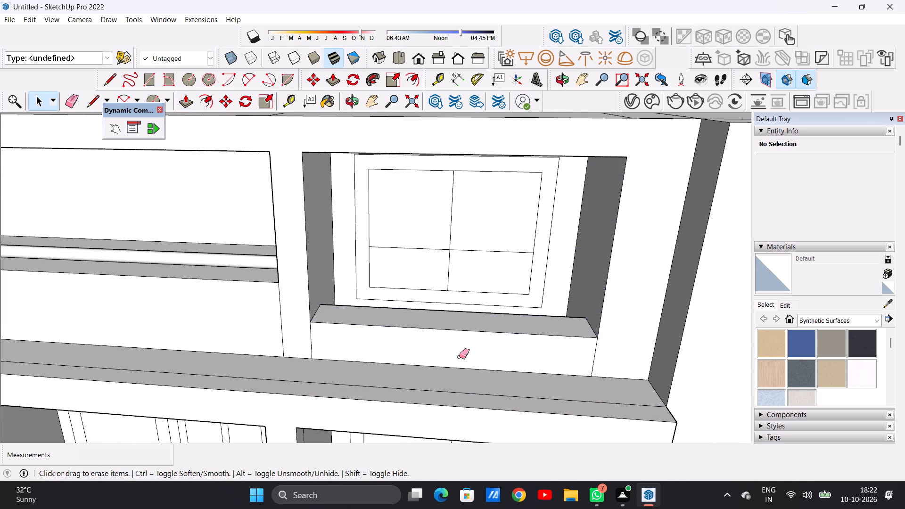
scroll(388, 365, up, 6)
drag(247, 320, 267, 321)
scroll(328, 360, down, 4)
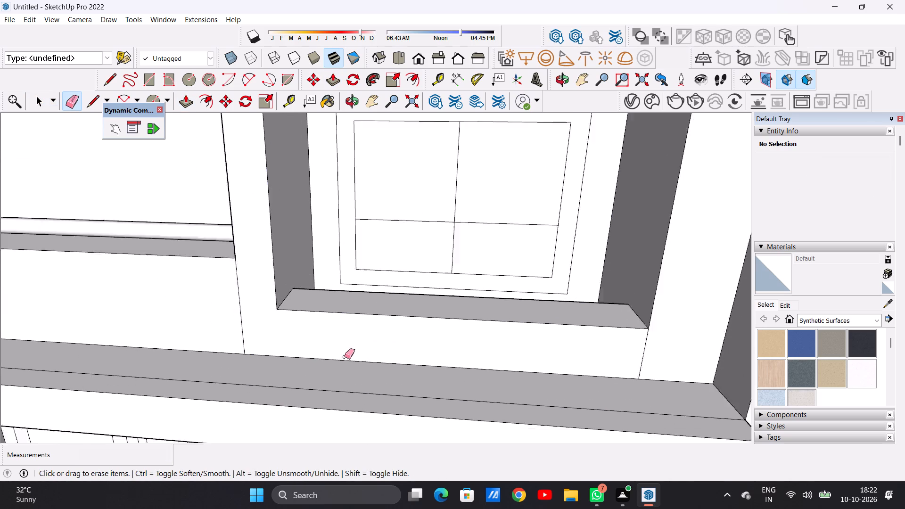
scroll(345, 357, down, 5)
scroll(555, 350, up, 4)
drag(510, 354, 521, 348)
key(space)
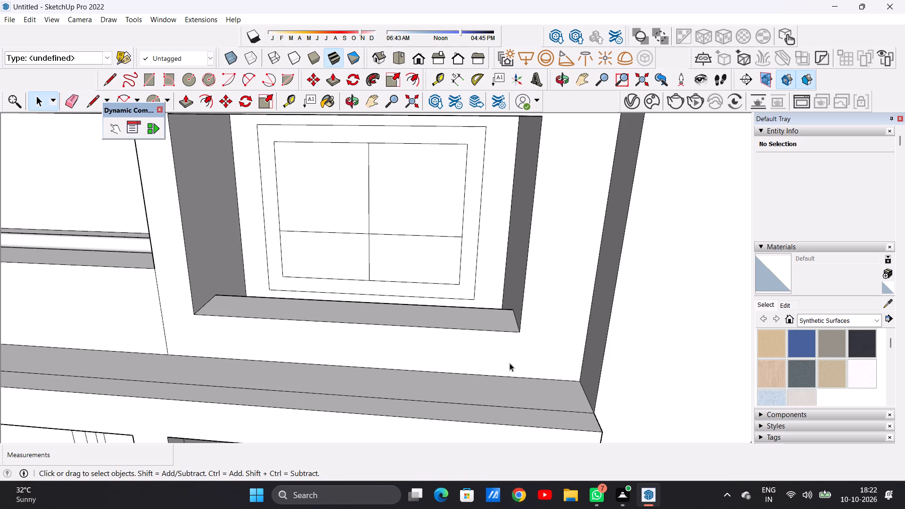
Examine the whole building from the front and side with the completed top-floor window surround.
scroll(497, 362, down, 13)
scroll(487, 319, up, 1)
scroll(487, 319, down, 2)
middle_drag(403, 357, 415, 287)
scroll(412, 332, down, 20)
scroll(412, 332, down, 6)
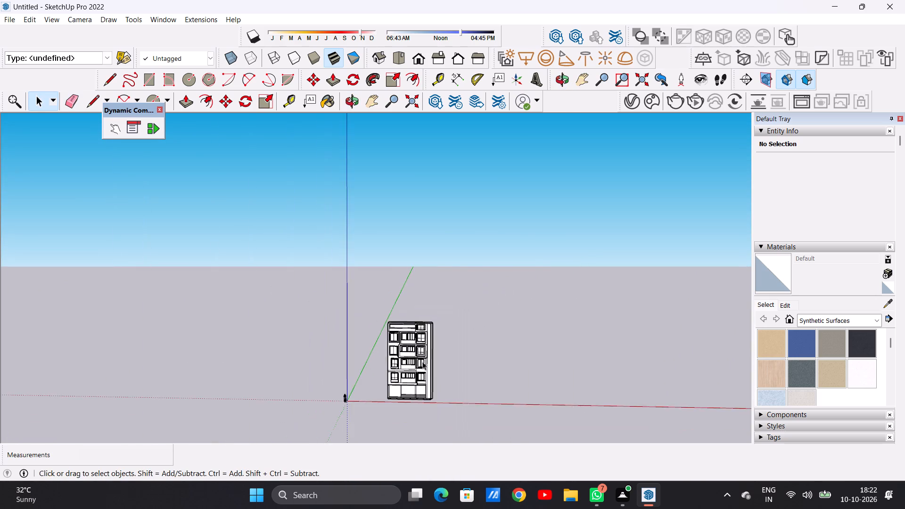
scroll(425, 388, up, 16)
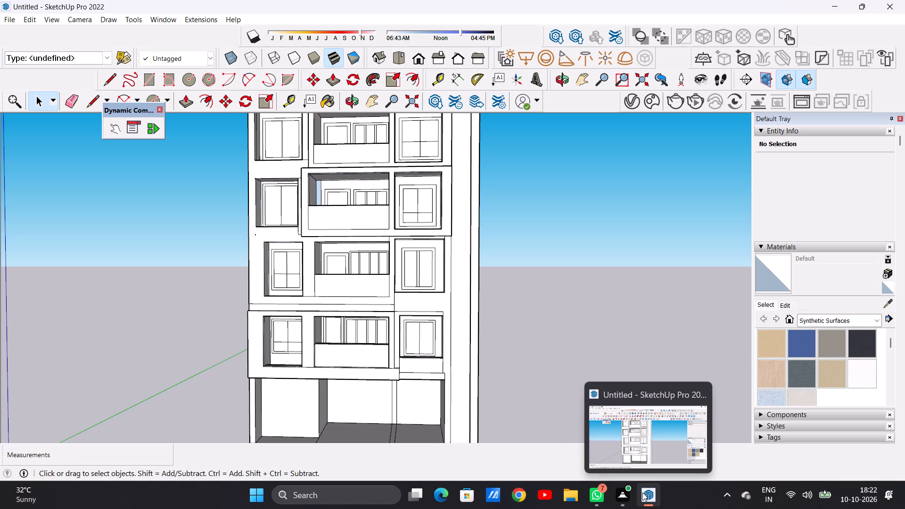
click(629, 441)
scroll(487, 331, down, 6)
middle_drag(542, 324, 269, 363)
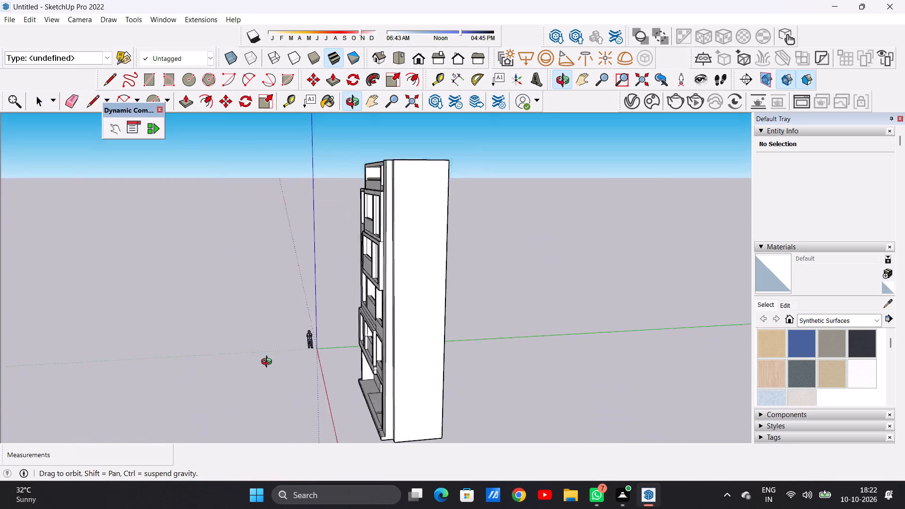
middle_drag(269, 363, 492, 320)
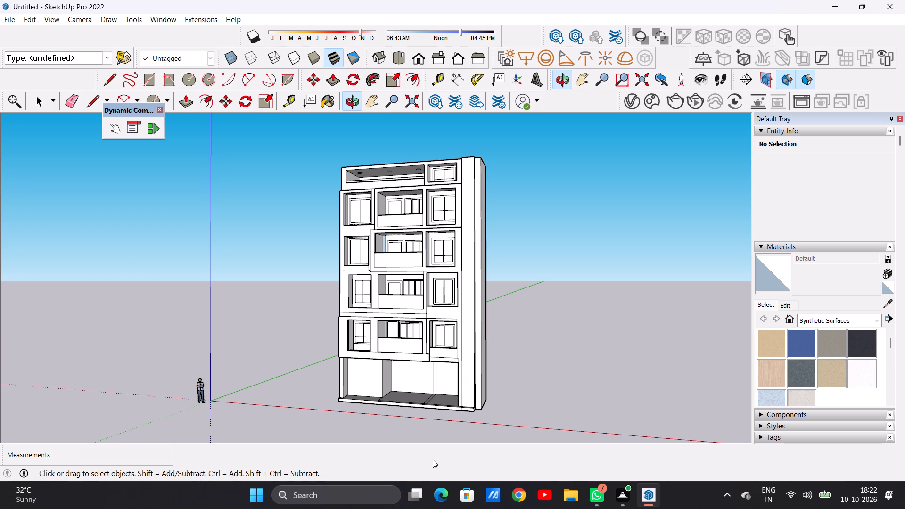
scroll(387, 402, down, 6)
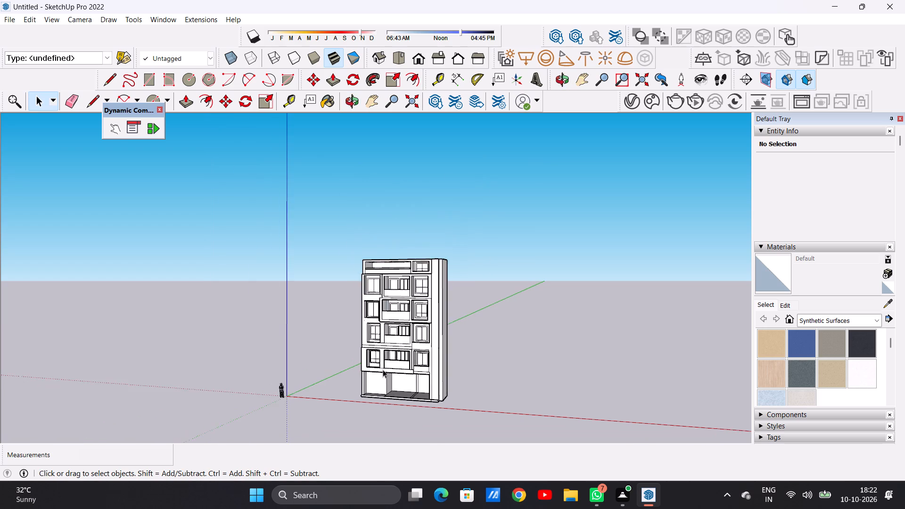
Examine the lower floors, the top-floor balcony and the ground-floor openings up close and against the whole facade.
scroll(383, 370, up, 8)
middle_drag(362, 374, 259, 383)
scroll(470, 389, up, 6)
middle_drag(384, 402, 491, 398)
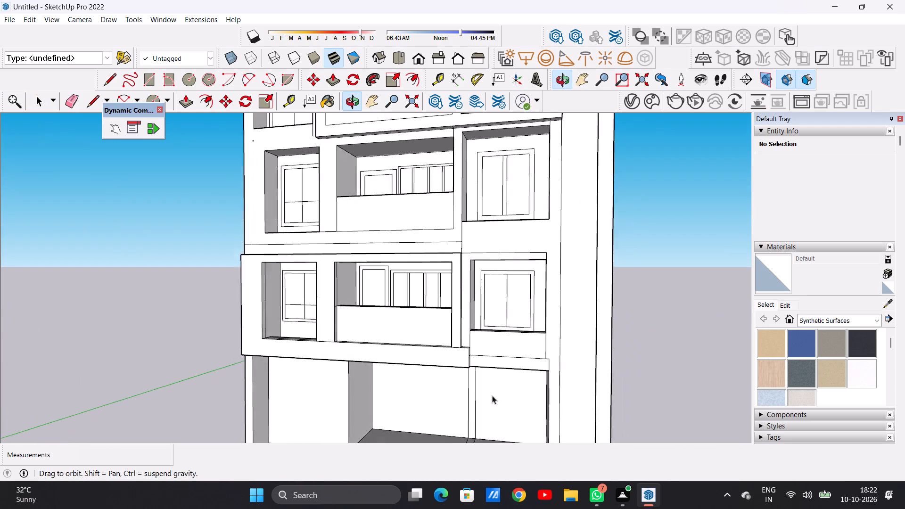
scroll(492, 394, up, 1)
scroll(384, 388, down, 10)
middle_drag(390, 341, 437, 370)
scroll(403, 207, up, 14)
scroll(430, 175, up, 3)
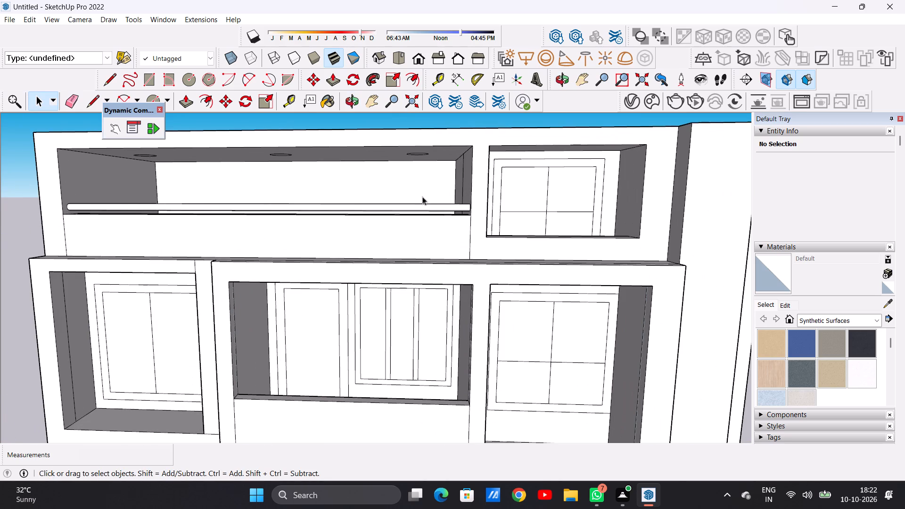
scroll(422, 220, down, 7)
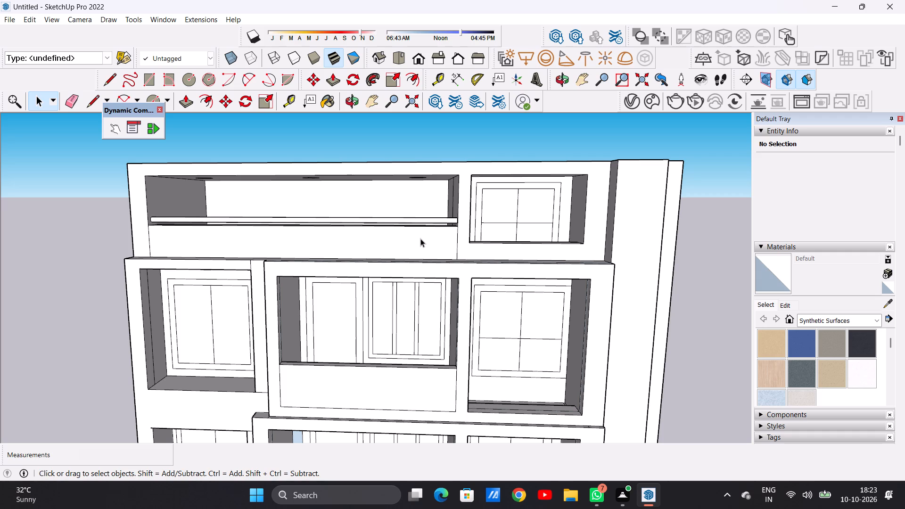
scroll(369, 309, down, 16)
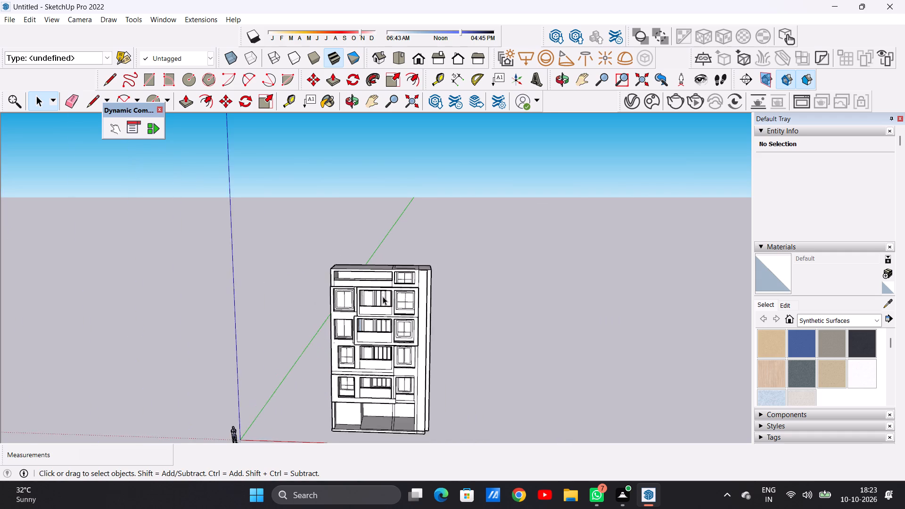
scroll(383, 296, down, 4)
scroll(397, 378, up, 6)
scroll(364, 386, down, 1)
scroll(362, 381, up, 17)
middle_drag(382, 375, 376, 327)
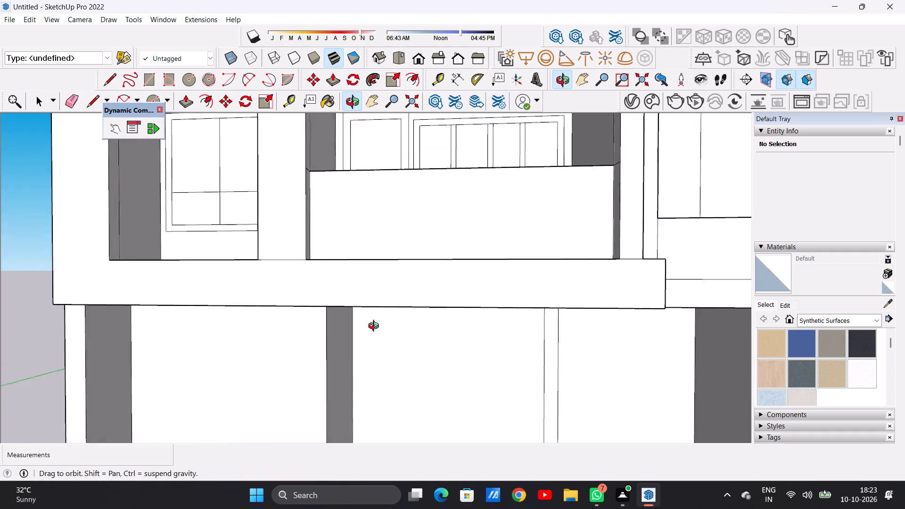
middle_drag(376, 327, 383, 303)
scroll(361, 352, down, 6)
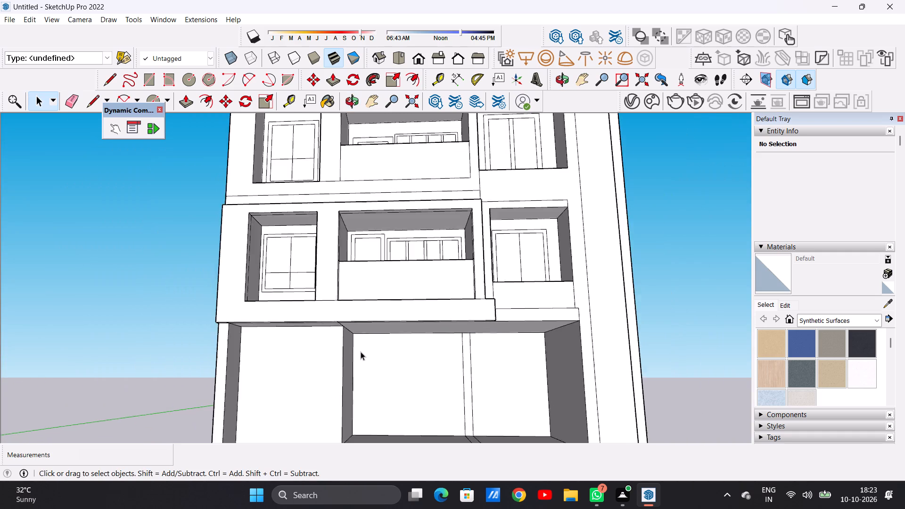
scroll(361, 352, down, 10)
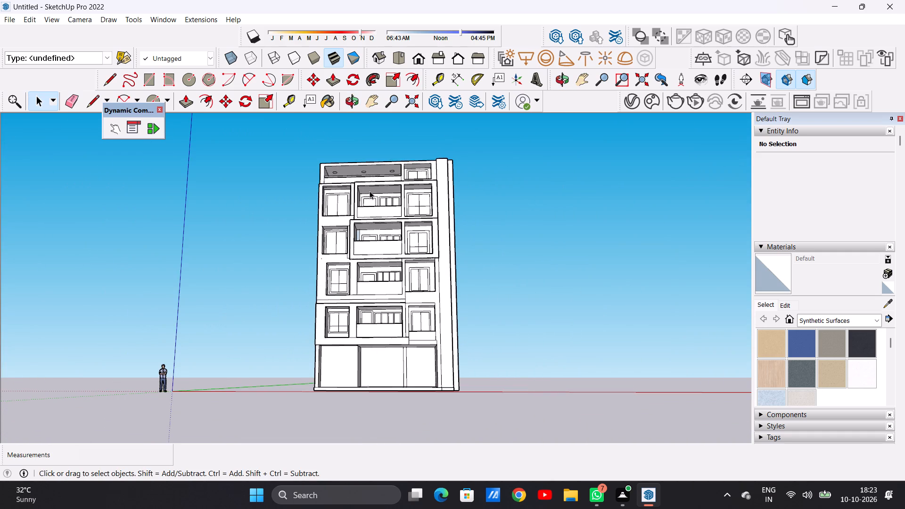
Draw a circle of about 3 9/16" radius near the left end of the central balcony ceiling, one floor below the top.
scroll(370, 192, up, 15)
middle_drag(377, 164, 375, 135)
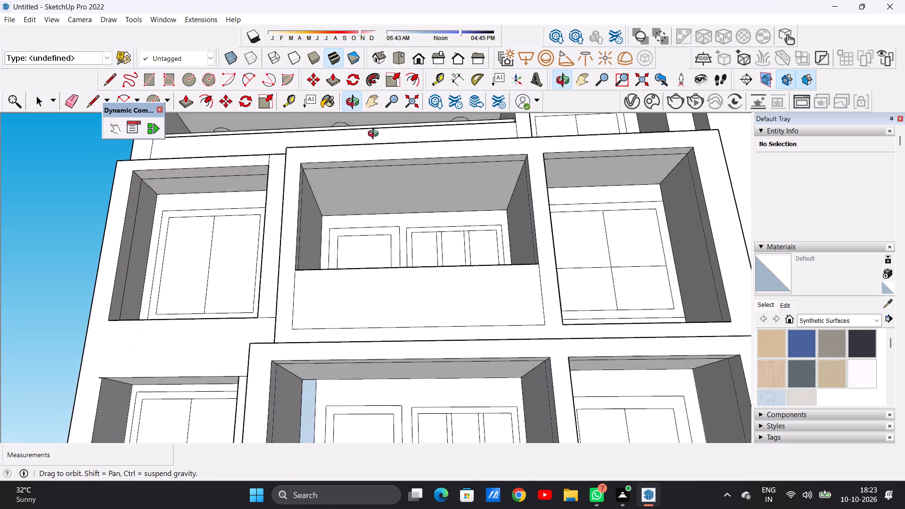
middle_drag(375, 135, 378, 131)
scroll(382, 200, up, 6)
scroll(382, 200, down, 8)
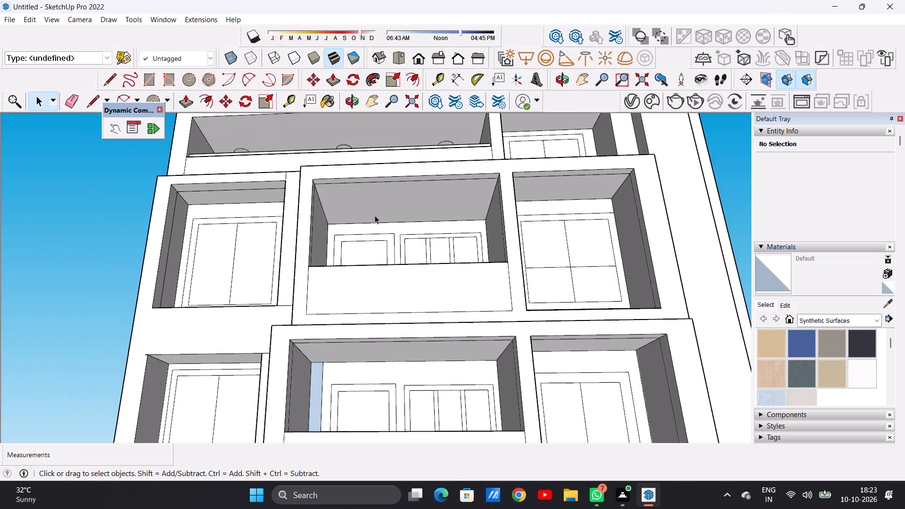
middle_drag(375, 215, 375, 181)
scroll(358, 188, up, 3)
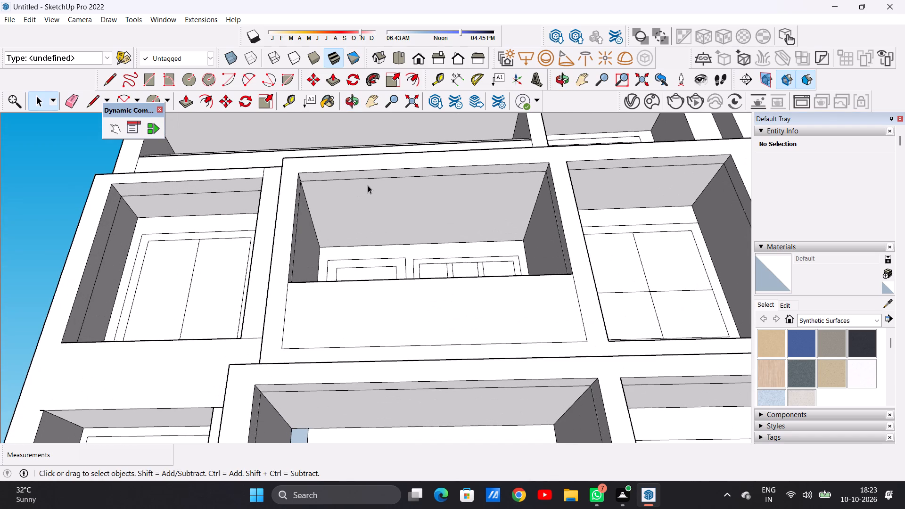
key(c)
scroll(324, 222, up, 6)
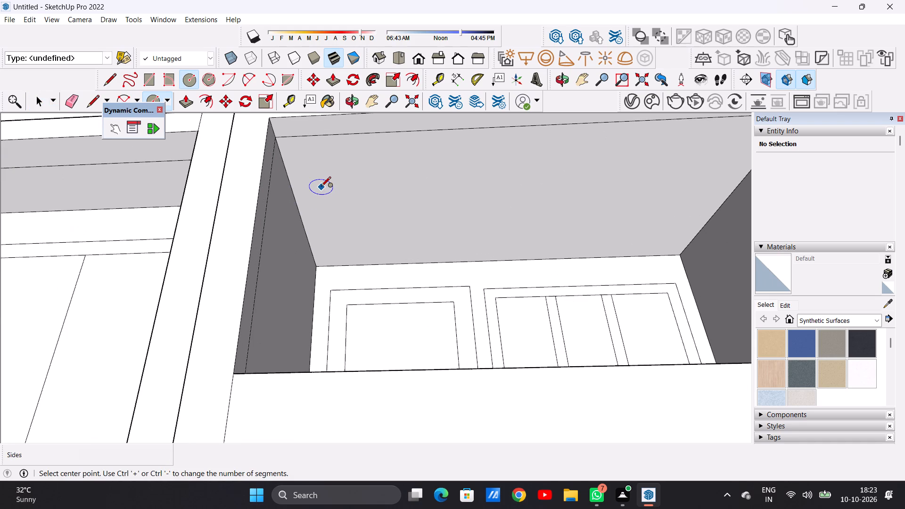
scroll(325, 229, down, 5)
scroll(328, 195, up, 5)
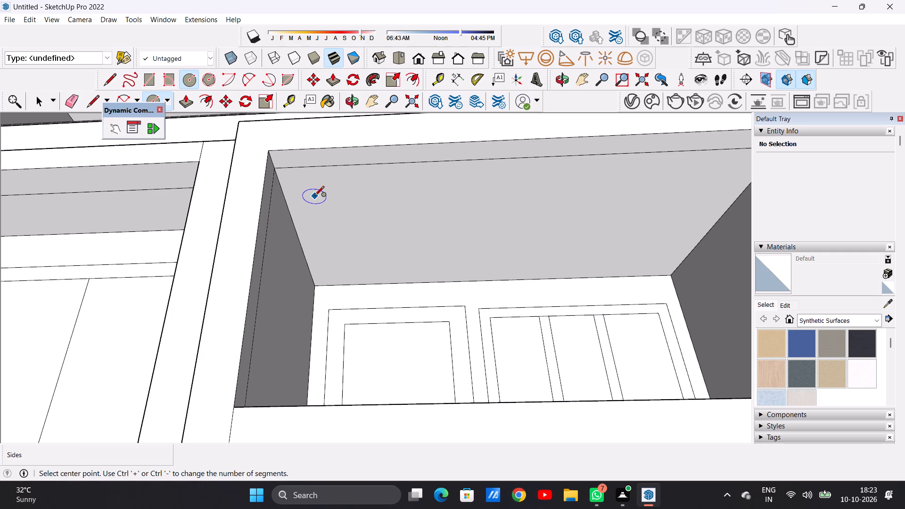
click(314, 197)
click(317, 188)
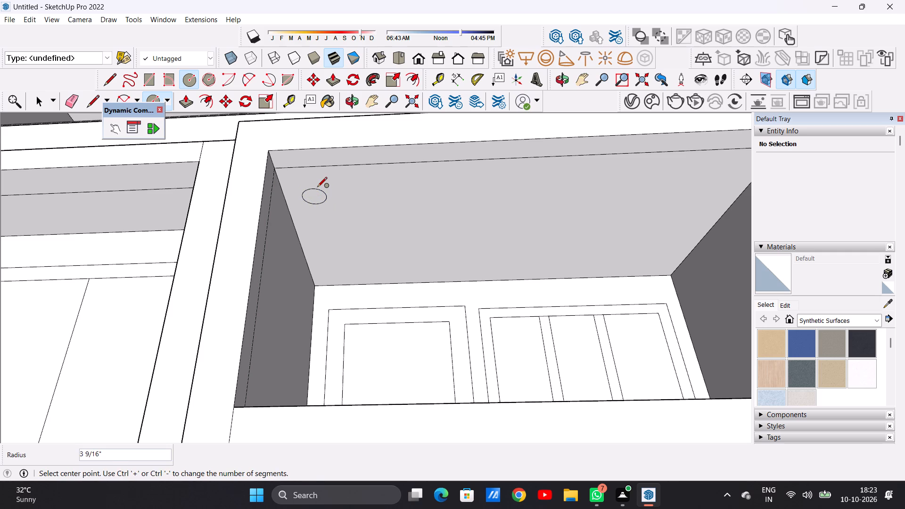
key(space)
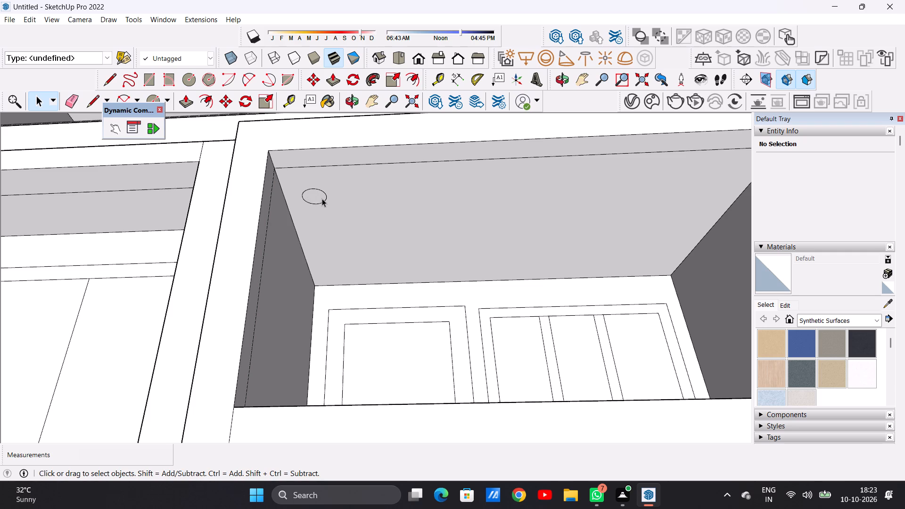
Copy the ceiling circle about 9' 7/16" along the red axis to the opposite end of the same balcony ceiling.
double_click(322, 199)
key(m)
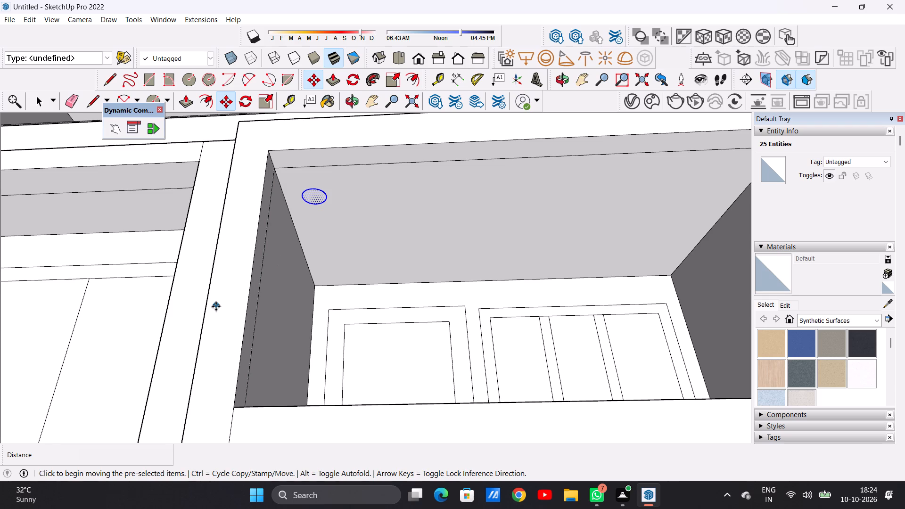
scroll(225, 321, down, 2)
scroll(299, 254, up, 4)
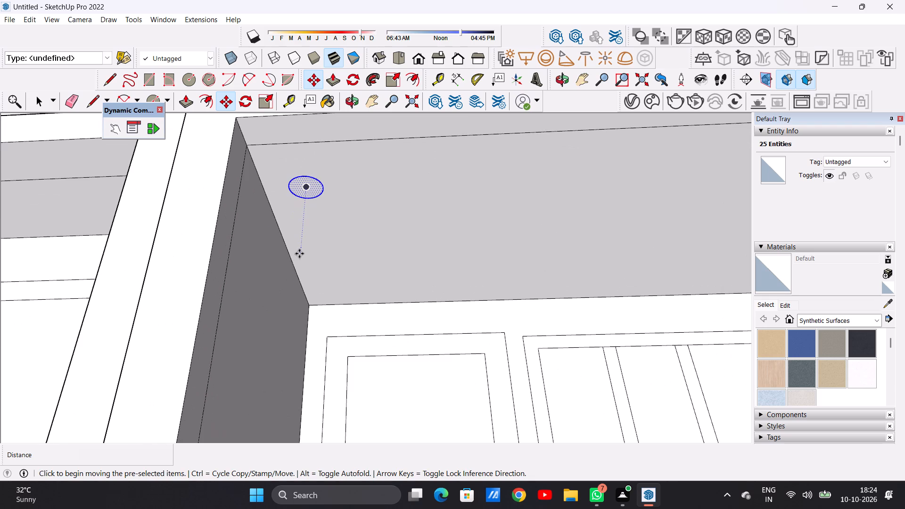
click(319, 194)
scroll(338, 209, down, 6)
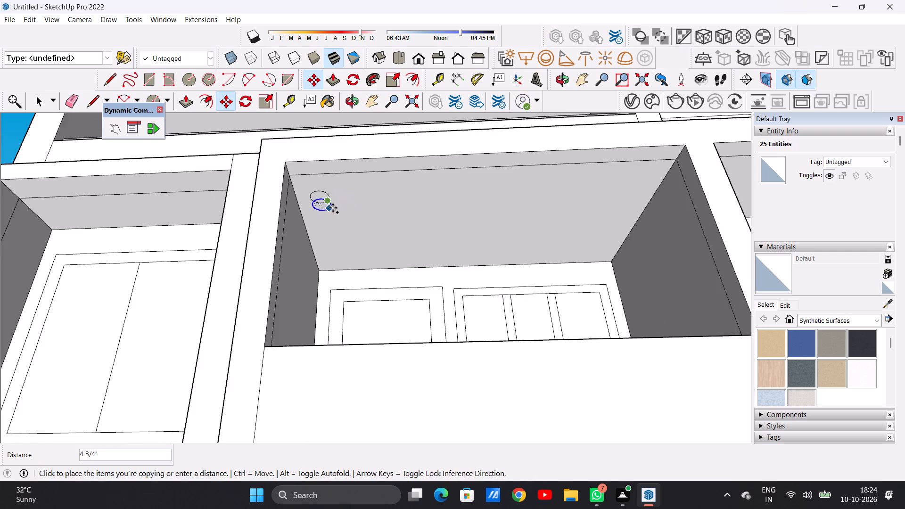
scroll(333, 208, down, 2)
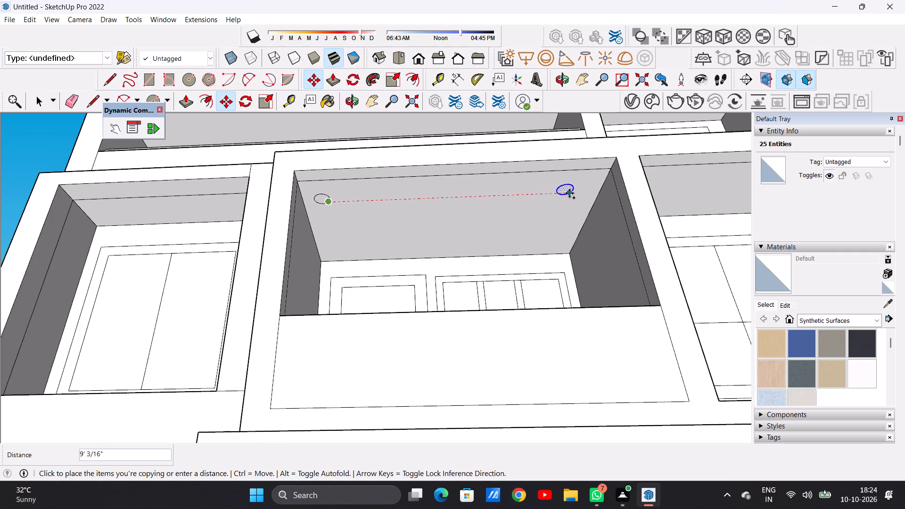
click(570, 193)
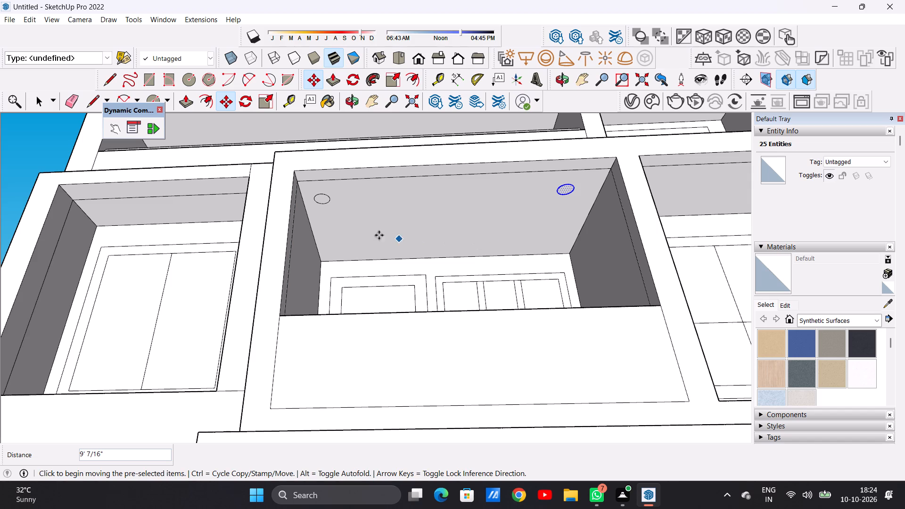
Move the copied circle about 8 7/16" inward, away from the balcony's right side wall.
scroll(572, 197, up, 6)
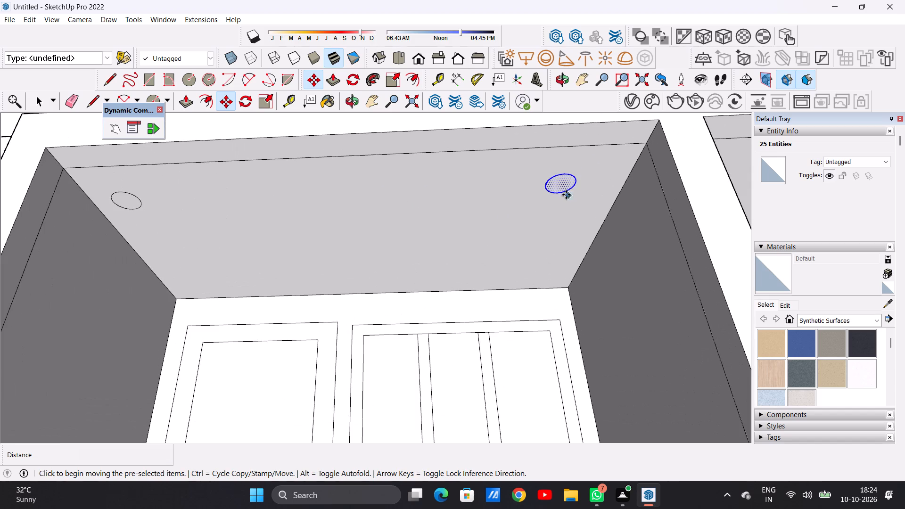
click(564, 195)
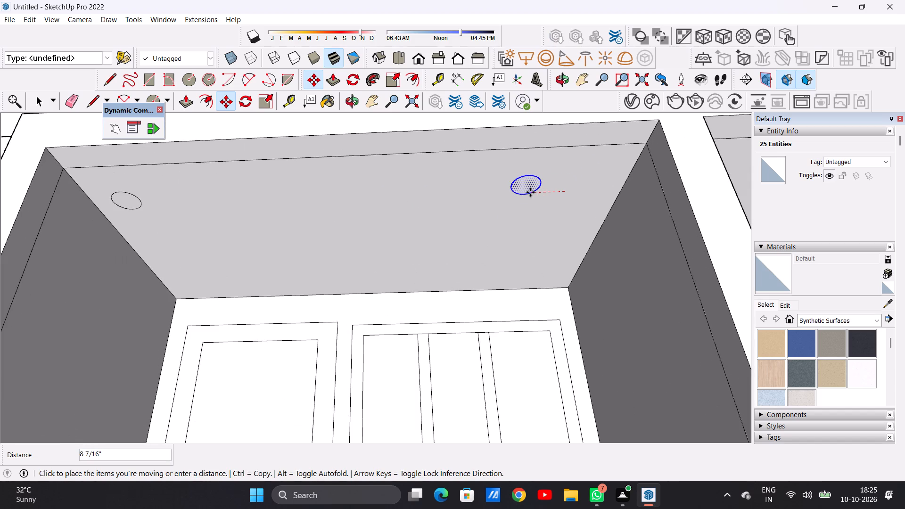
click(530, 192)
key(space)
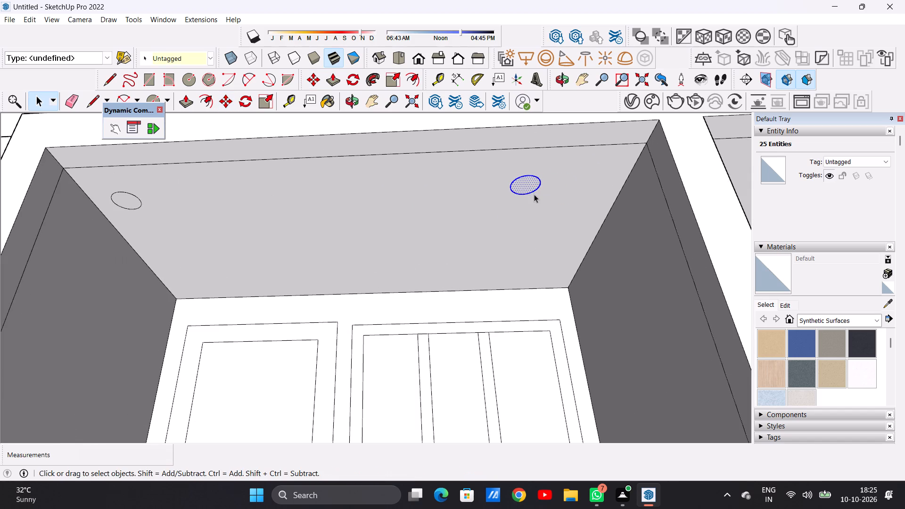
Move the original circle about 10 1/4" inward along the red axis, away from the balcony's left side wall.
scroll(196, 253, down, 5)
scroll(162, 247, up, 7)
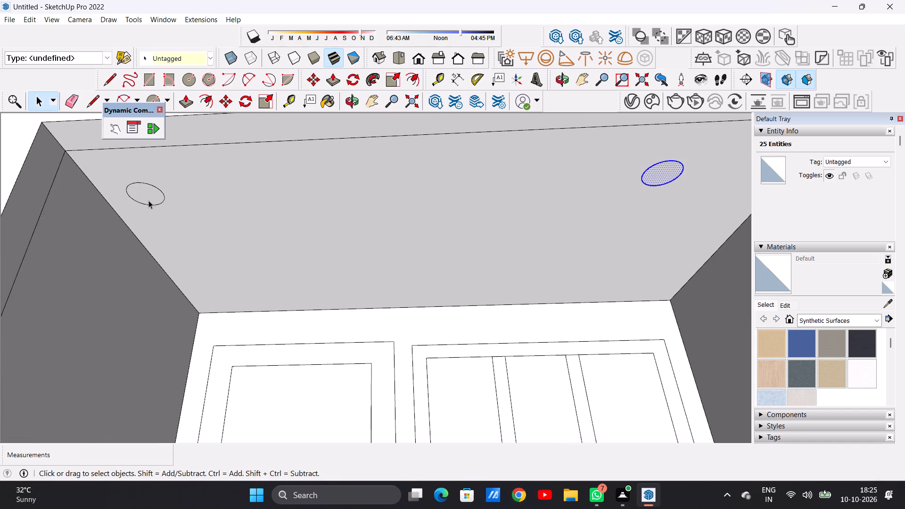
double_click(148, 200)
triple_click(145, 198)
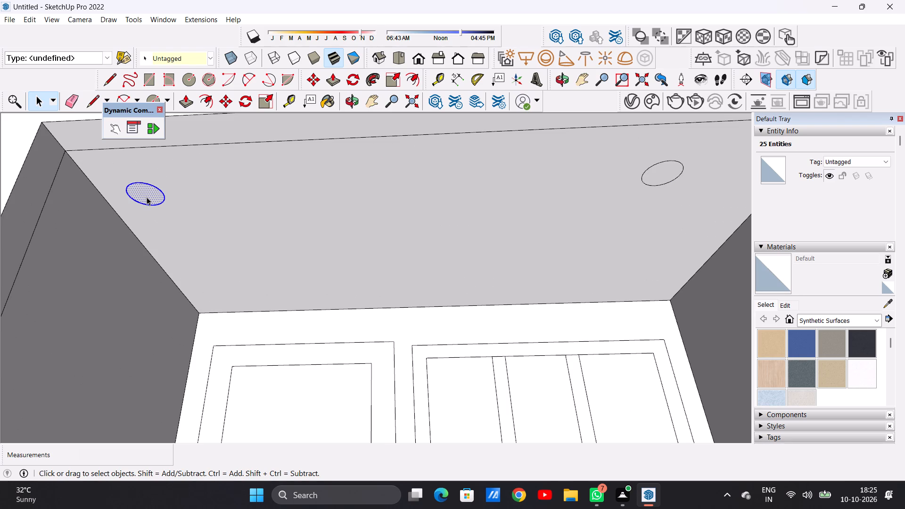
key(m)
click(161, 201)
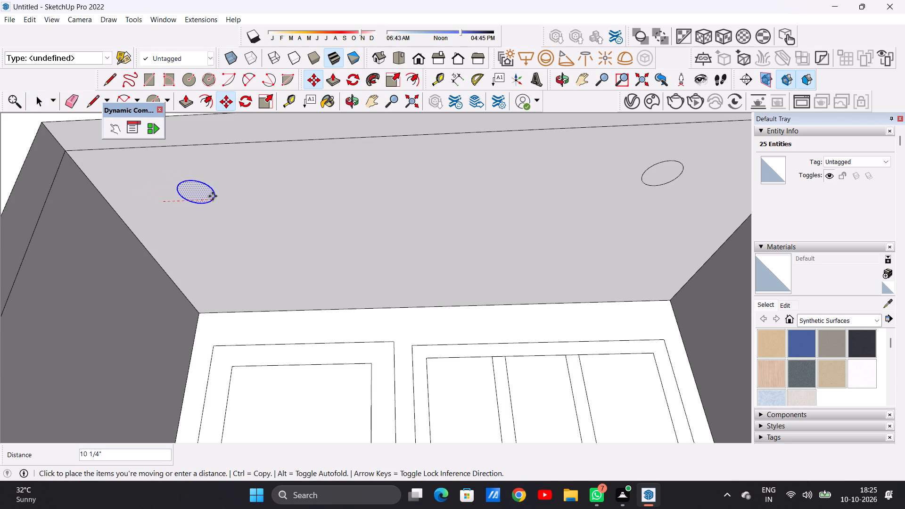
click(213, 196)
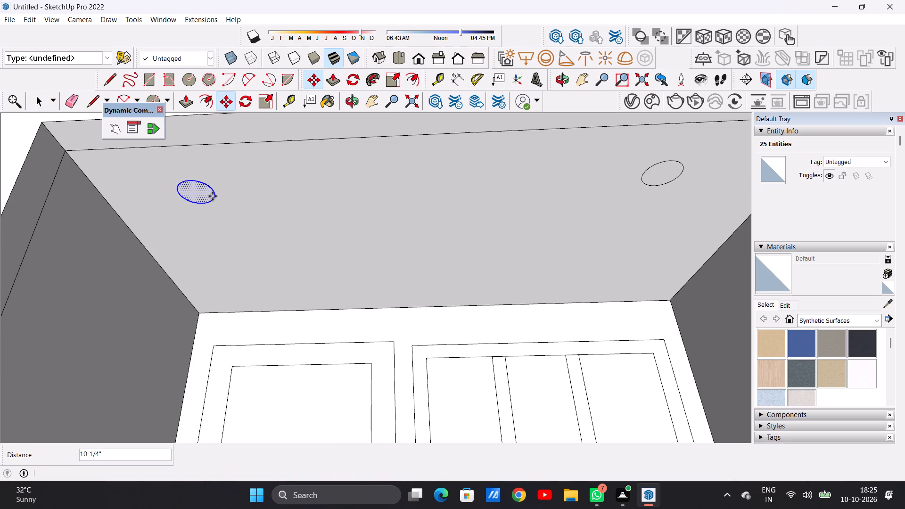
Copy the left circle about 4' 3/4" along the red axis to the middle of the balcony ceiling.
click(213, 196)
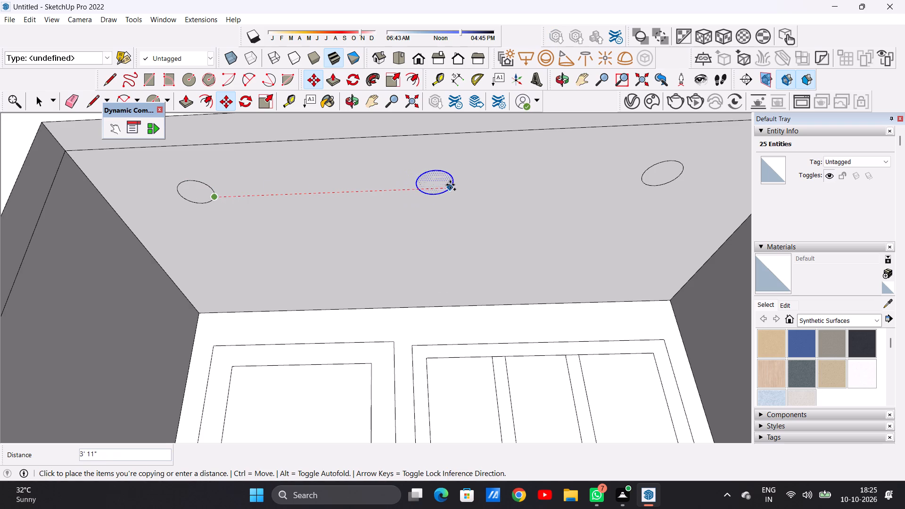
click(459, 182)
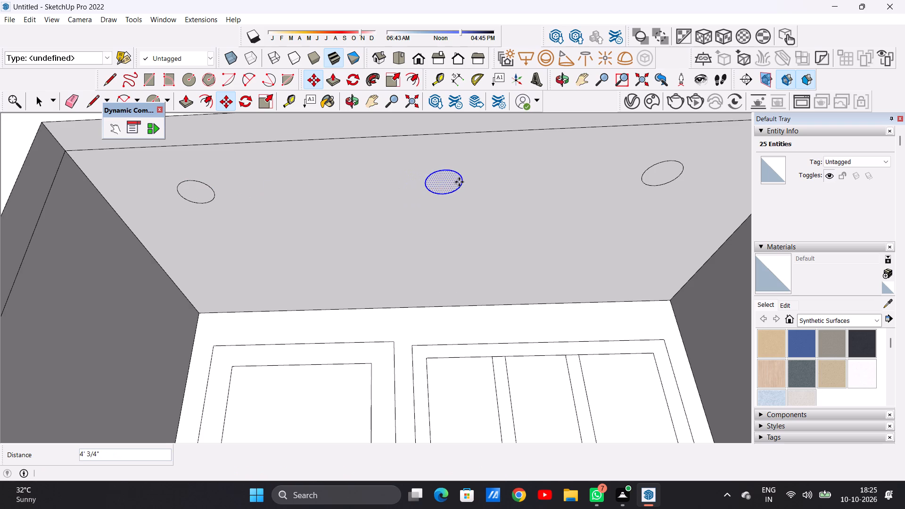
key(space)
scroll(419, 217, down, 16)
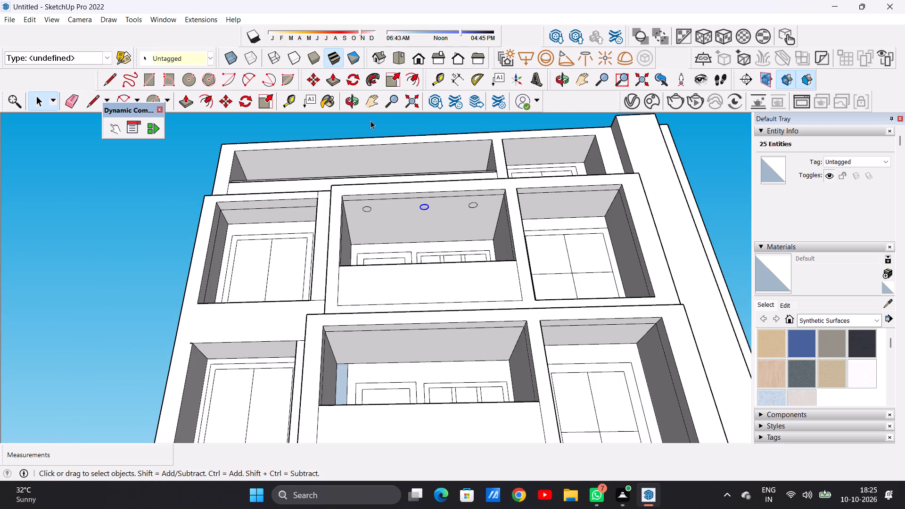
click(370, 121)
Draw a circle of about 4" radius near the left end of the central balcony ceiling one floor further down.
middle_drag(403, 355, 418, 356)
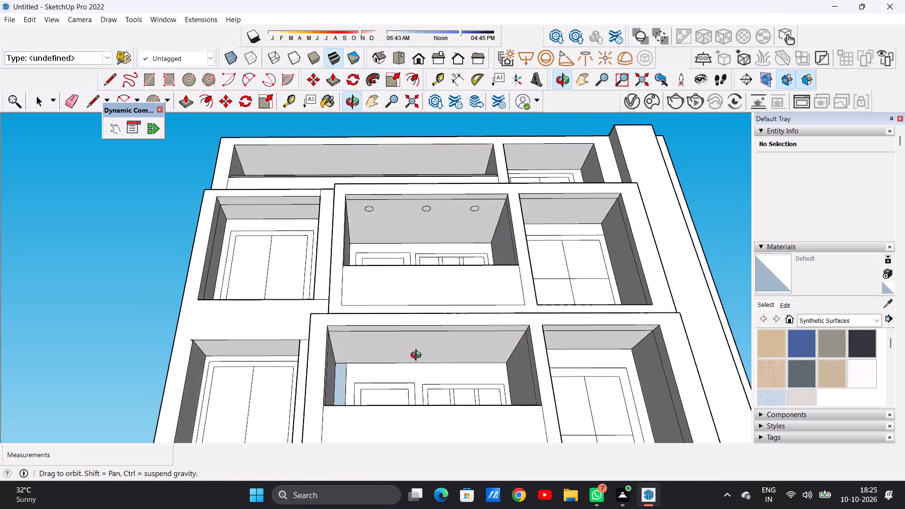
middle_drag(418, 356, 424, 338)
scroll(377, 338, up, 10)
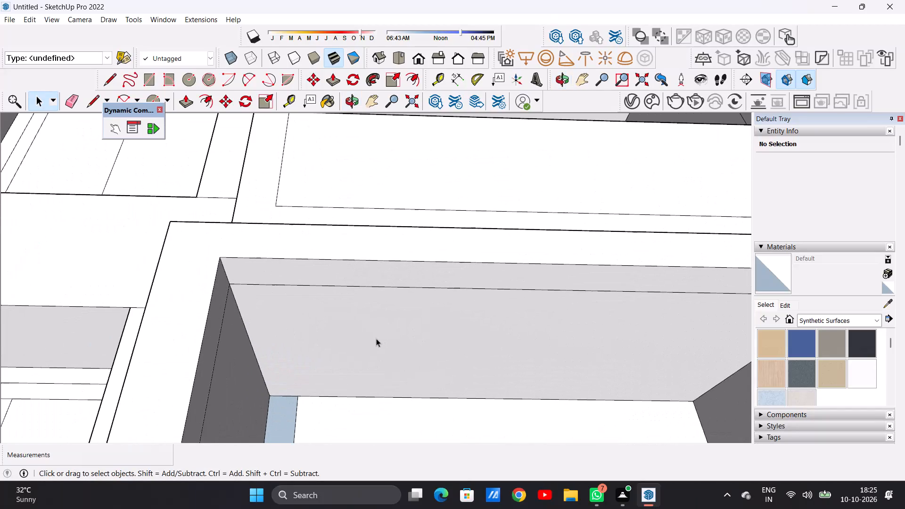
key(c)
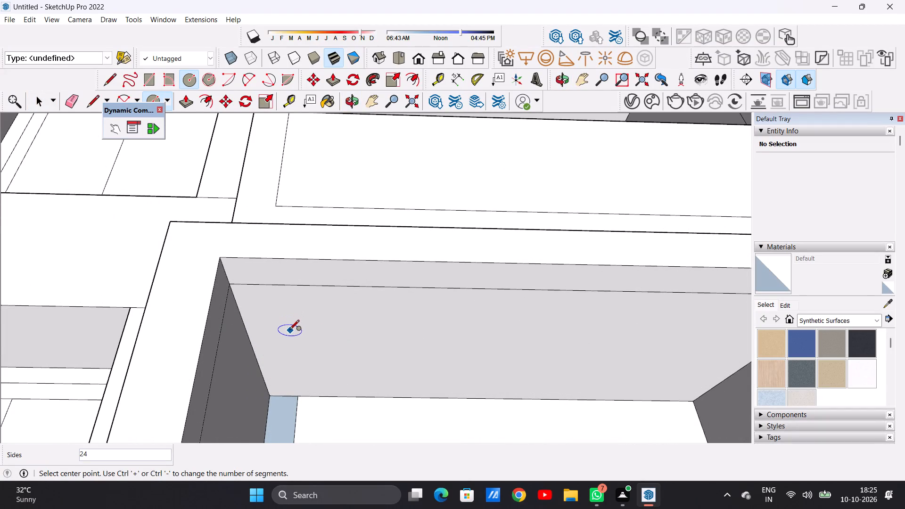
click(289, 330)
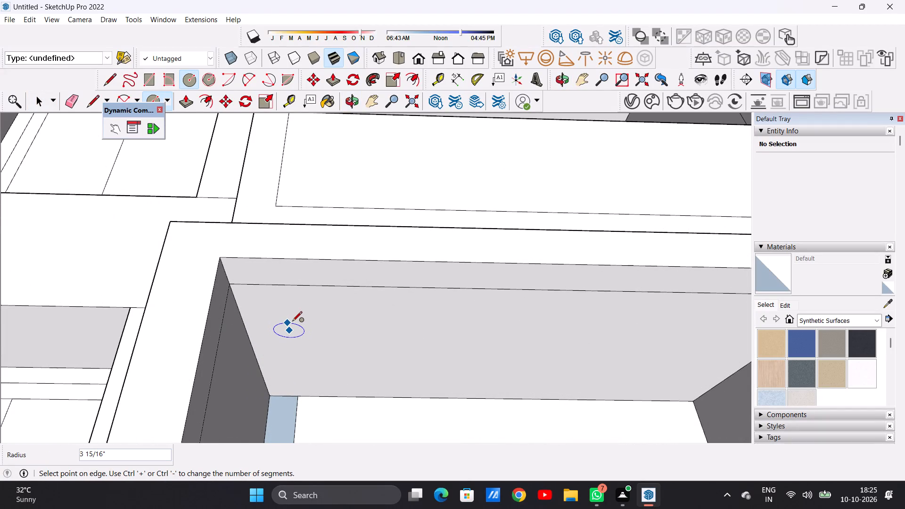
click(293, 321)
key(space)
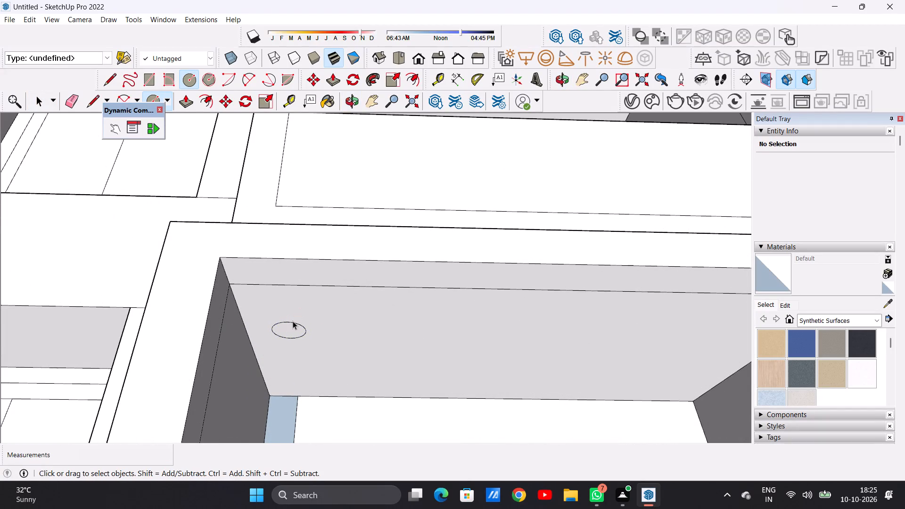
Copy this circle about 8' 11 9/16" along the red axis to the opposite end of that balcony ceiling.
double_click(290, 331)
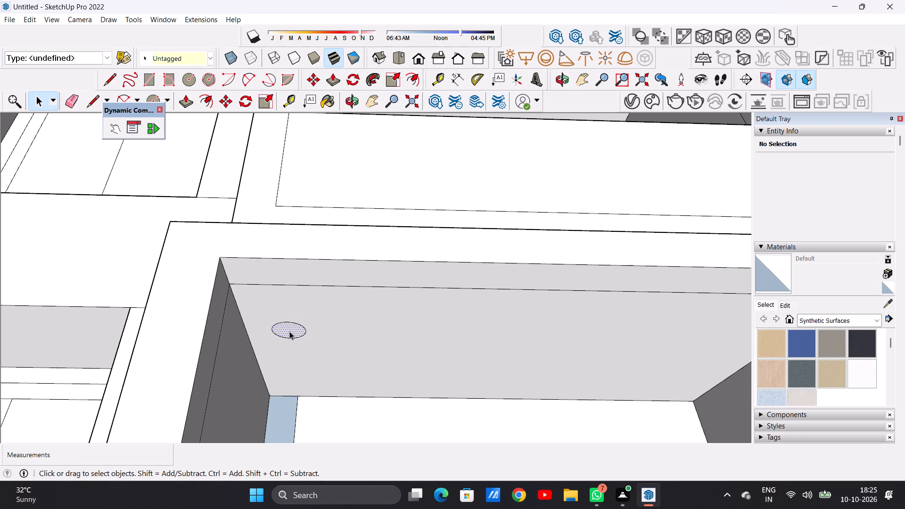
key(m)
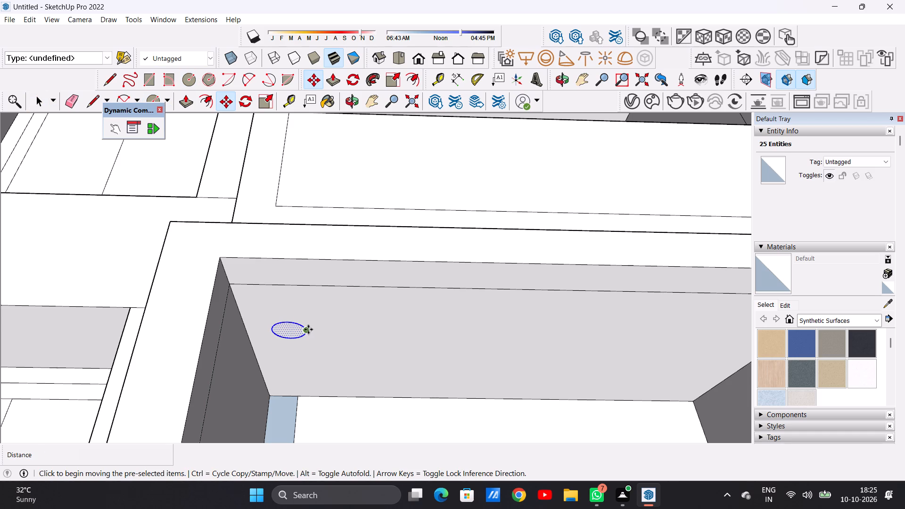
click(308, 329)
scroll(357, 331, down, 5)
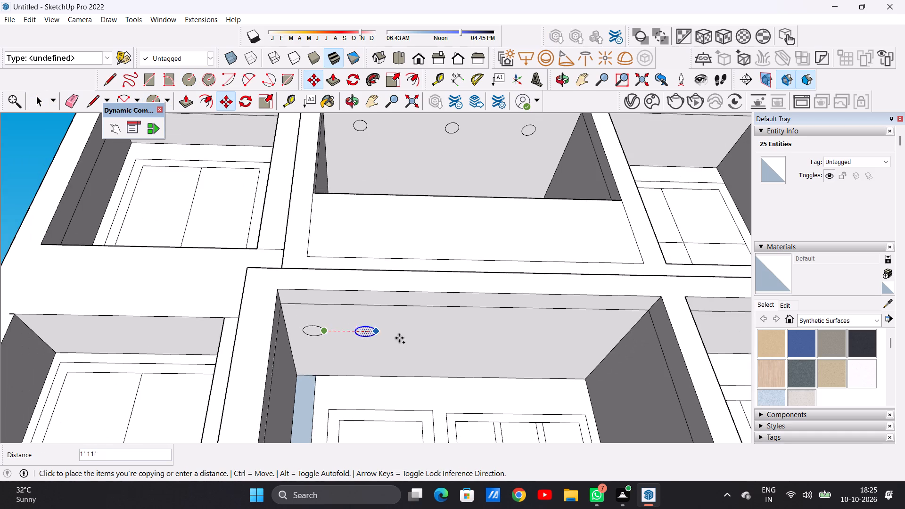
click(580, 331)
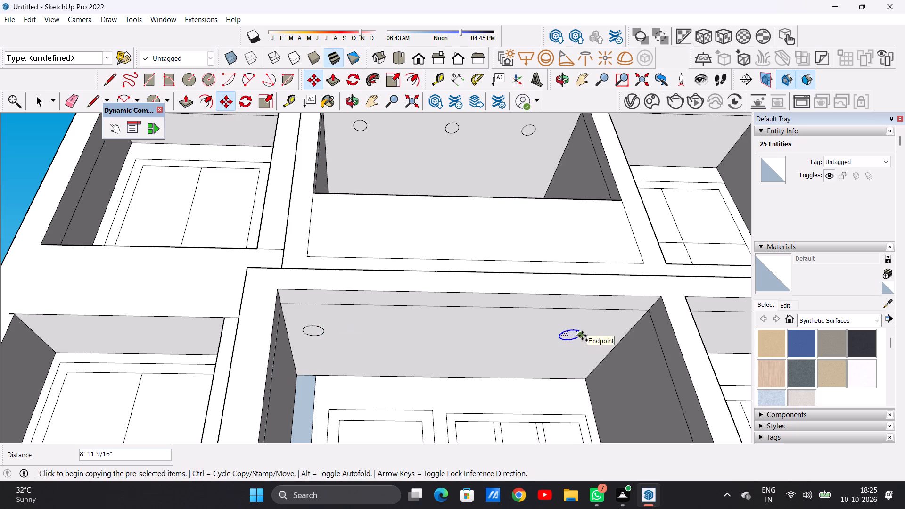
Copy the right-end circle back about 4' 8 3/4" along the red axis to the middle of the lower balcony ceiling.
click(582, 336)
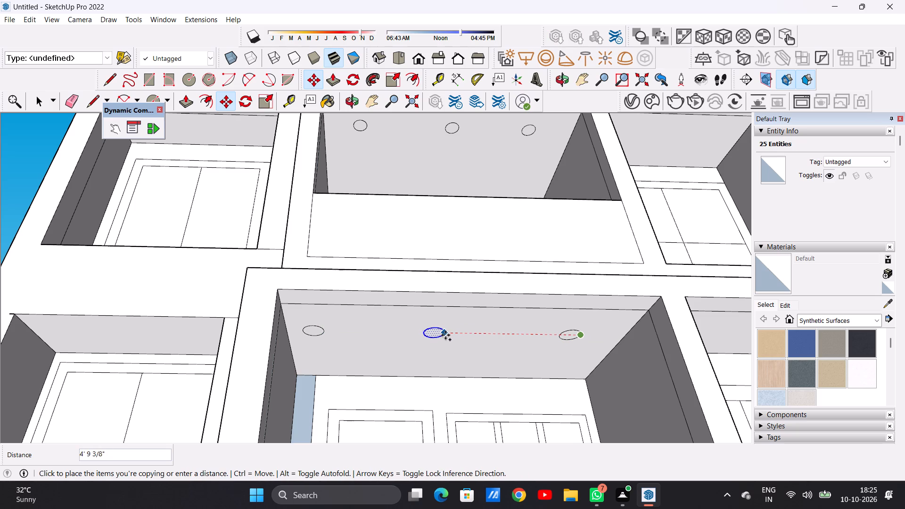
click(446, 335)
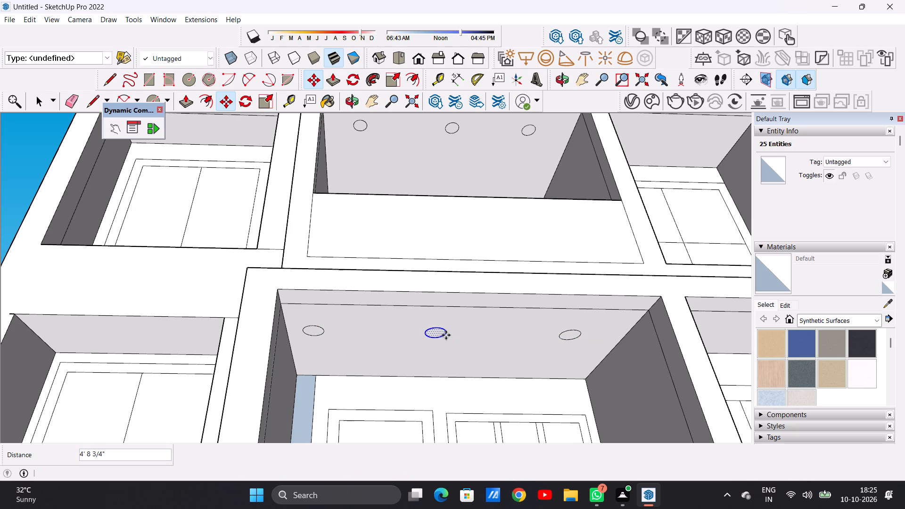
key(space)
scroll(365, 341, down, 19)
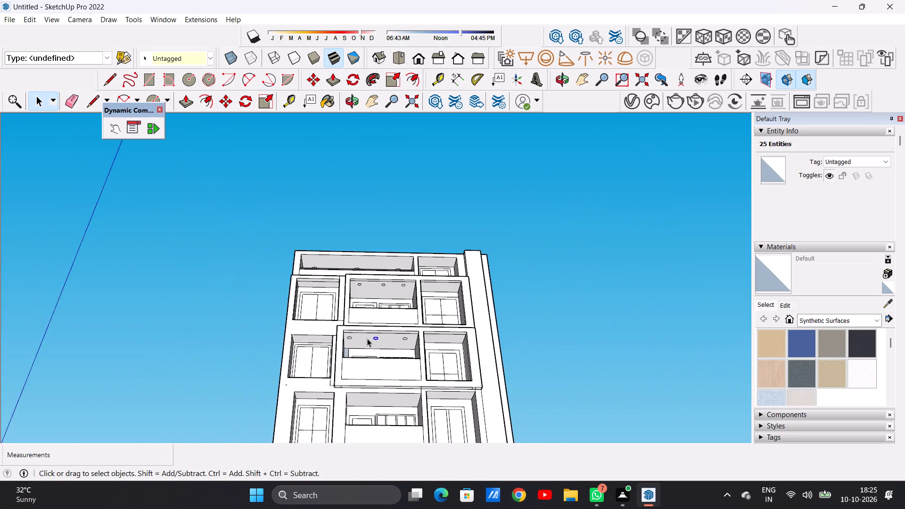
scroll(367, 338, down, 2)
middle_drag(367, 382, 359, 373)
scroll(370, 376, up, 7)
click(588, 302)
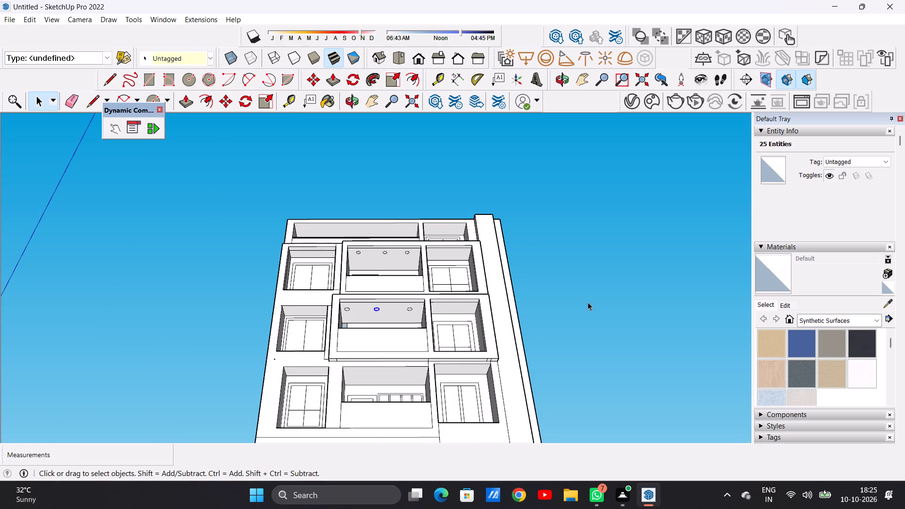
Draw a circle of about 4 7/16" radius near the left end of the next lower central balcony ceiling, still without circles.
scroll(365, 371, up, 1)
scroll(365, 371, down, 1)
scroll(365, 371, up, 12)
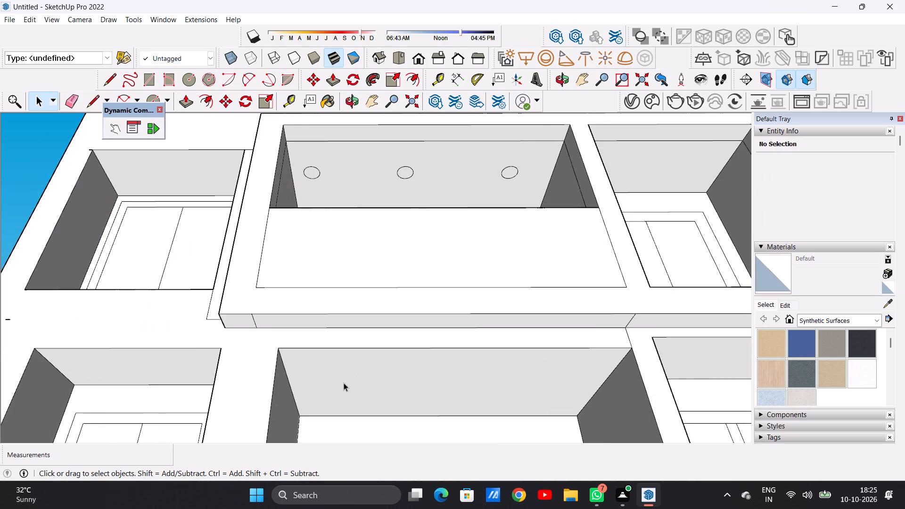
scroll(339, 384, down, 5)
scroll(359, 389, up, 2)
key(c)
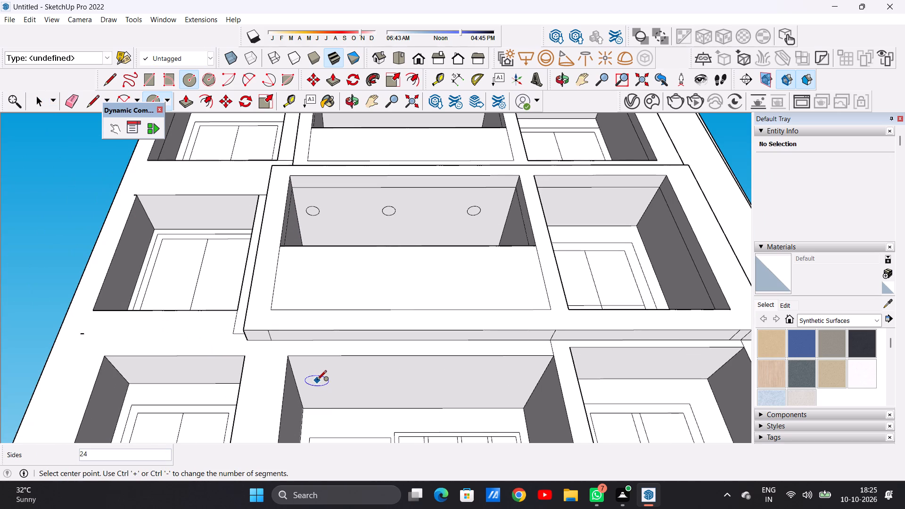
scroll(321, 379, up, 8)
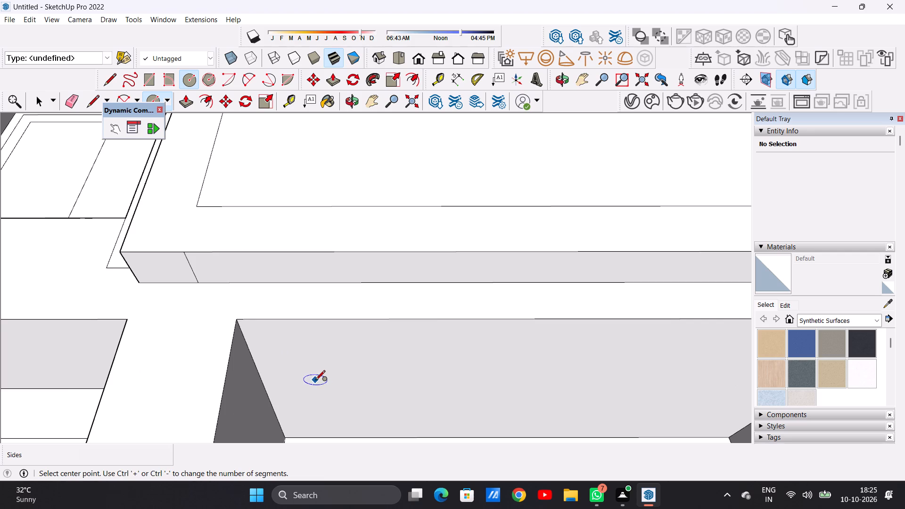
scroll(318, 384, down, 16)
scroll(327, 391, up, 12)
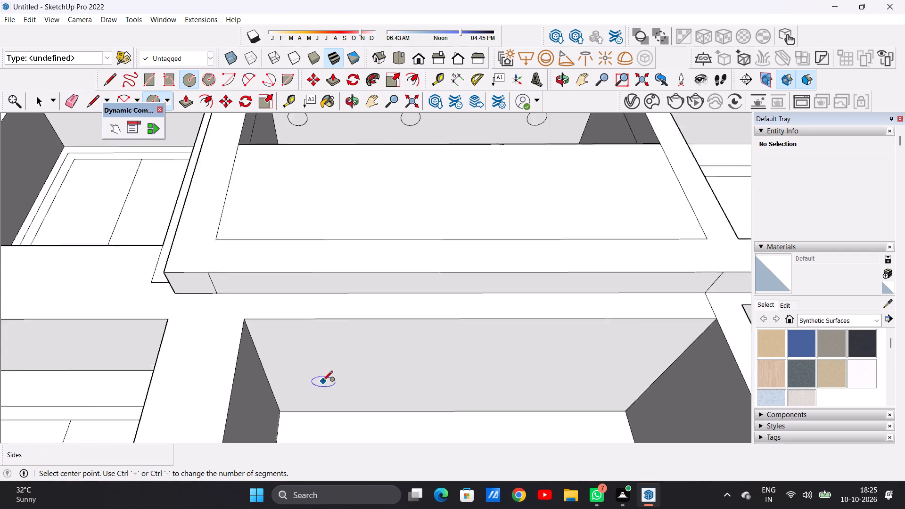
scroll(323, 381, up, 2)
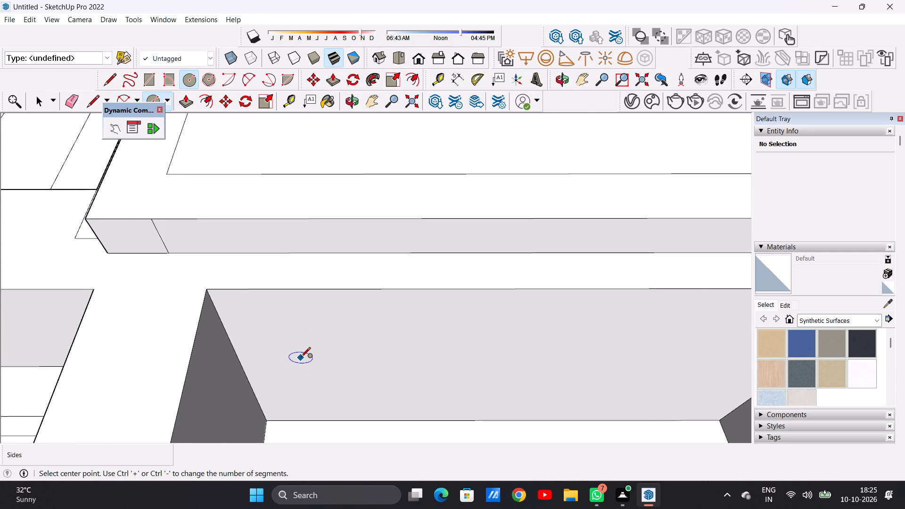
click(301, 358)
click(303, 347)
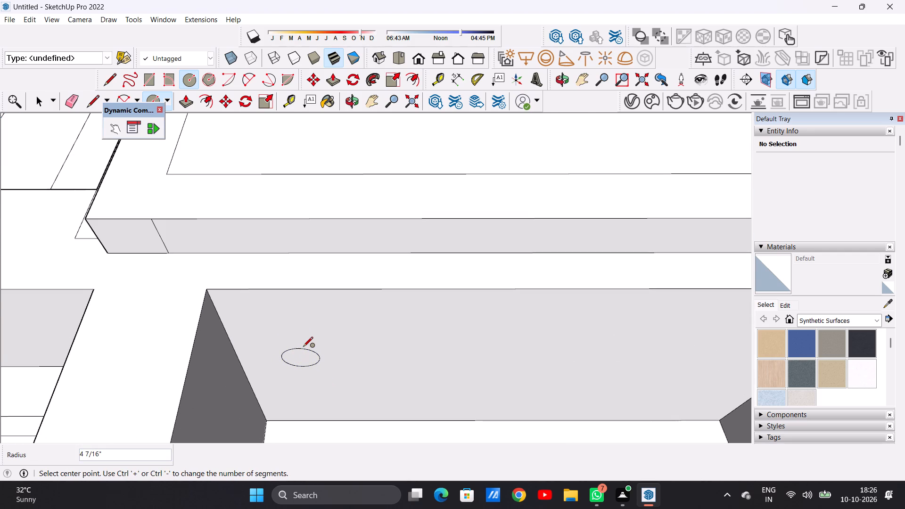
key(space)
Copy this circle about 8' 1 7/8" along the red axis to the opposite end of that balcony ceiling.
double_click(302, 358)
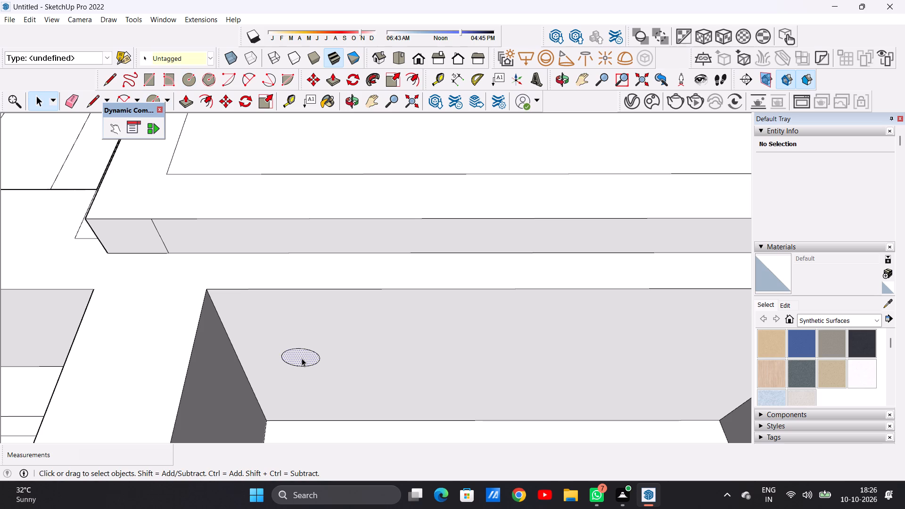
key(m)
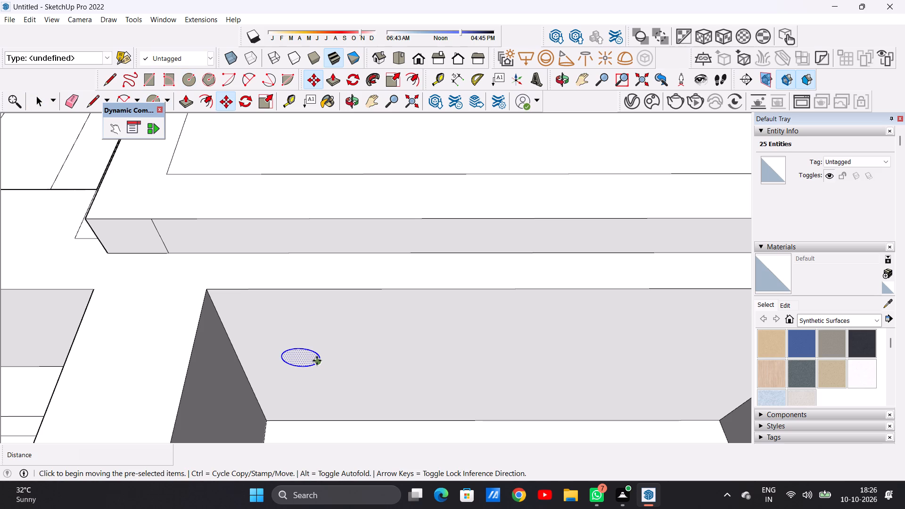
click(317, 361)
scroll(334, 360, down, 7)
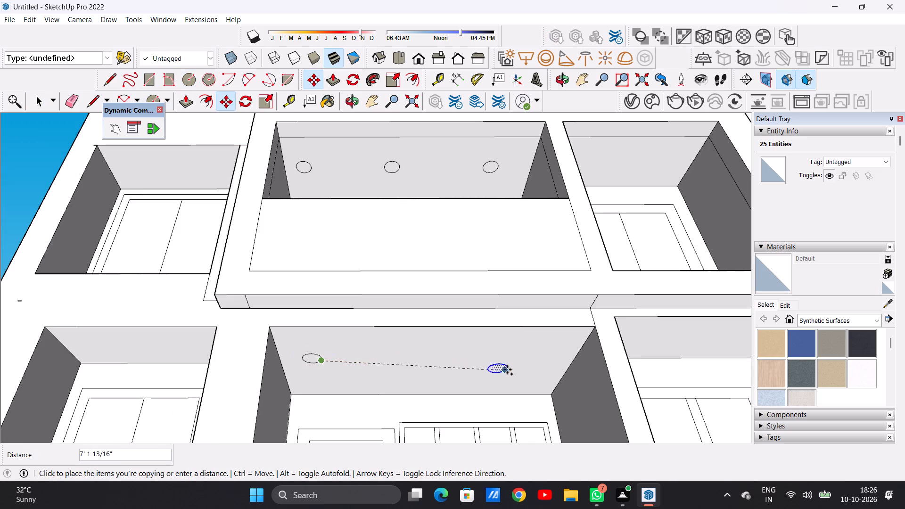
click(537, 358)
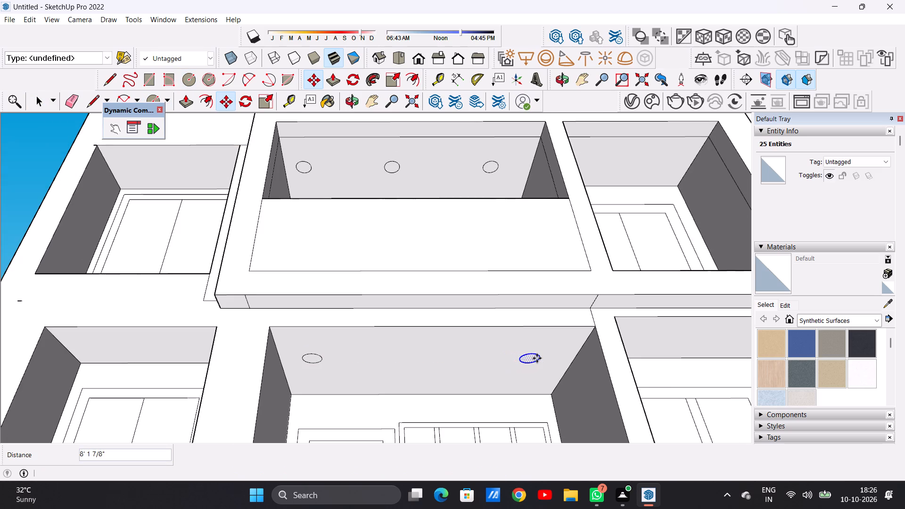
Copy the right-end circle back about 4' 3 7/16" along the red axis to the middle of the same ceiling.
click(537, 358)
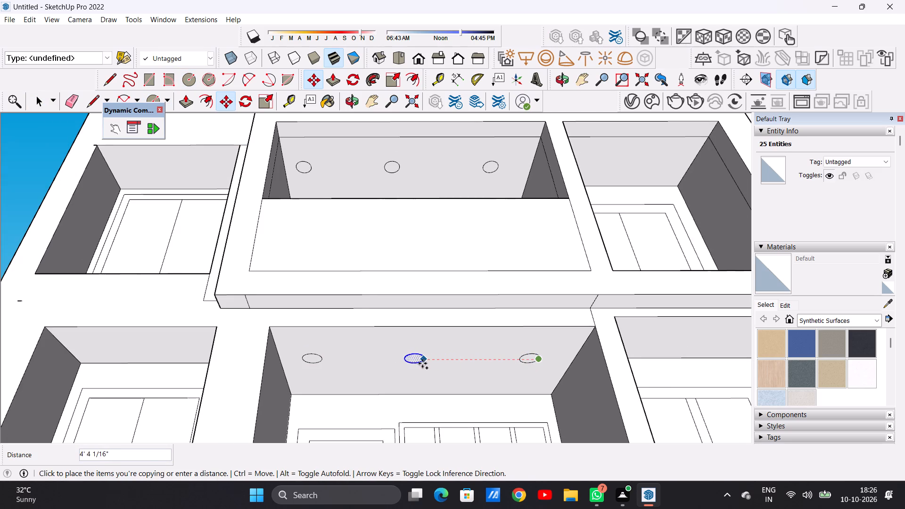
click(425, 363)
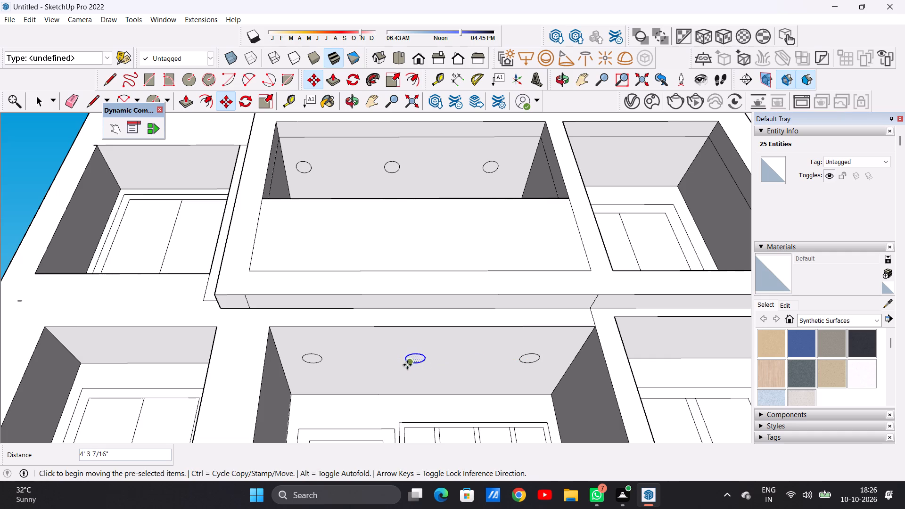
key(space)
Draw a circle of about 4 9/16" radius near the left end of the lowest central balcony's ceiling.
scroll(369, 376, down, 17)
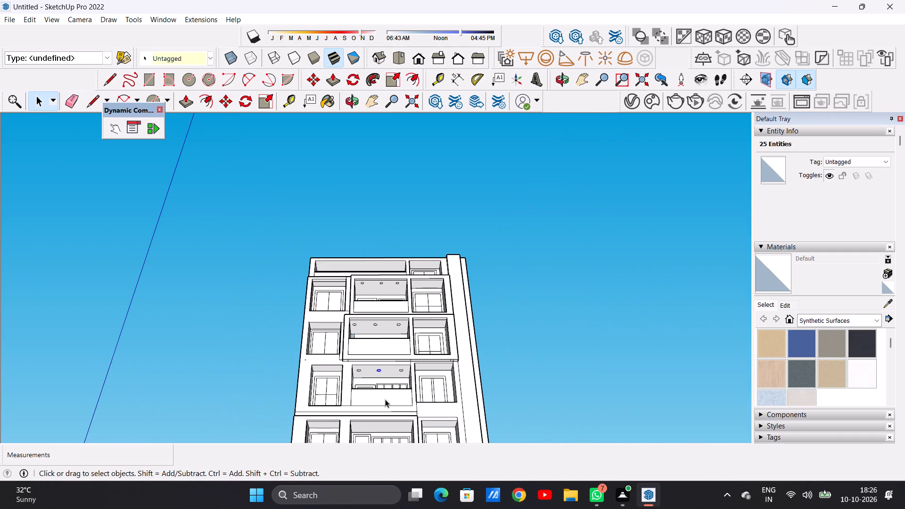
middle_drag(375, 382, 372, 360)
scroll(385, 386, down, 8)
scroll(385, 402, up, 7)
middle_drag(383, 407, 371, 432)
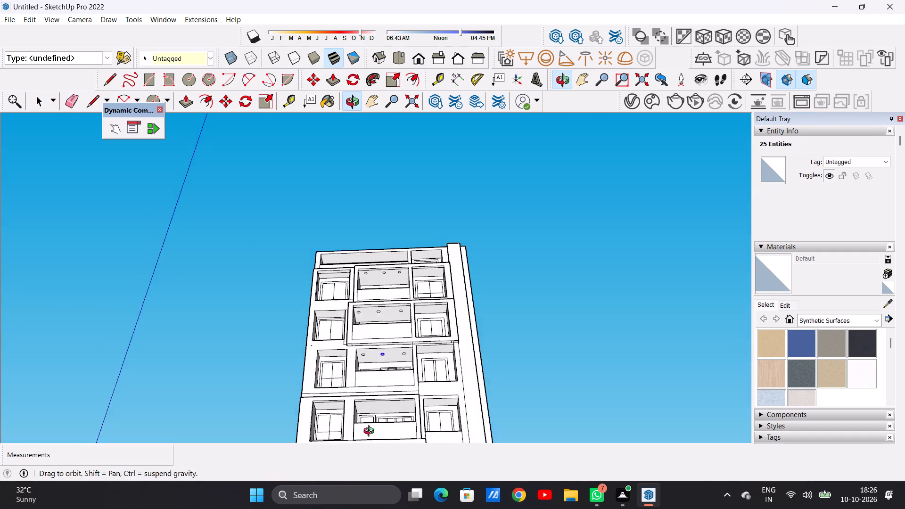
middle_drag(371, 432, 368, 453)
scroll(375, 412, up, 7)
middle_drag(375, 411, 400, 373)
scroll(379, 380, up, 2)
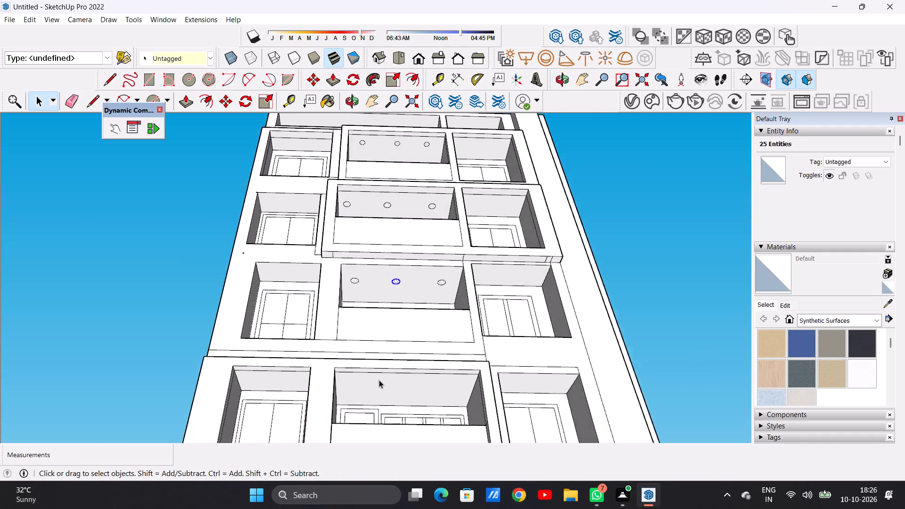
scroll(379, 380, up, 2)
click(106, 294)
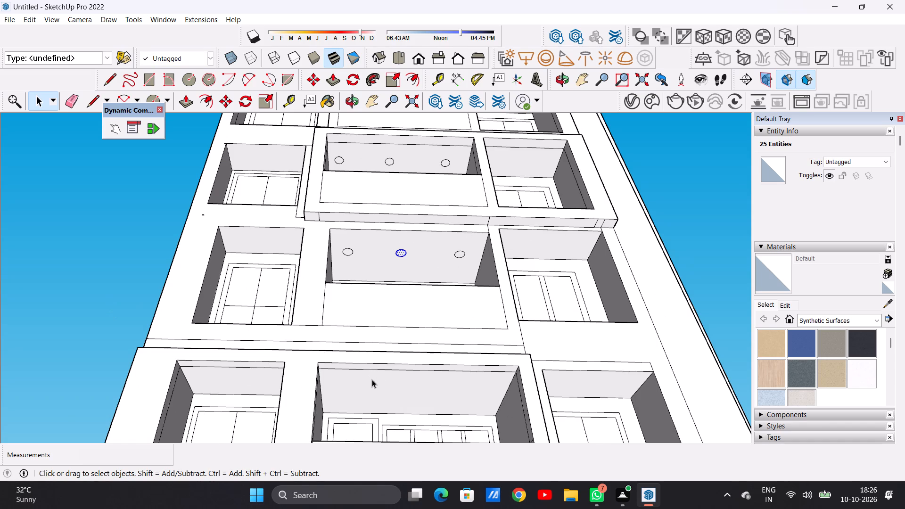
scroll(374, 390, up, 2)
key(c)
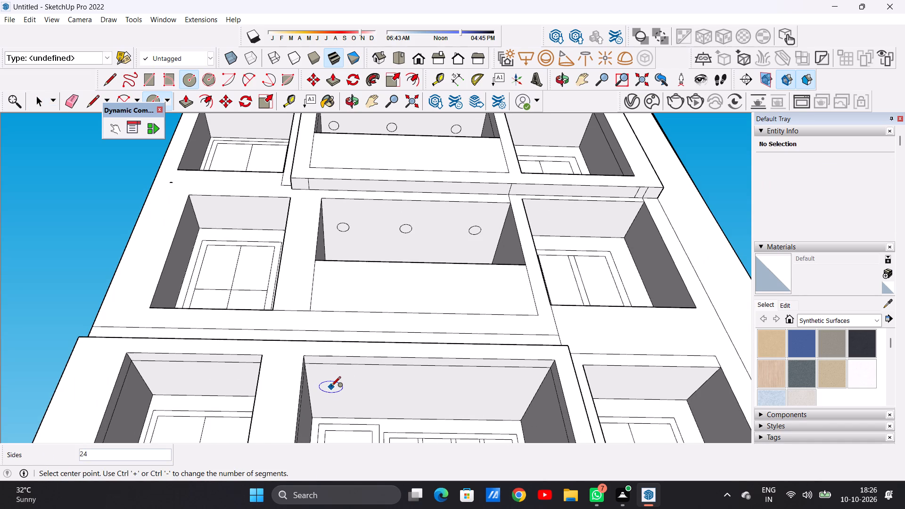
click(330, 385)
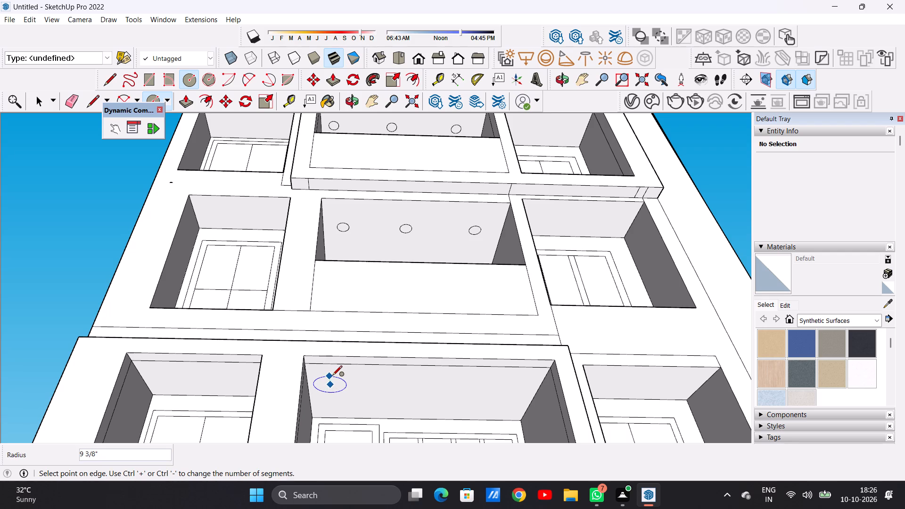
scroll(335, 381, up, 7)
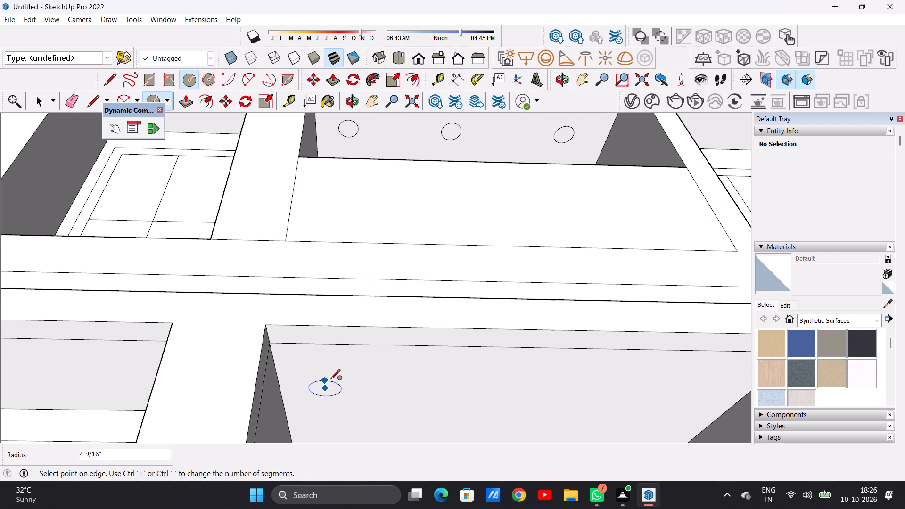
click(330, 380)
key(space)
Copy this circle about 8' 2 1/8" along the red axis to the opposite end of the lowest balcony ceiling.
middle_drag(312, 398, 301, 354)
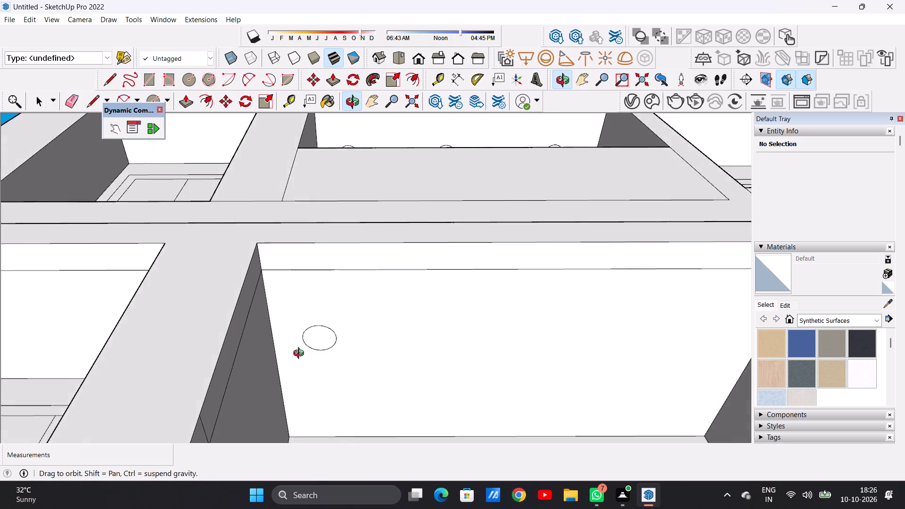
middle_drag(301, 354, 303, 379)
scroll(286, 378, down, 4)
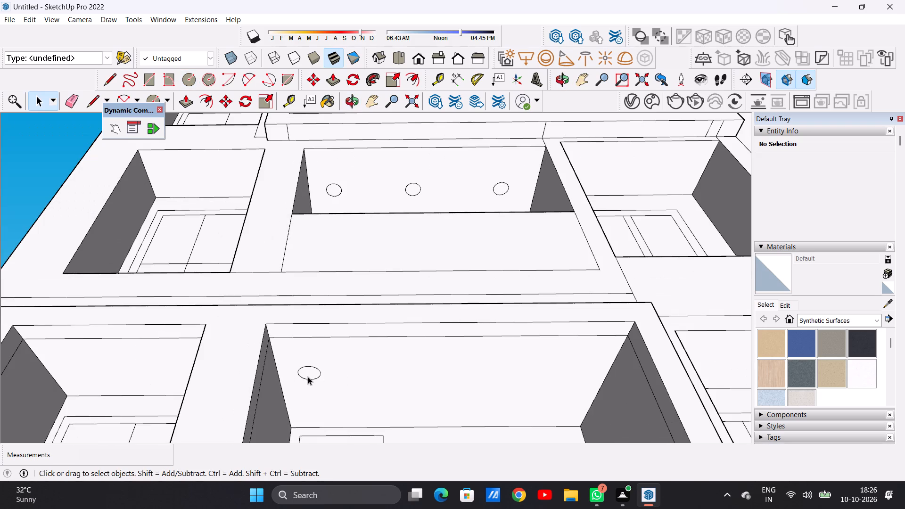
double_click(310, 374)
key(m)
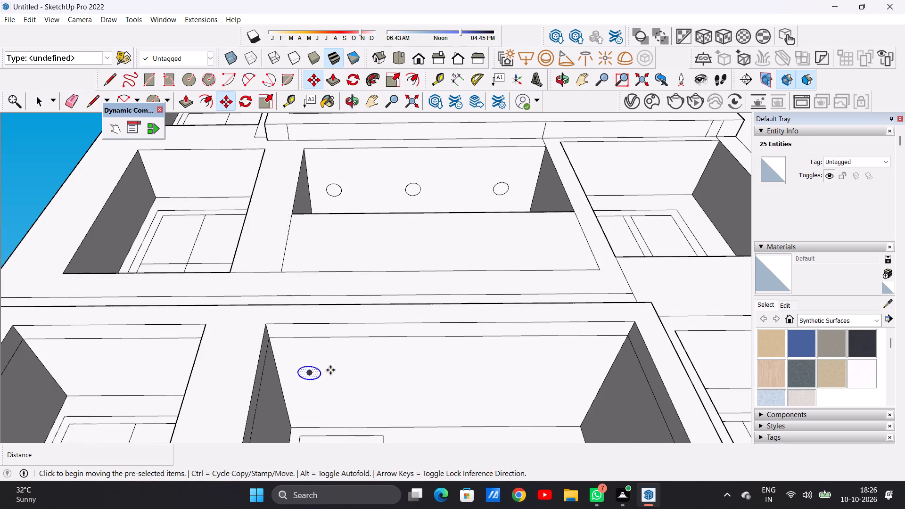
scroll(330, 370, up, 7)
click(314, 378)
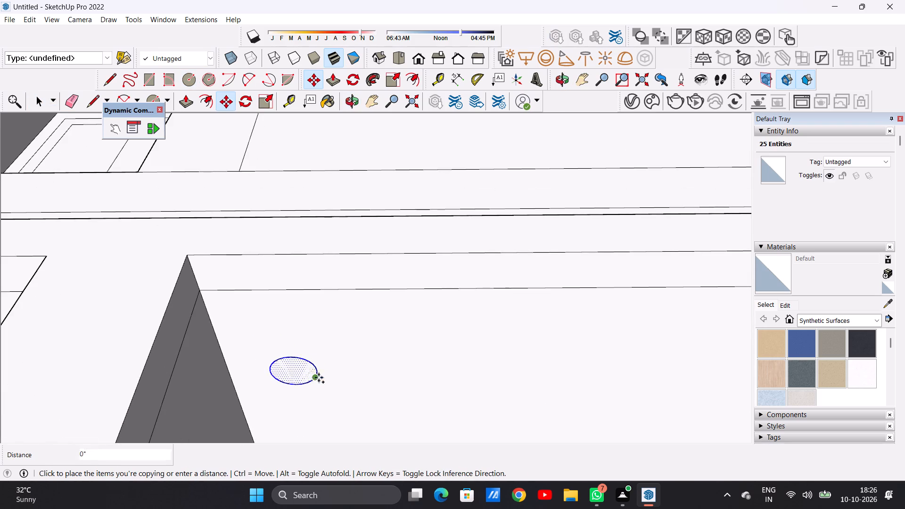
scroll(323, 385, down, 10)
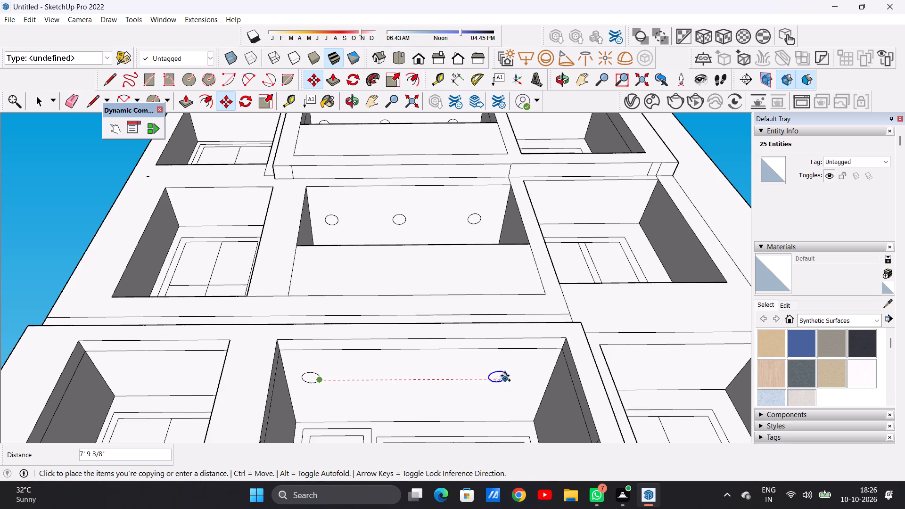
click(514, 376)
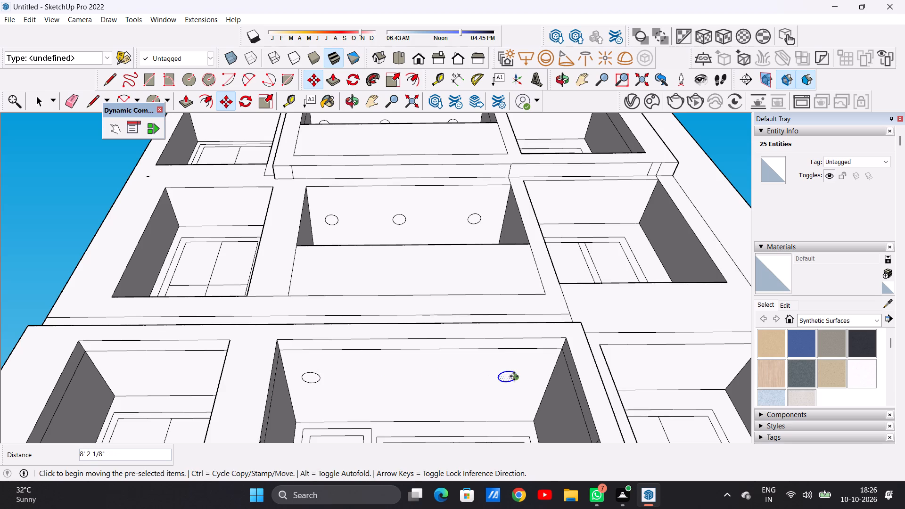
Copy the right-end circle back about 4' 1" along the red axis to the middle of the lowest balcony ceiling.
click(514, 376)
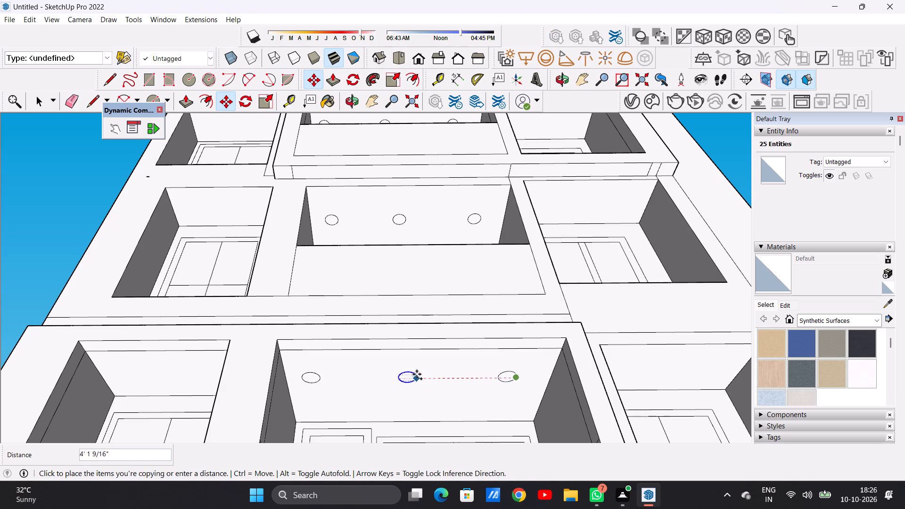
click(419, 375)
key(space)
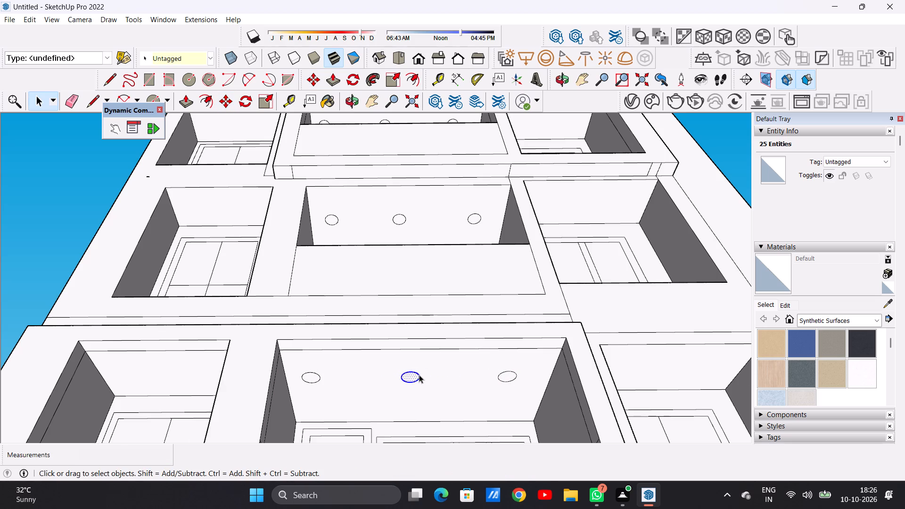
Examine the whole front facade and its balcony ceilings across all floors.
scroll(419, 375, down, 8)
click(172, 309)
scroll(368, 364, down, 6)
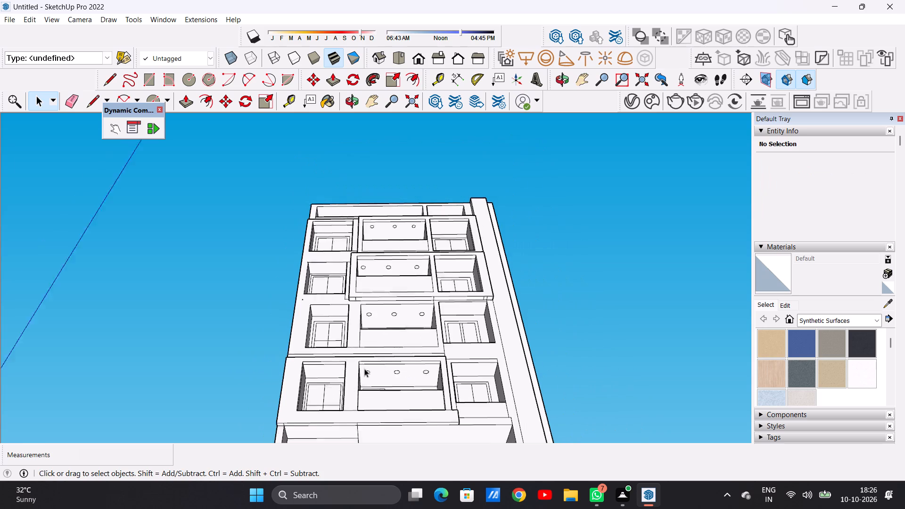
scroll(364, 369, down, 2)
middle_drag(398, 338, 395, 421)
middle_drag(406, 368, 390, 421)
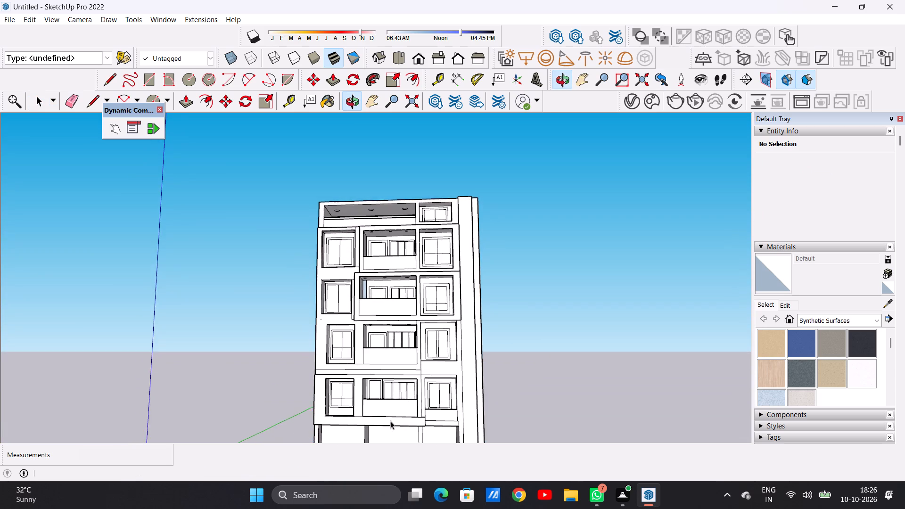
middle_drag(390, 421, 391, 421)
scroll(382, 381, down, 5)
scroll(390, 336, up, 6)
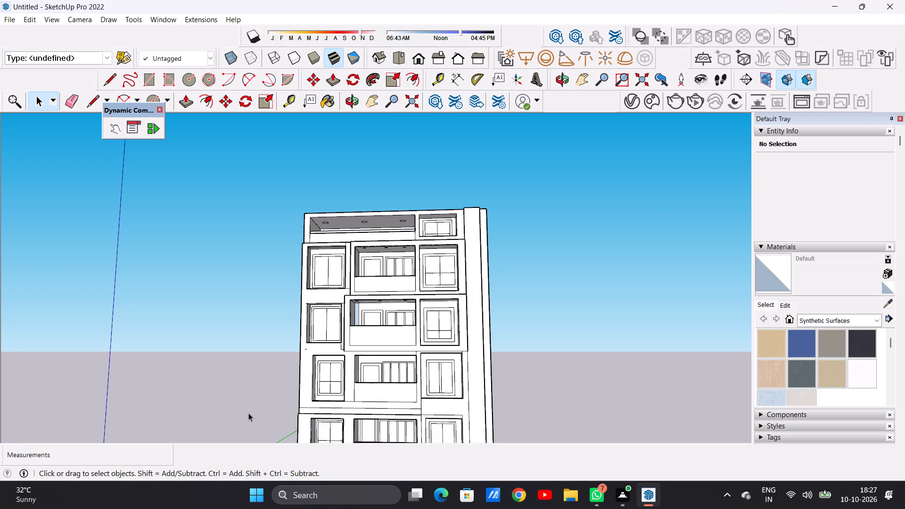
scroll(372, 270, down, 9)
scroll(405, 292, up, 8)
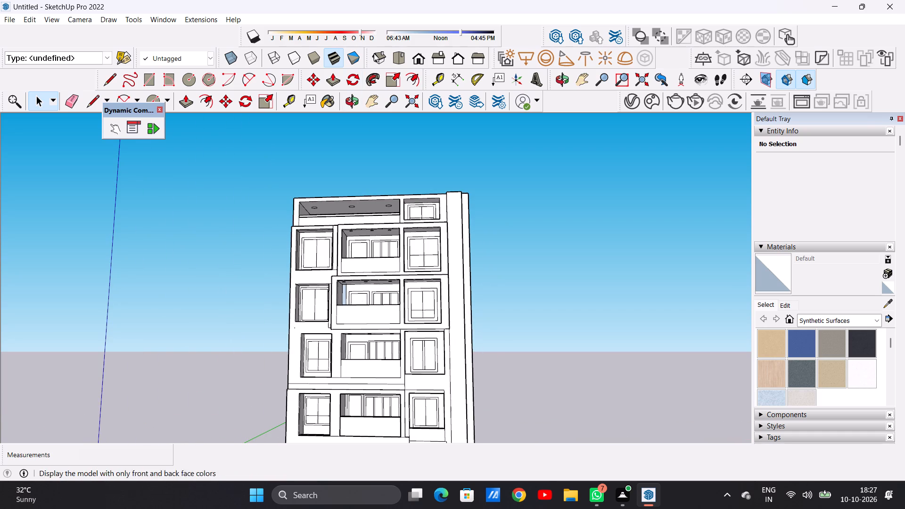
Erase the L-shaped outline's lines and the long dividing line near the tower side from the roof surface.
click(402, 59)
scroll(387, 220, down, 7)
scroll(399, 254, up, 6)
middle_drag(397, 272, 398, 178)
scroll(408, 262, up, 1)
middle_drag(409, 263, 405, 252)
scroll(403, 254, down, 4)
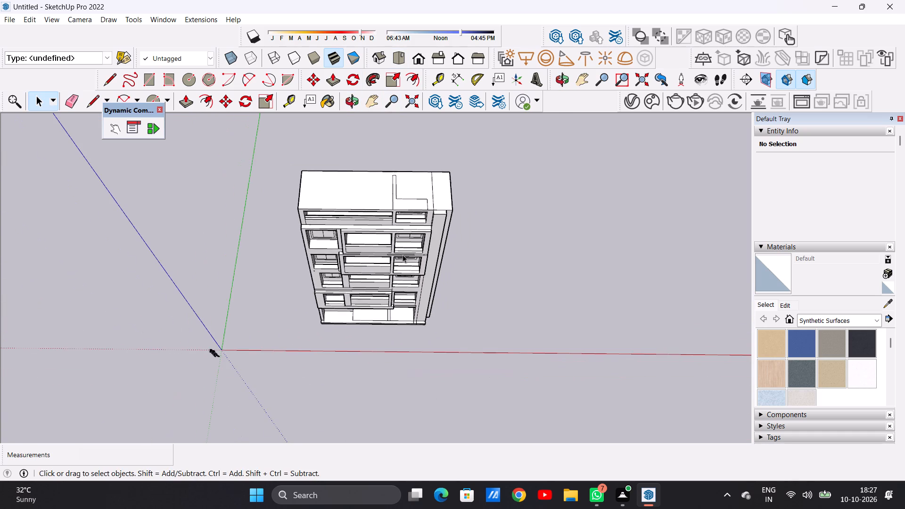
middle_drag(420, 281, 415, 215)
scroll(386, 165, up, 8)
scroll(402, 181, down, 1)
scroll(402, 181, up, 3)
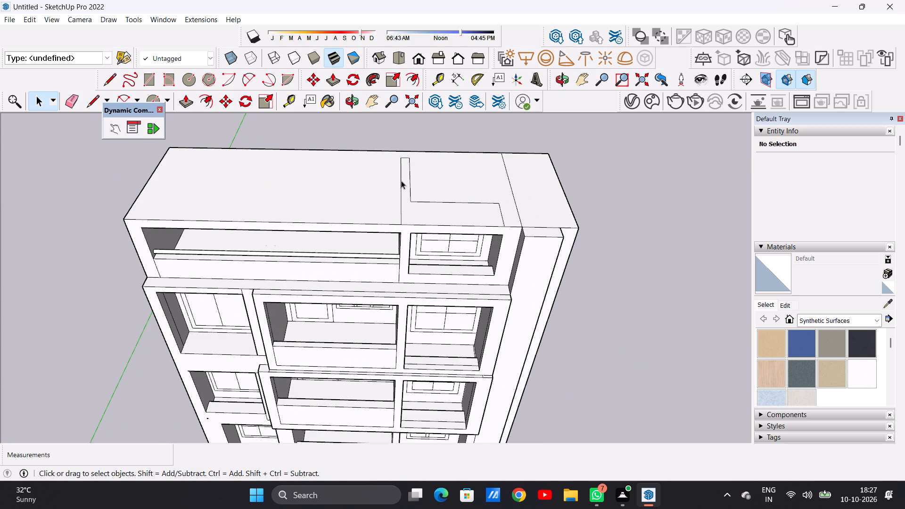
key(e)
scroll(419, 178, up, 5)
drag(379, 191, 406, 194)
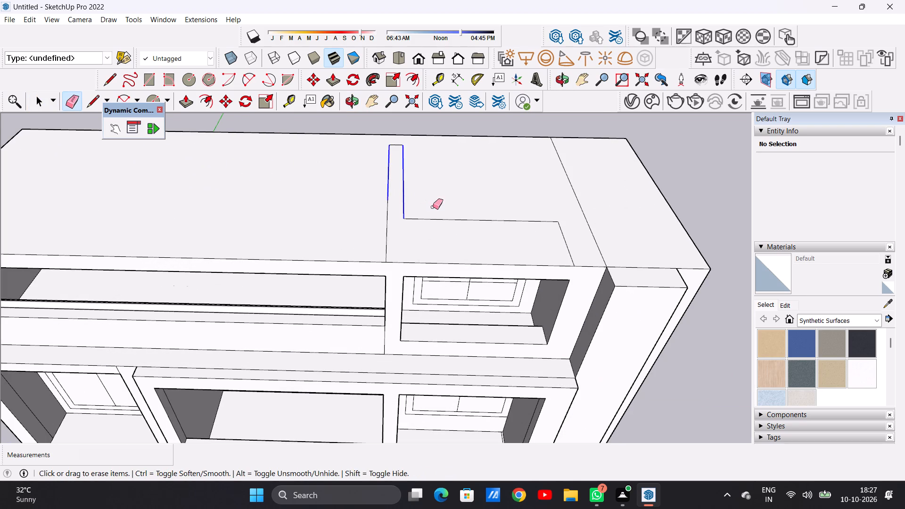
drag(436, 213, 444, 224)
drag(405, 224, 367, 230)
drag(568, 244, 551, 247)
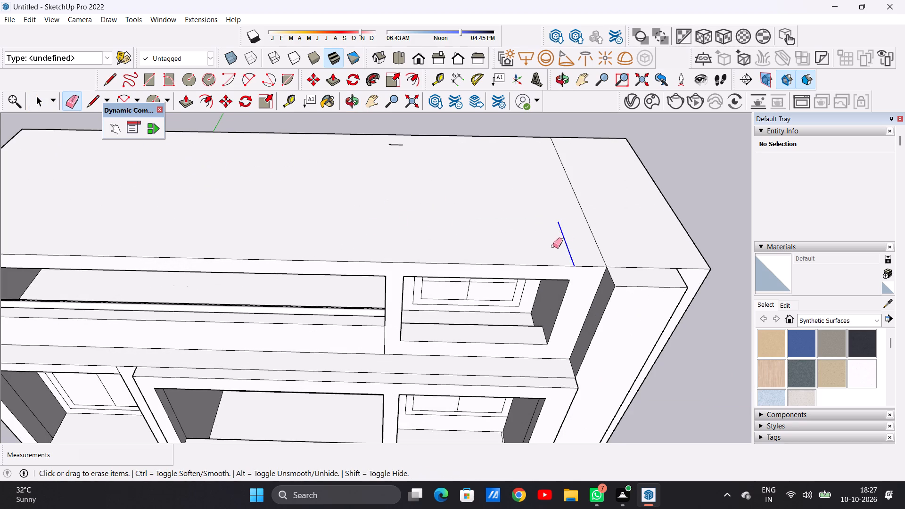
drag(594, 201, 578, 206)
key(space)
Erase the leftover short stray line near the back edge of the roof.
scroll(539, 222, down, 5)
middle_drag(524, 285, 527, 201)
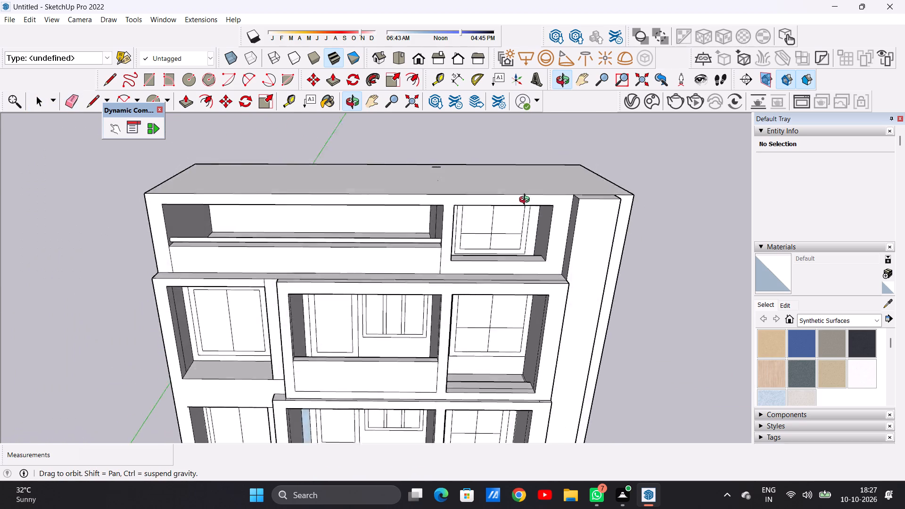
middle_drag(527, 201, 522, 105)
middle_drag(463, 192, 447, 363)
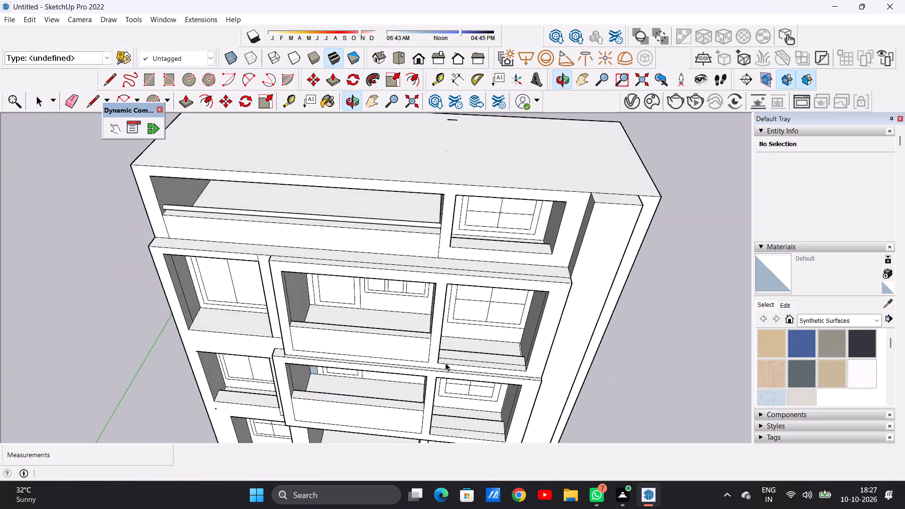
scroll(436, 313, down, 5)
scroll(436, 168, up, 6)
scroll(448, 214, up, 2)
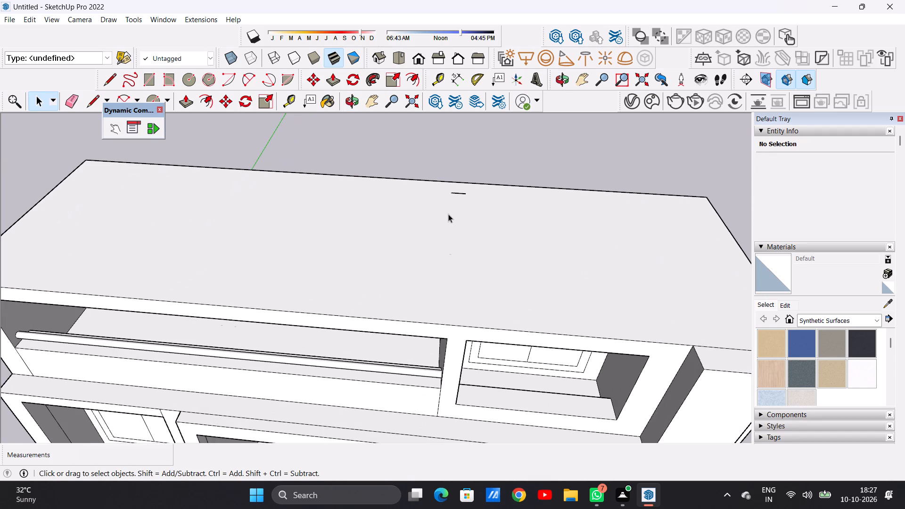
key(e)
scroll(471, 203, up, 4)
drag(447, 183, 452, 198)
key(space)
Select the entire building and move it by its front base corner, farther from the origin.
scroll(473, 261, down, 7)
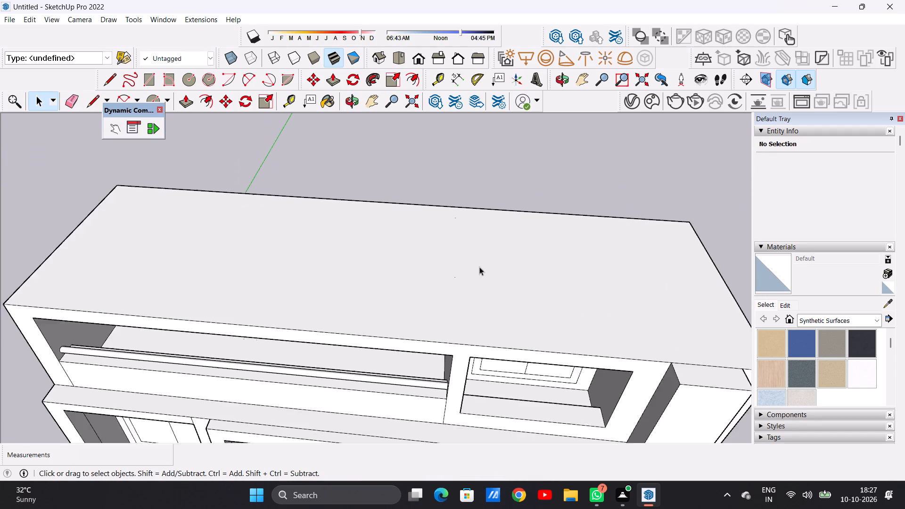
scroll(479, 267, down, 17)
middle_drag(502, 319, 500, 261)
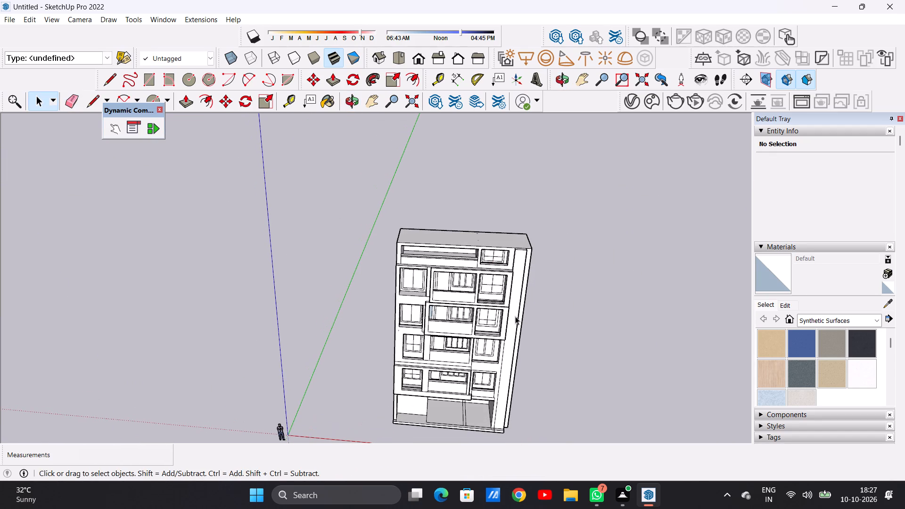
triple_click(515, 316)
double_click(515, 316)
key(m)
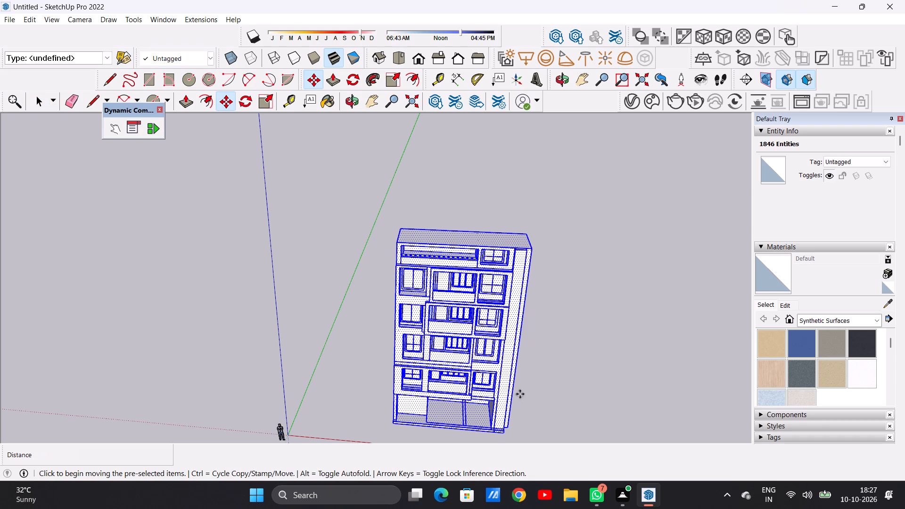
click(507, 433)
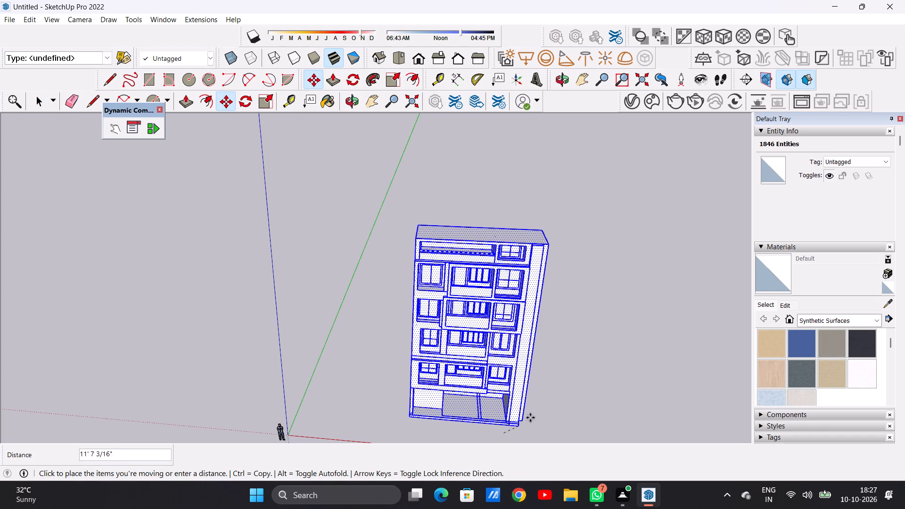
click(616, 363)
key(space)
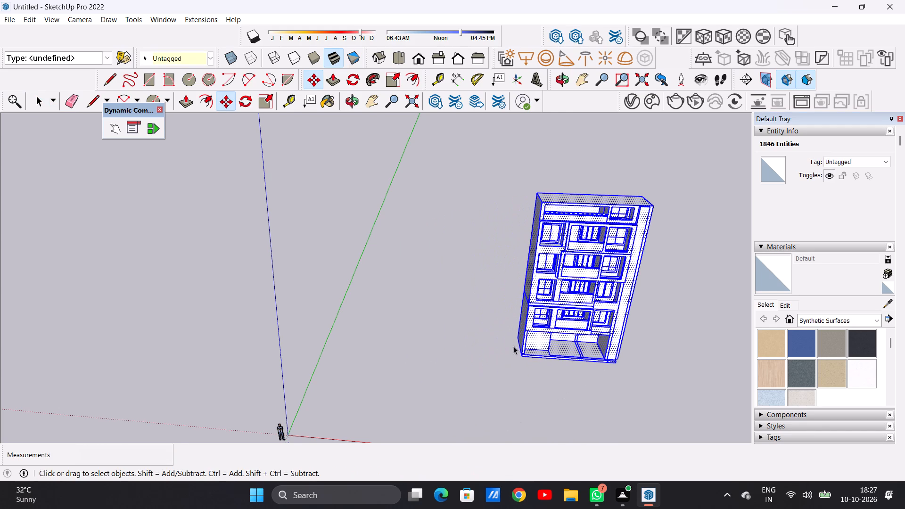
click(478, 329)
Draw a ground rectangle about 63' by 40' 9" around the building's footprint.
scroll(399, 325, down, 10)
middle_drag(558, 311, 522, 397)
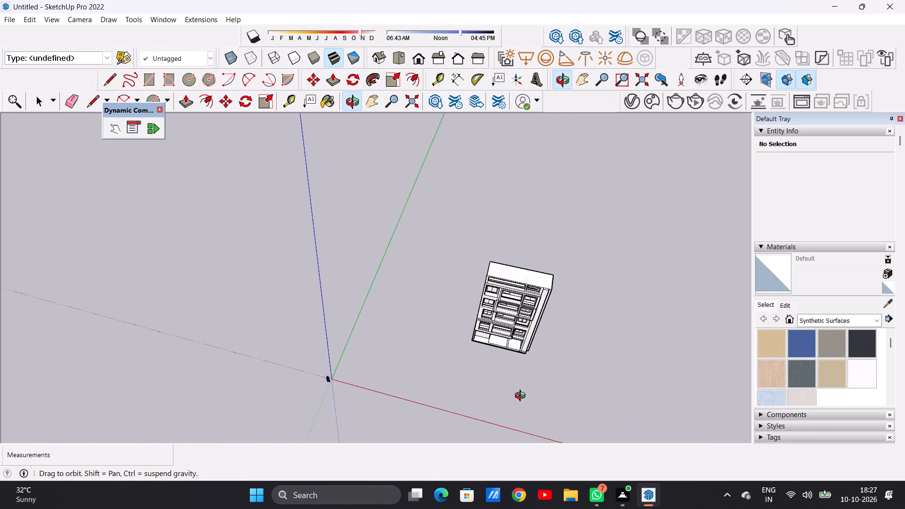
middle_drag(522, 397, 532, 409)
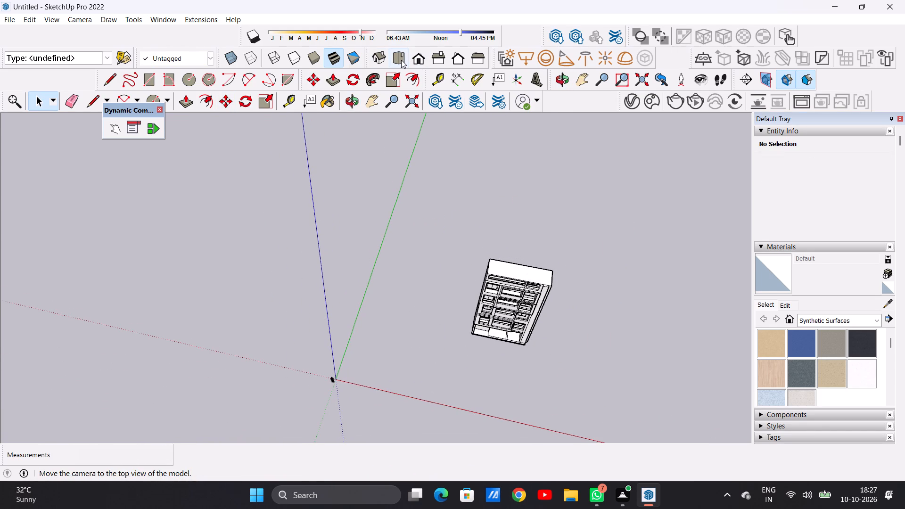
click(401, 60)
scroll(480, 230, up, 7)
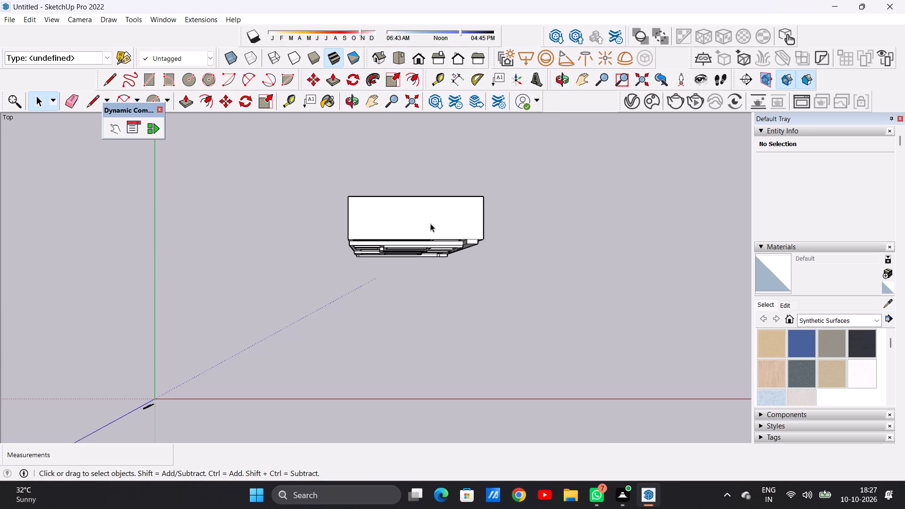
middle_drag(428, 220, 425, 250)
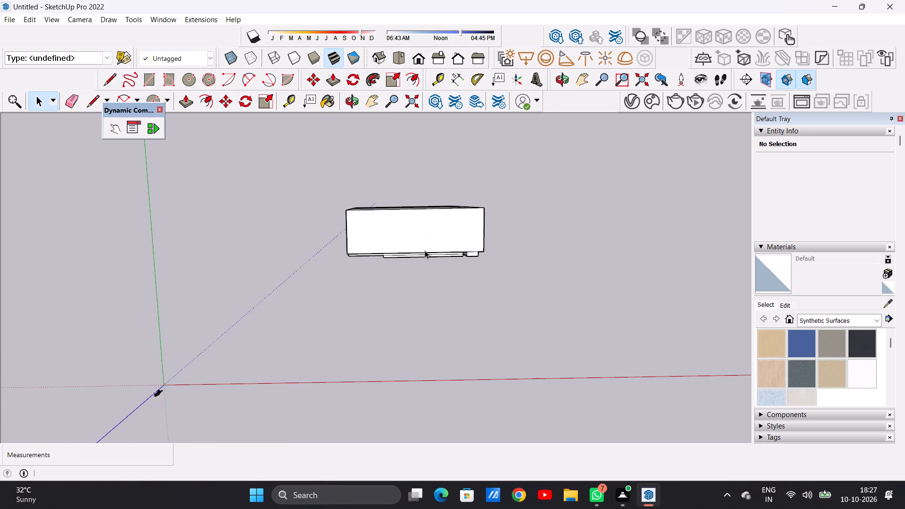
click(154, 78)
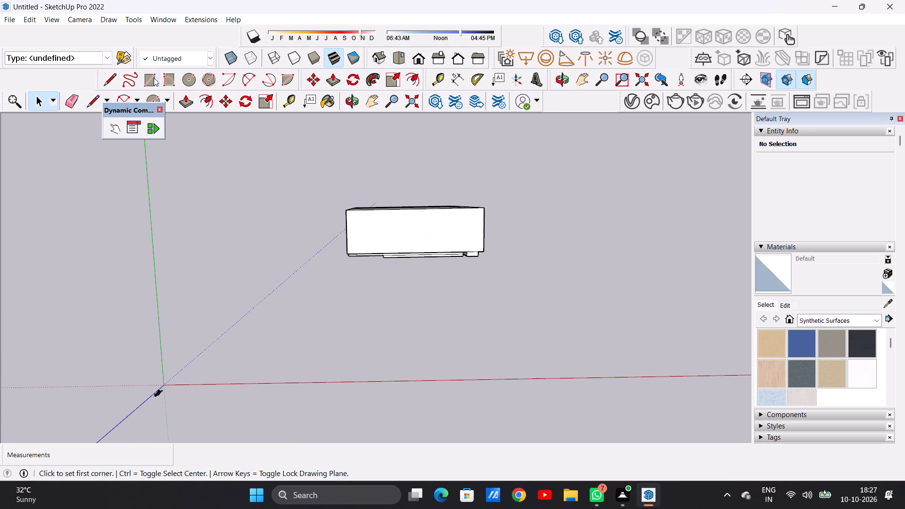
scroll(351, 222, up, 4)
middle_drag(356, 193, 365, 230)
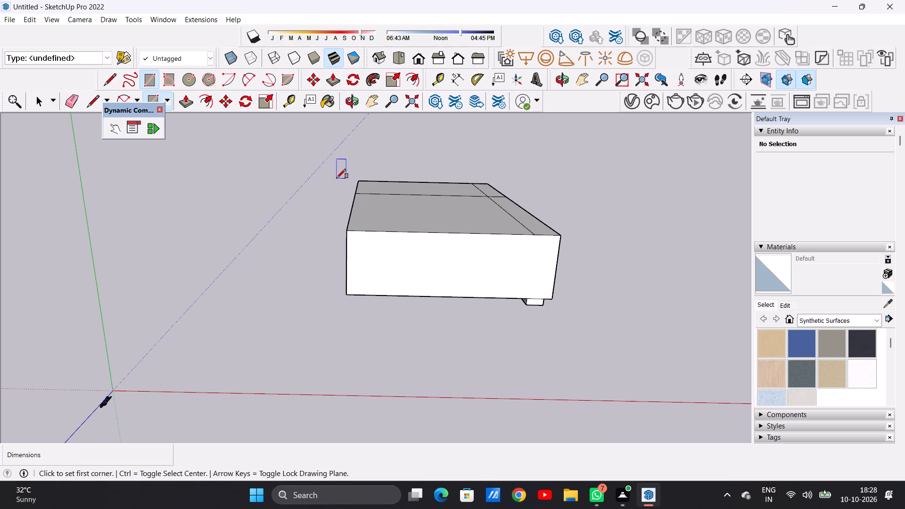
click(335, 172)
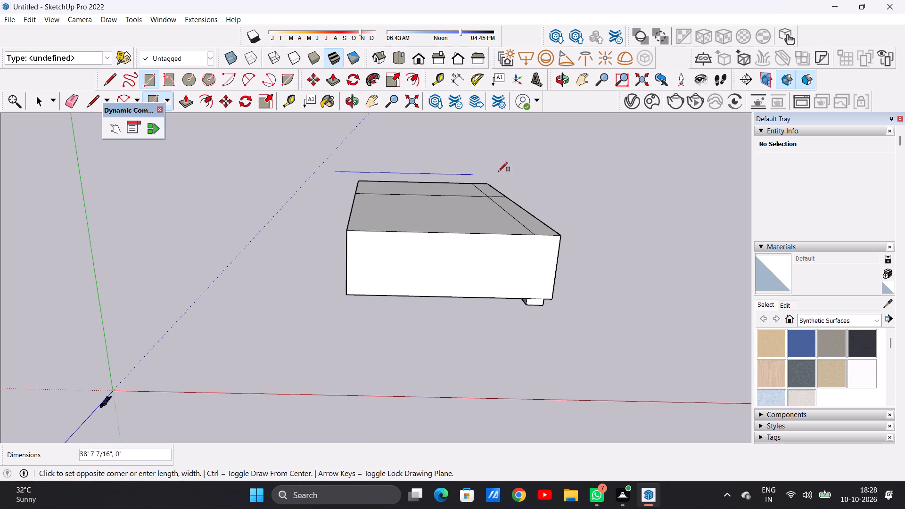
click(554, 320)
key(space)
Examine how the ground rectangle sits around the building's base, from the front, above and underneath.
middle_drag(460, 303, 458, 218)
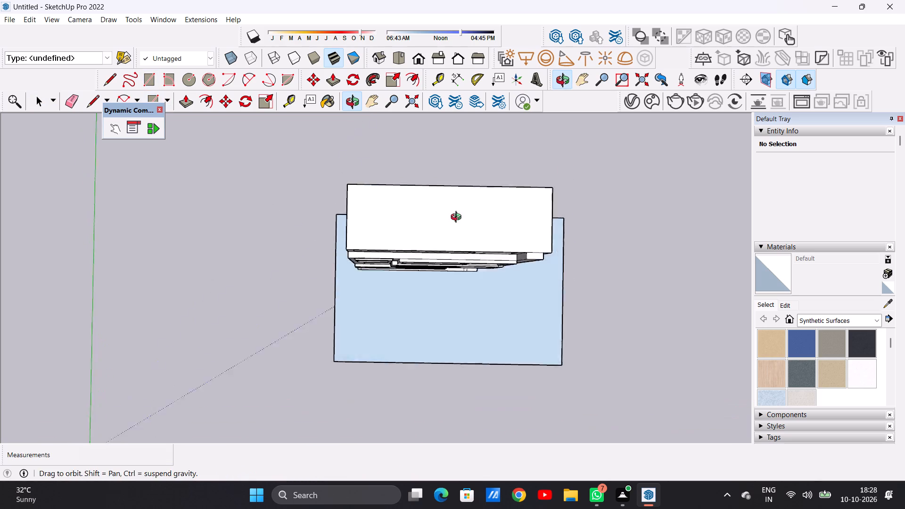
middle_drag(458, 218, 456, 165)
middle_drag(457, 425, 445, 262)
scroll(433, 301, down, 6)
middle_drag(444, 363, 444, 309)
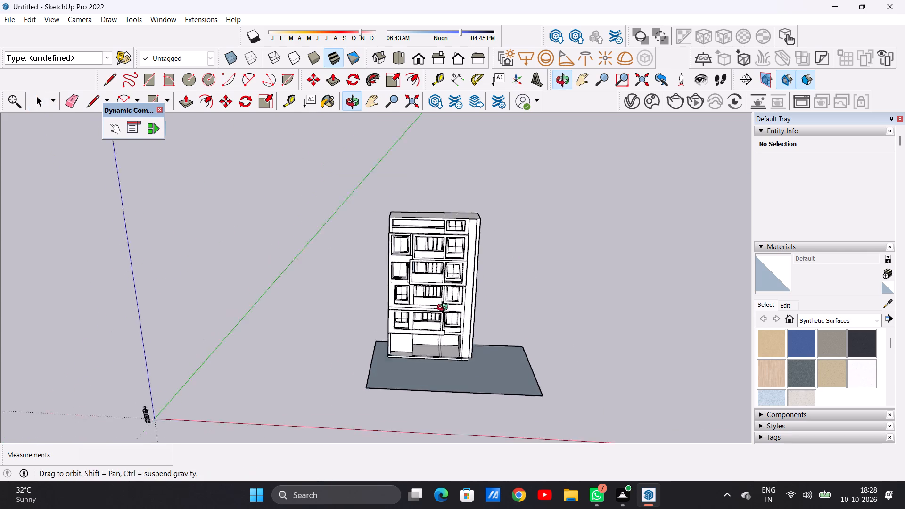
middle_drag(444, 309, 443, 265)
middle_drag(445, 414, 444, 240)
scroll(410, 378, up, 5)
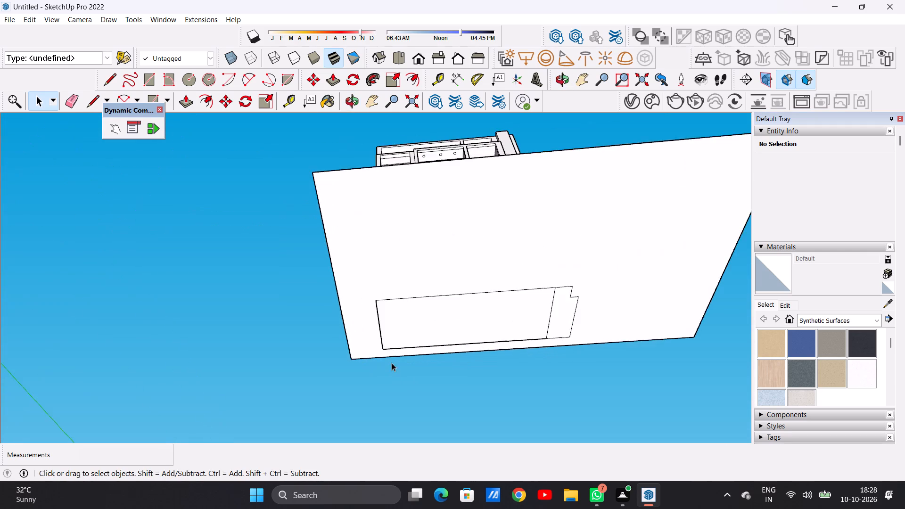
scroll(392, 363, up, 8)
scroll(386, 334, down, 1)
scroll(386, 334, up, 2)
scroll(379, 343, down, 1)
scroll(379, 343, up, 5)
scroll(371, 355, down, 18)
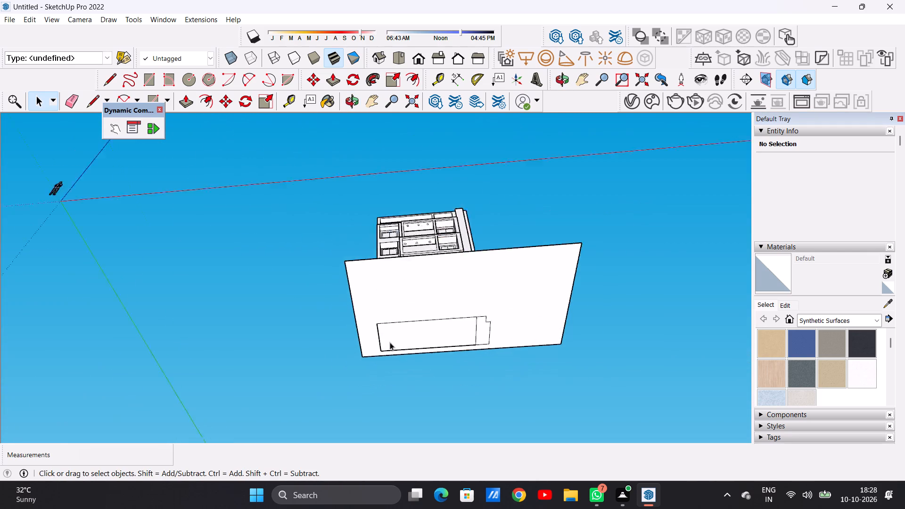
scroll(390, 342, down, 6)
middle_drag(425, 288, 440, 392)
middle_drag(428, 312, 428, 436)
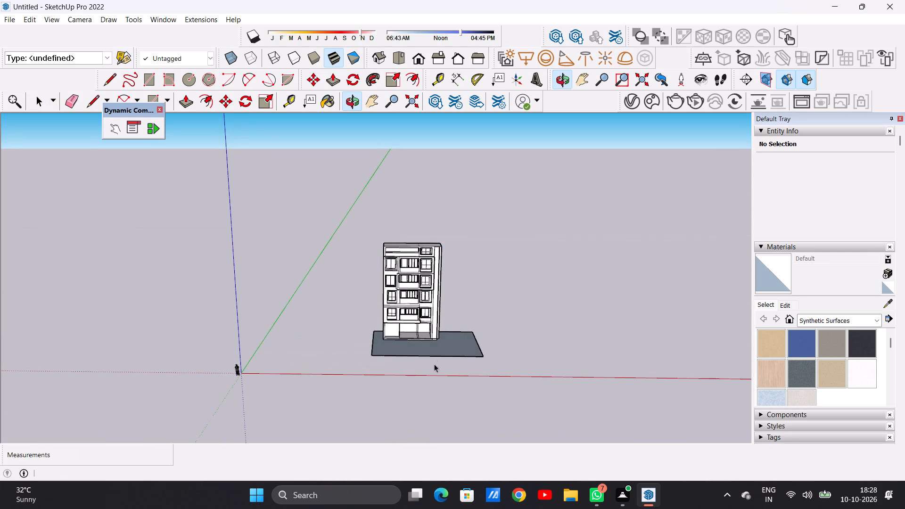
scroll(437, 360, up, 5)
middle_drag(437, 329, 398, 395)
scroll(397, 395, up, 6)
scroll(435, 328, down, 1)
scroll(435, 328, up, 2)
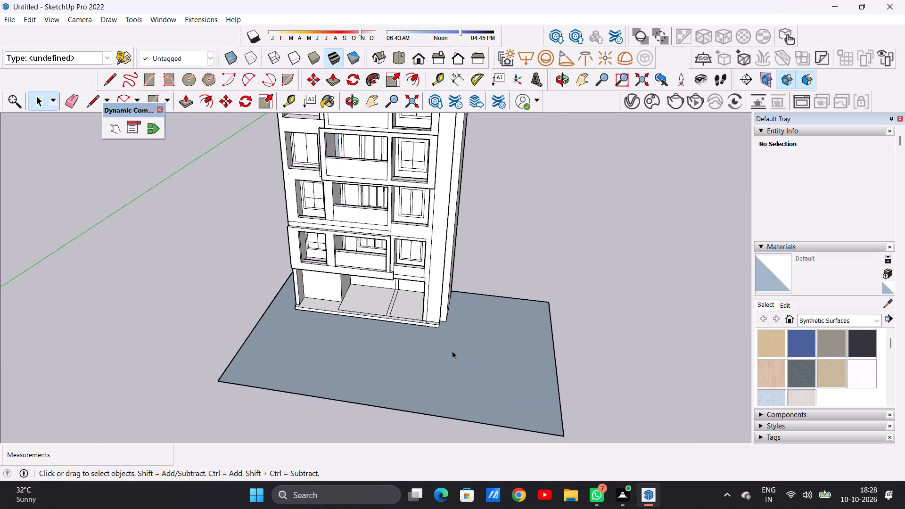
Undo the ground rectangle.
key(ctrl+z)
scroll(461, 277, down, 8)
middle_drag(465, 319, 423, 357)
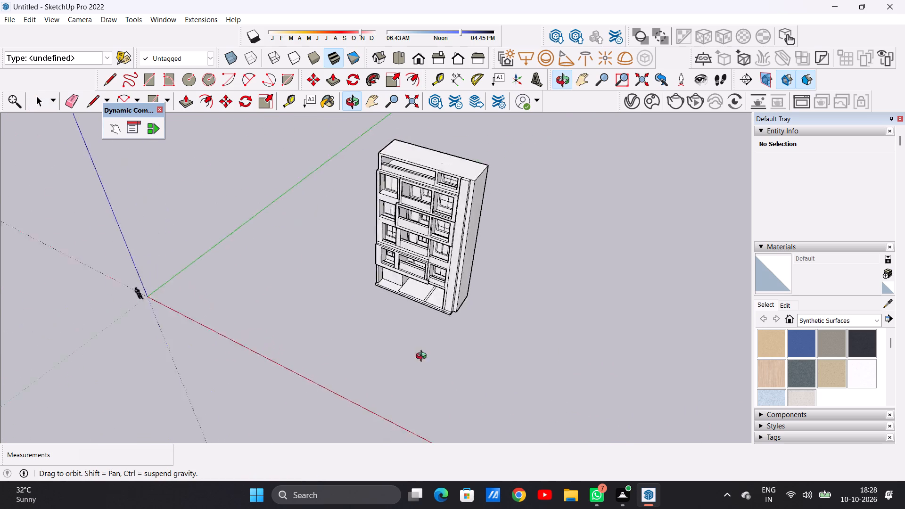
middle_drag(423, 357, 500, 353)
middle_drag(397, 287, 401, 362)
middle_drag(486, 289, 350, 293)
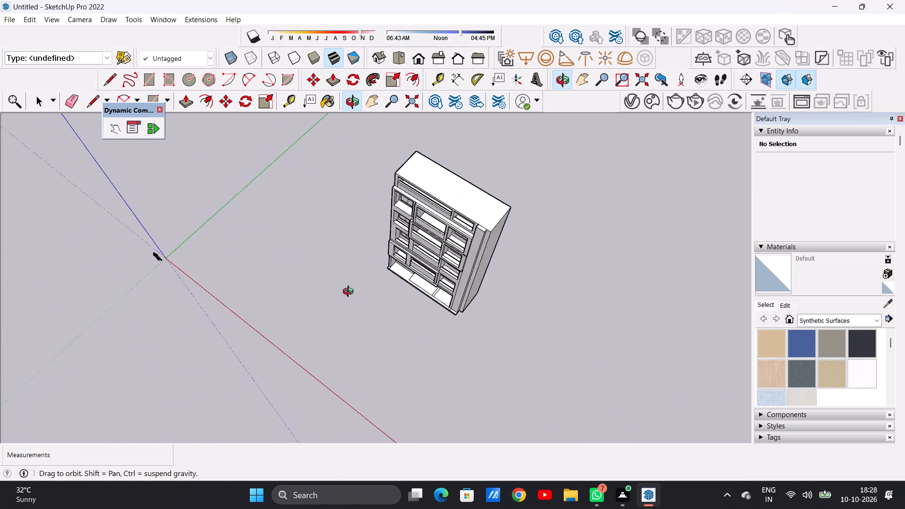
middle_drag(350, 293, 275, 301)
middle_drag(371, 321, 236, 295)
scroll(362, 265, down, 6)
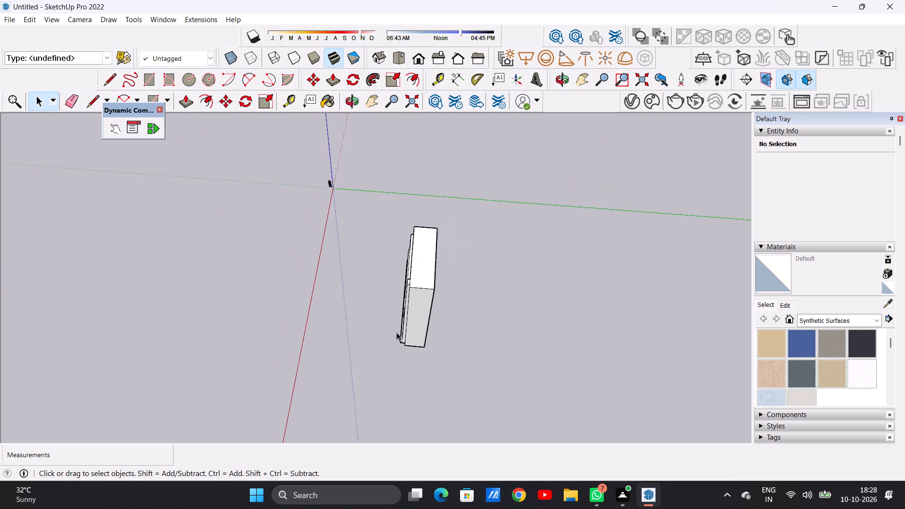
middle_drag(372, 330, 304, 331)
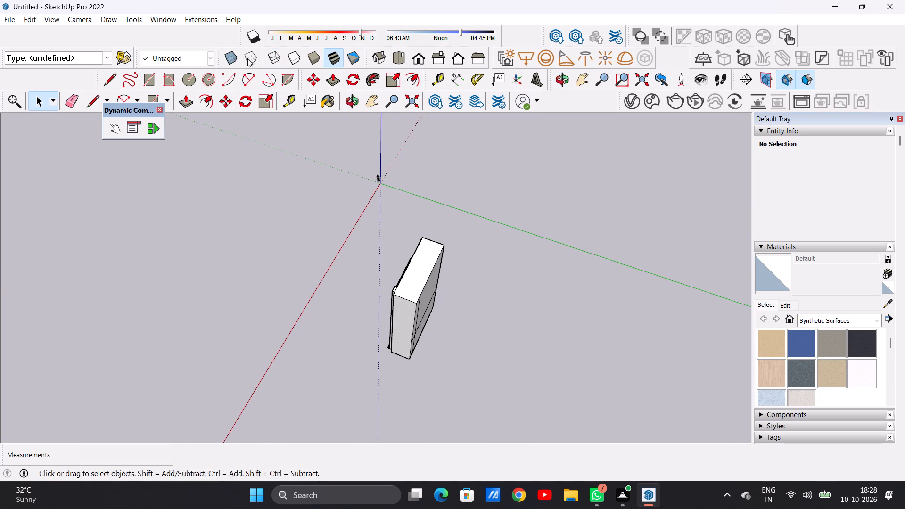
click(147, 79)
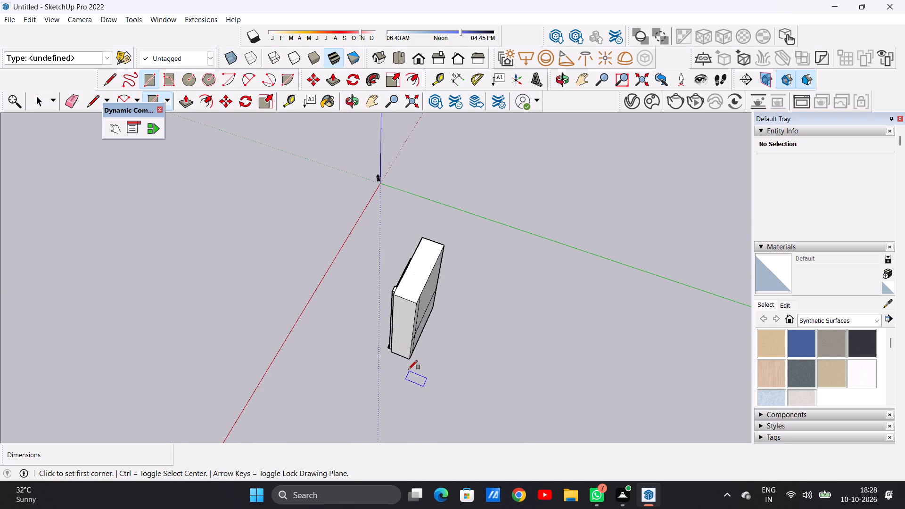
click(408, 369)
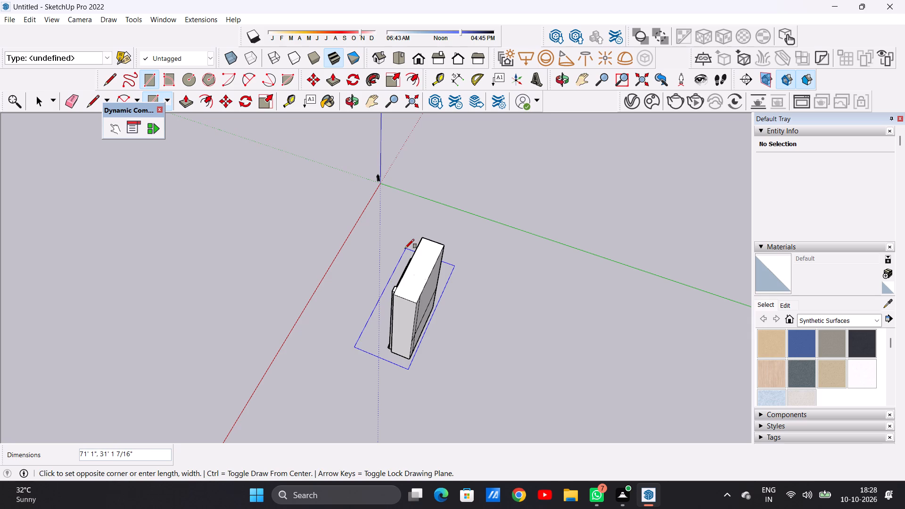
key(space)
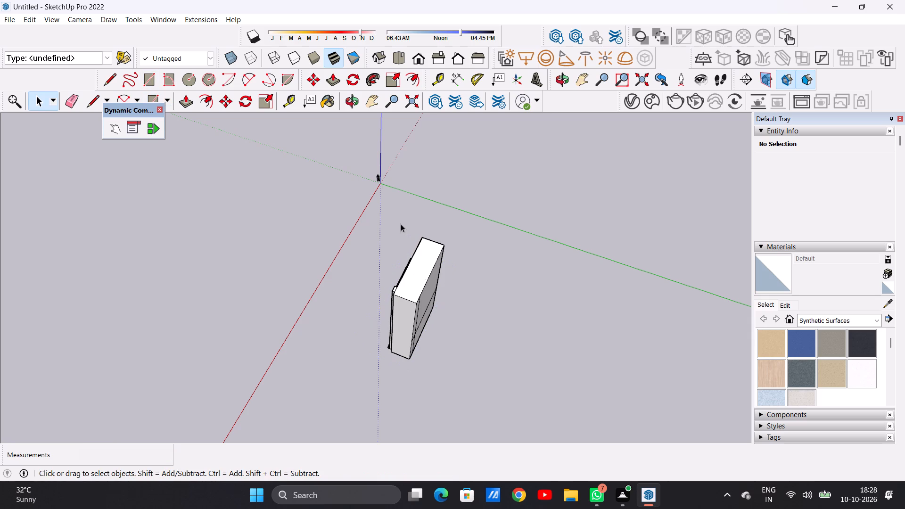
Draw a ground rectangle about 49' by 33' 5" around the building's footprint.
key(r)
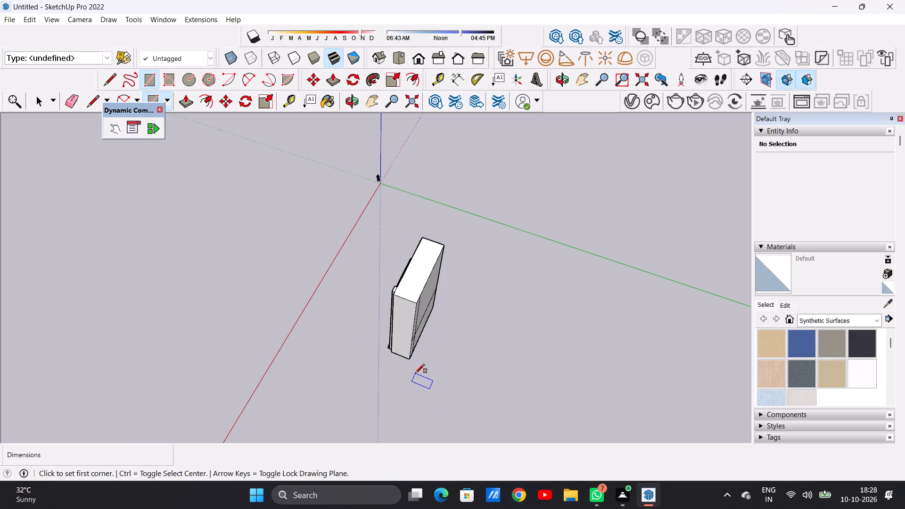
click(415, 376)
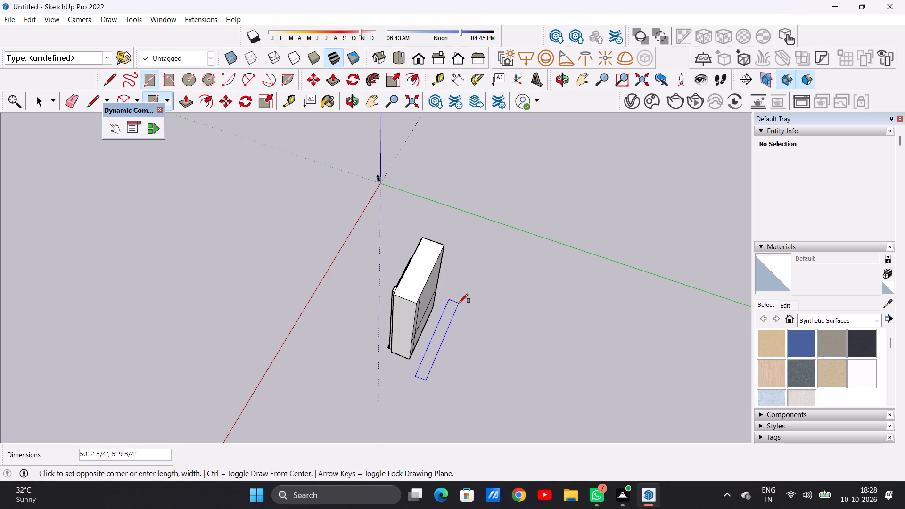
click(452, 296)
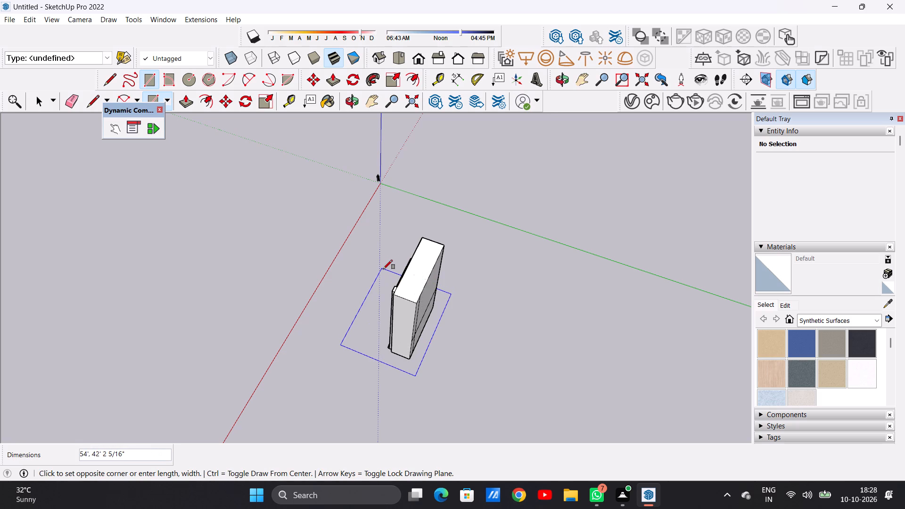
click(393, 280)
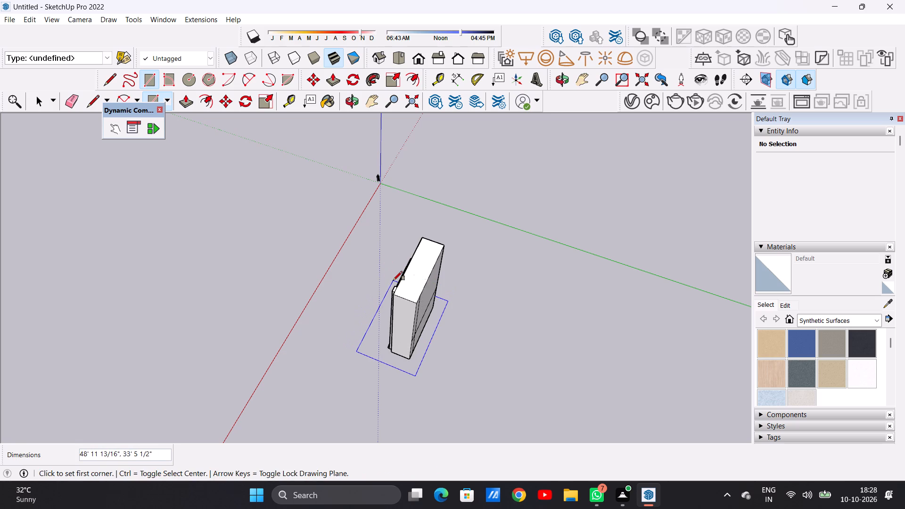
key(space)
Examine the underside of the ground rectangle where it meets the building's footprint.
middle_drag(388, 393, 477, 320)
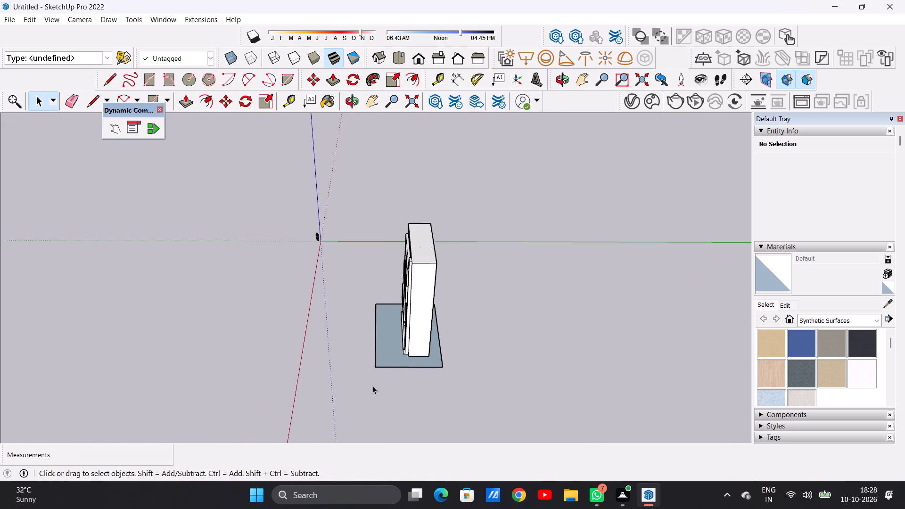
middle_drag(375, 386, 444, 298)
middle_drag(425, 374, 420, 304)
middle_drag(421, 362, 429, 298)
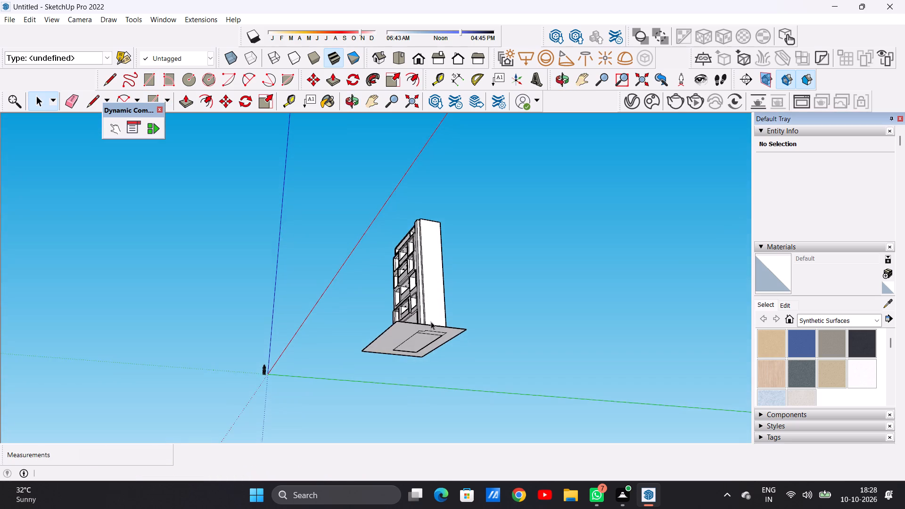
middle_drag(432, 347, 438, 287)
scroll(430, 304, up, 14)
middle_drag(452, 367, 480, 388)
scroll(484, 394, up, 18)
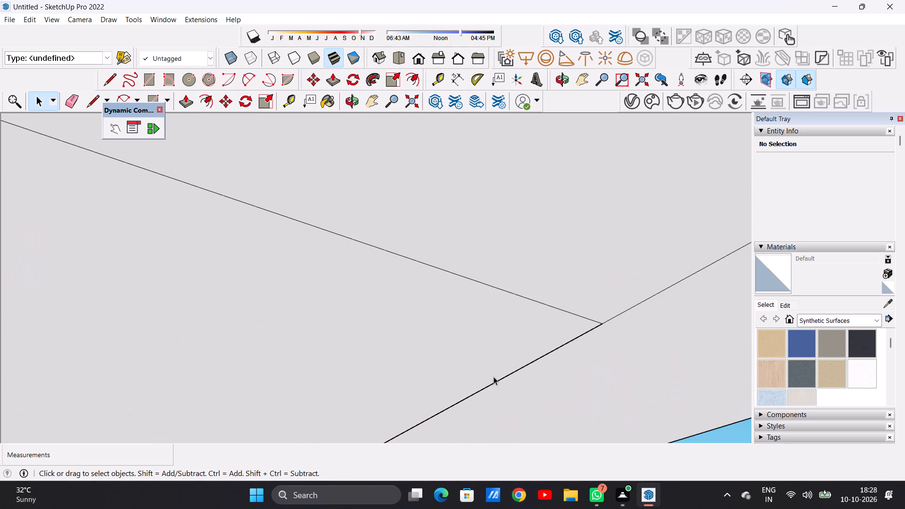
scroll(505, 375, down, 20)
scroll(505, 375, down, 20)
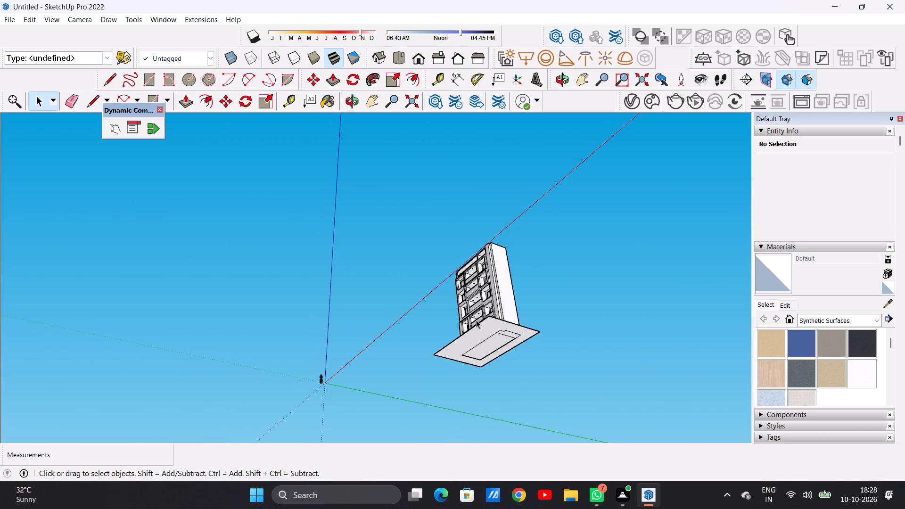
Examine how far the ground rectangle extends around the building from the front and the side.
middle_drag(476, 320, 578, 409)
middle_drag(318, 328, 407, 443)
scroll(407, 427, up, 16)
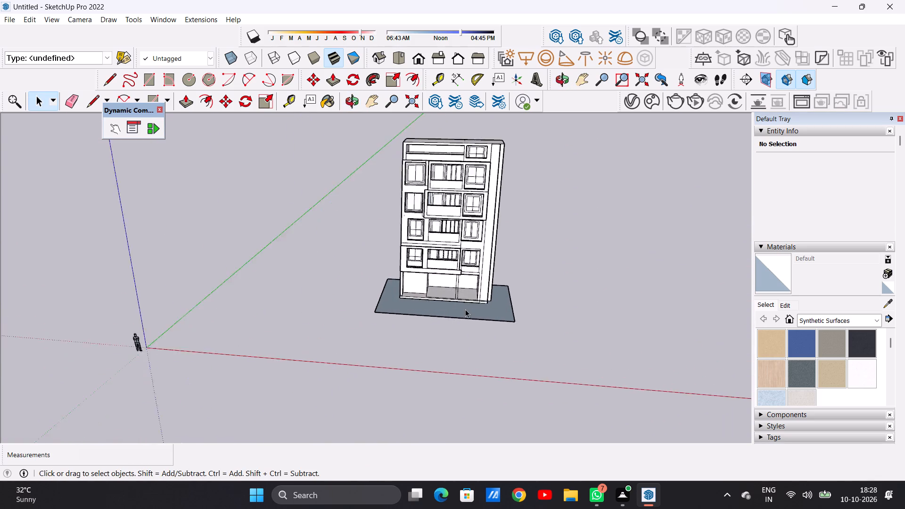
scroll(465, 309, up, 4)
middle_drag(432, 296, 428, 346)
scroll(428, 346, up, 1)
scroll(413, 318, down, 9)
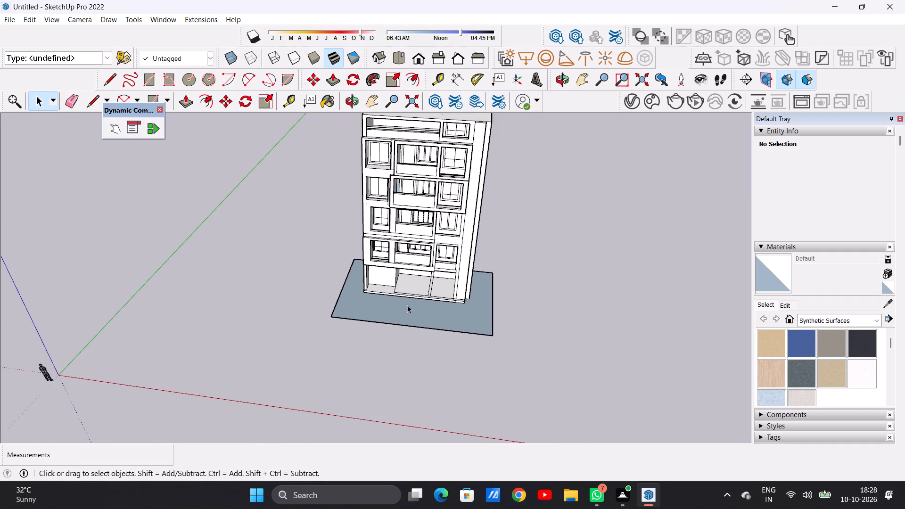
middle_drag(474, 320, 568, 335)
middle_drag(329, 328, 509, 317)
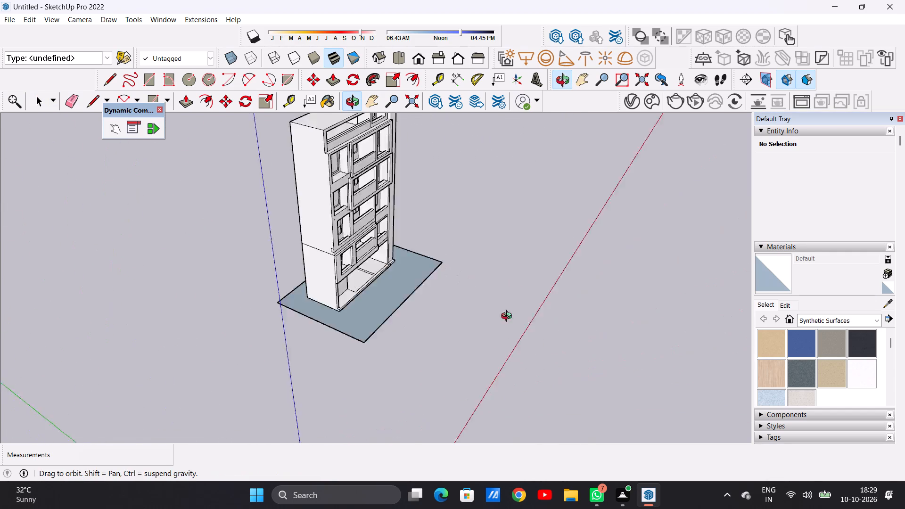
middle_drag(509, 317, 265, 360)
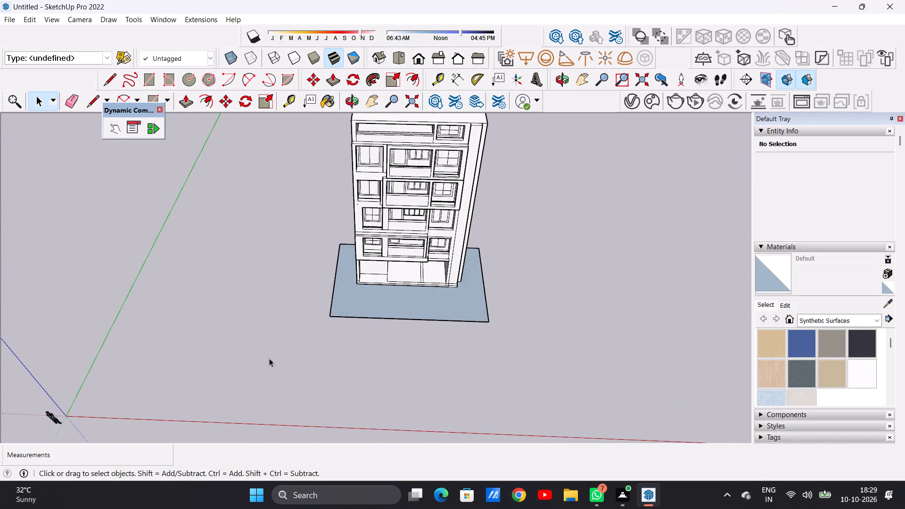
Examine the front base edge against the ground rectangle up close, from underneath and at ground level.
middle_drag(353, 333, 357, 283)
scroll(365, 290, up, 11)
scroll(361, 316, down, 1)
scroll(360, 315, up, 4)
middle_drag(334, 323, 333, 237)
scroll(362, 302, up, 16)
middle_drag(323, 344, 312, 280)
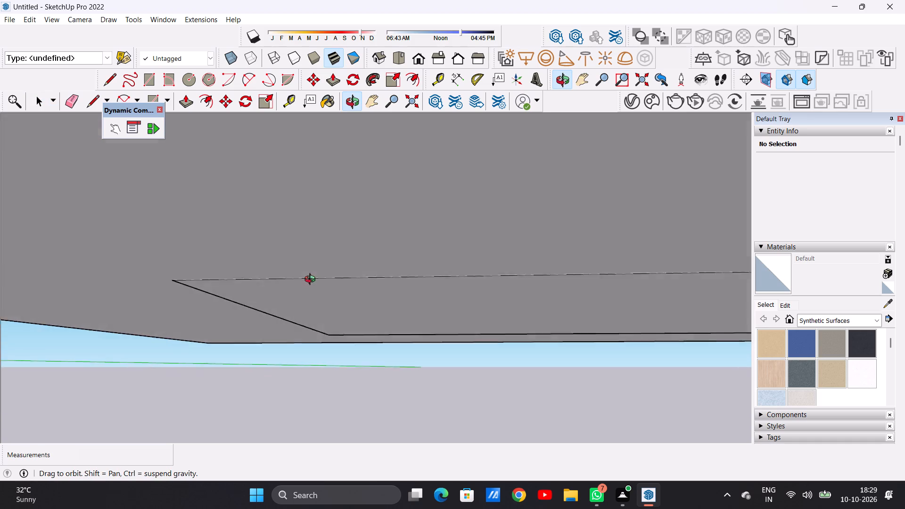
middle_drag(312, 280, 309, 276)
scroll(254, 301, up, 11)
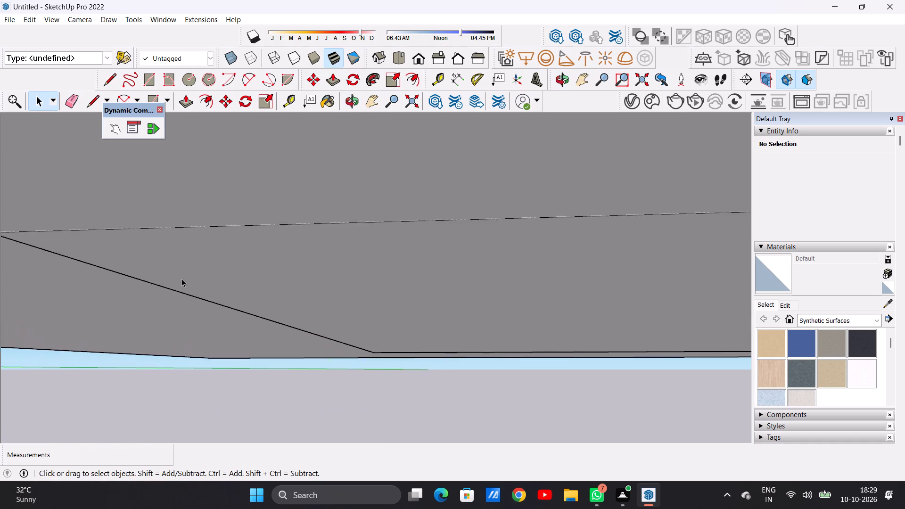
scroll(181, 279, up, 17)
scroll(176, 319, down, 12)
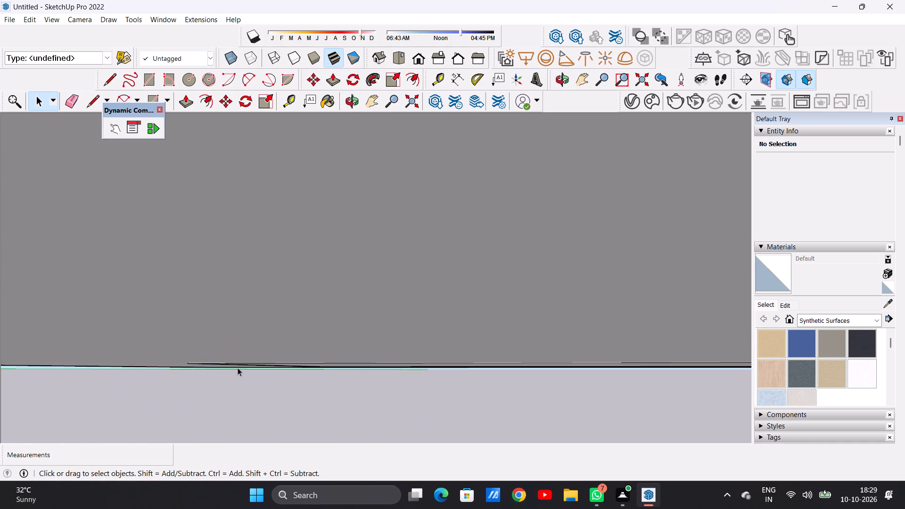
scroll(238, 368, down, 20)
scroll(238, 368, down, 20)
scroll(238, 368, down, 3)
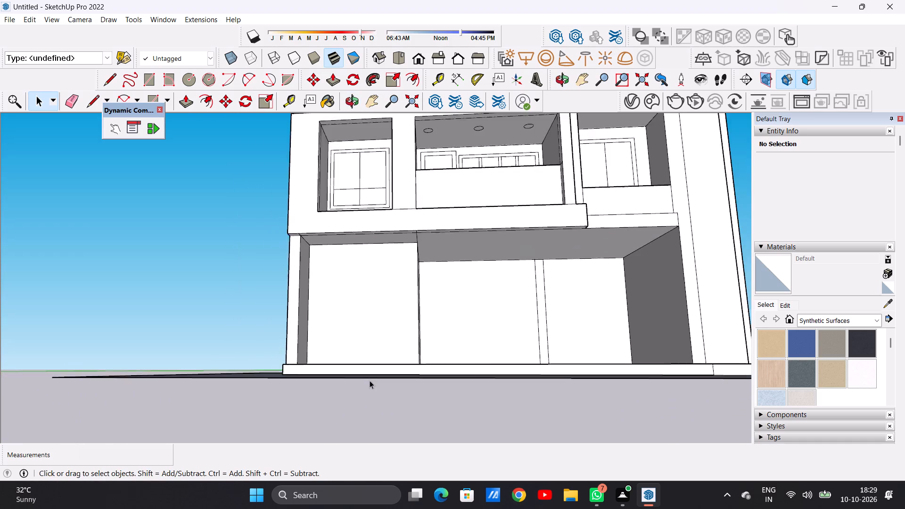
scroll(370, 380, down, 17)
scroll(349, 375, down, 4)
Offset the ground rectangle's outline inward by about 2' 2" to form a border strip.
middle_drag(406, 322, 414, 420)
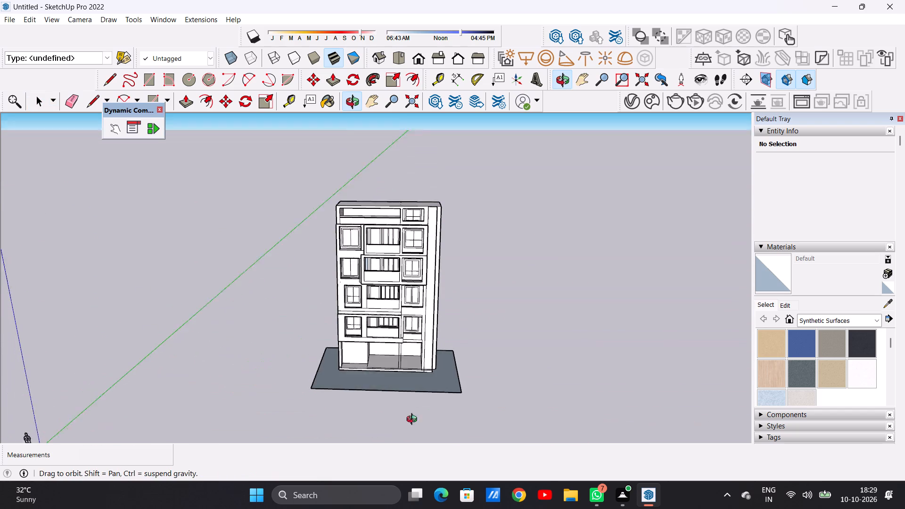
middle_drag(414, 420, 415, 433)
middle_drag(420, 379, 428, 414)
scroll(440, 384, up, 7)
middle_drag(437, 361, 427, 385)
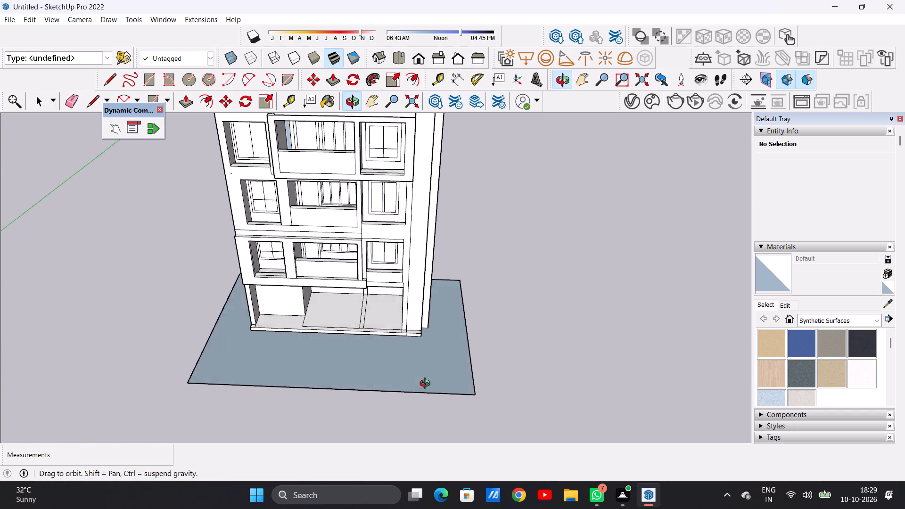
middle_drag(427, 385, 425, 388)
scroll(425, 388, up, 1)
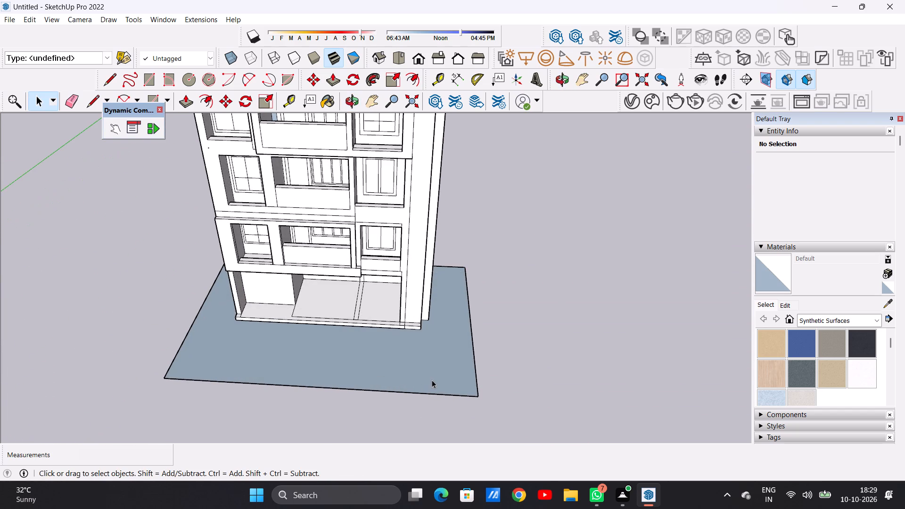
key(o)
key(f)
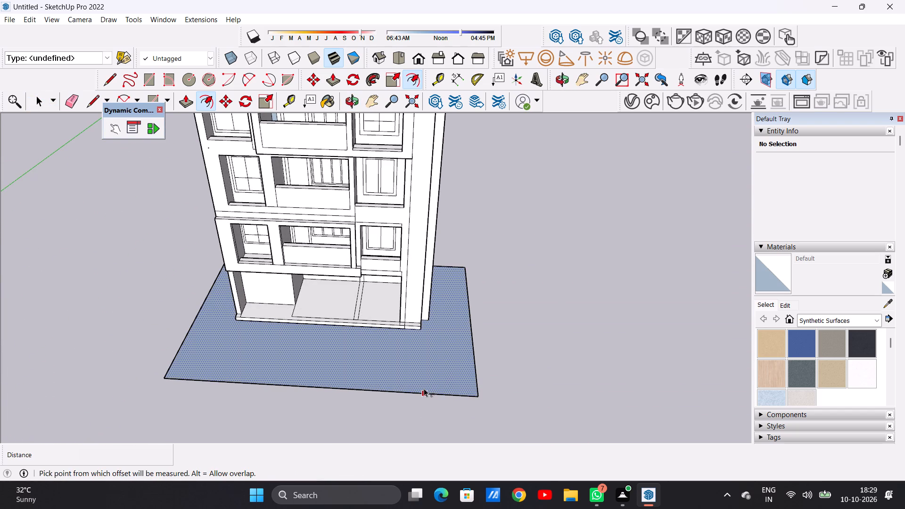
click(424, 388)
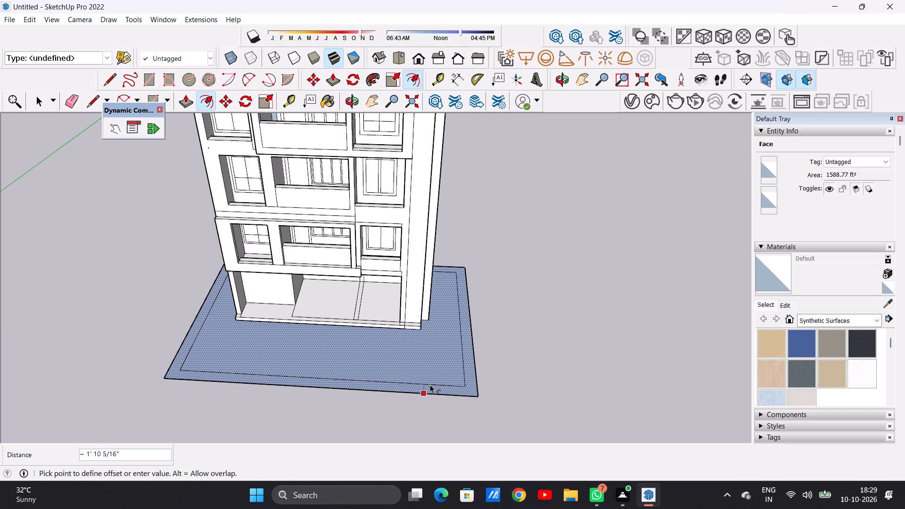
click(432, 383)
key(space)
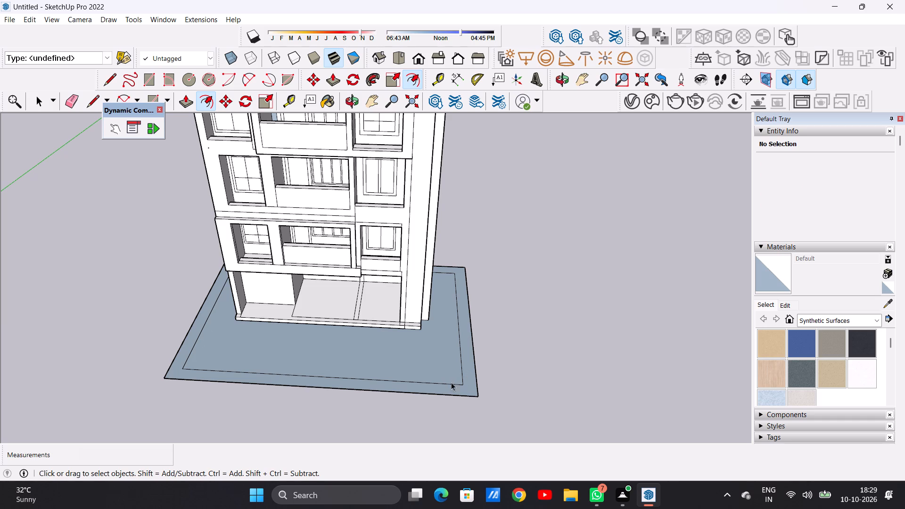
Draw a line about 2' 2" long from the inner outline's front-right corner straight out to the ground's side edge.
scroll(434, 352, down, 4)
scroll(424, 385, up, 6)
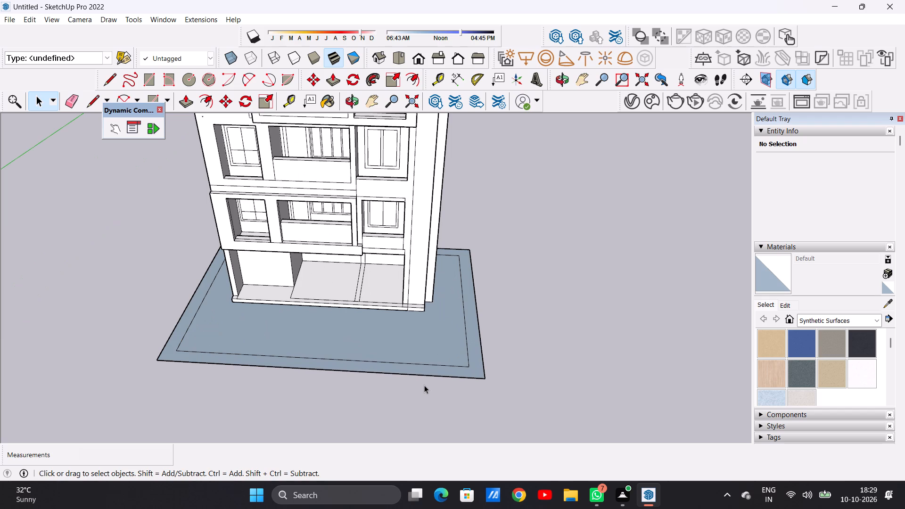
scroll(465, 371, up, 12)
key(l)
scroll(485, 364, up, 5)
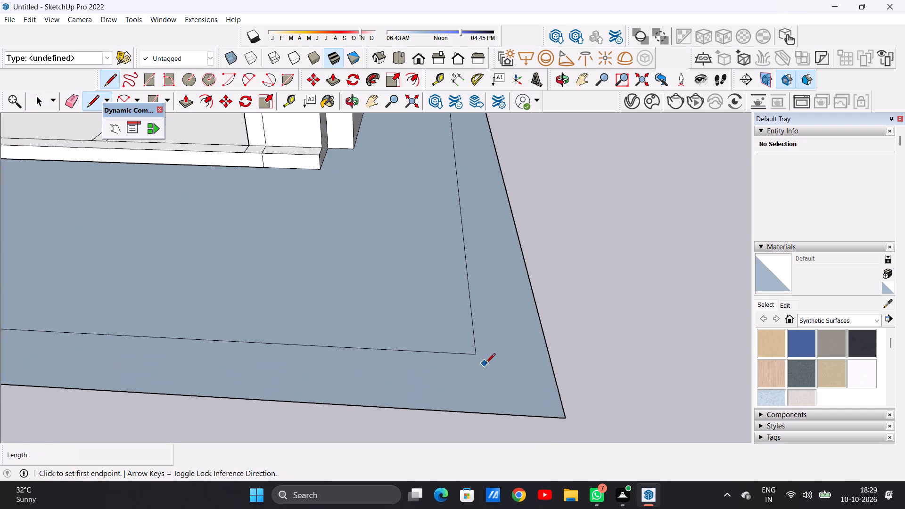
scroll(485, 364, up, 1)
click(475, 351)
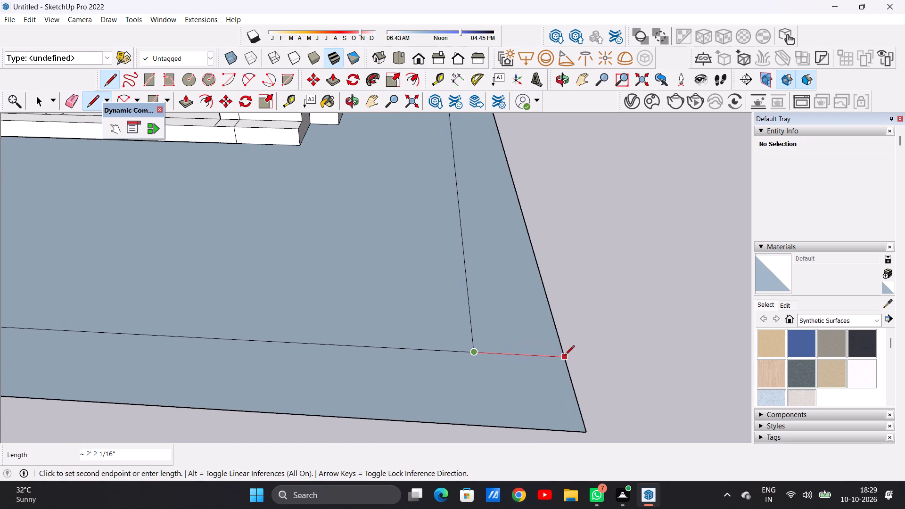
click(564, 358)
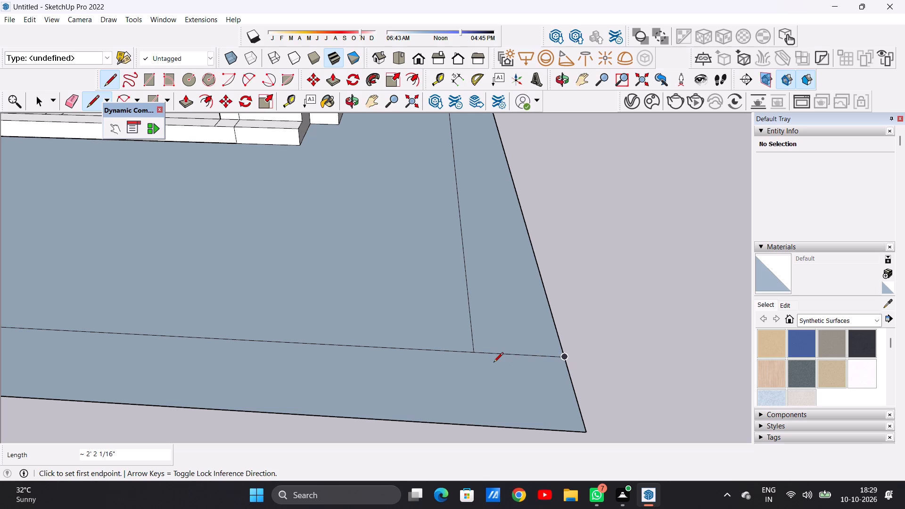
Draw a matching line about 2' 2" long from the inner outline's front-left corner out to the opposite side edge.
scroll(501, 372, down, 19)
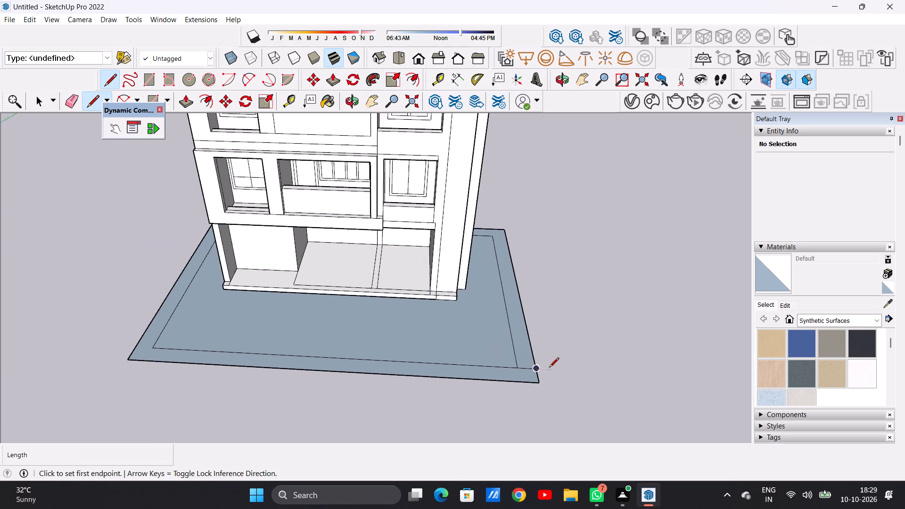
scroll(549, 368, down, 1)
scroll(205, 349, up, 7)
scroll(149, 350, up, 7)
scroll(143, 353, down, 1)
scroll(143, 353, up, 3)
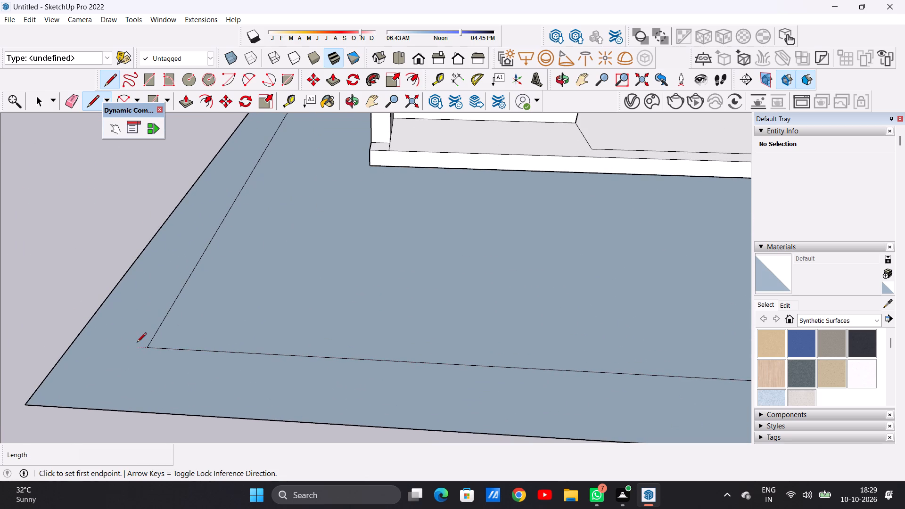
click(146, 346)
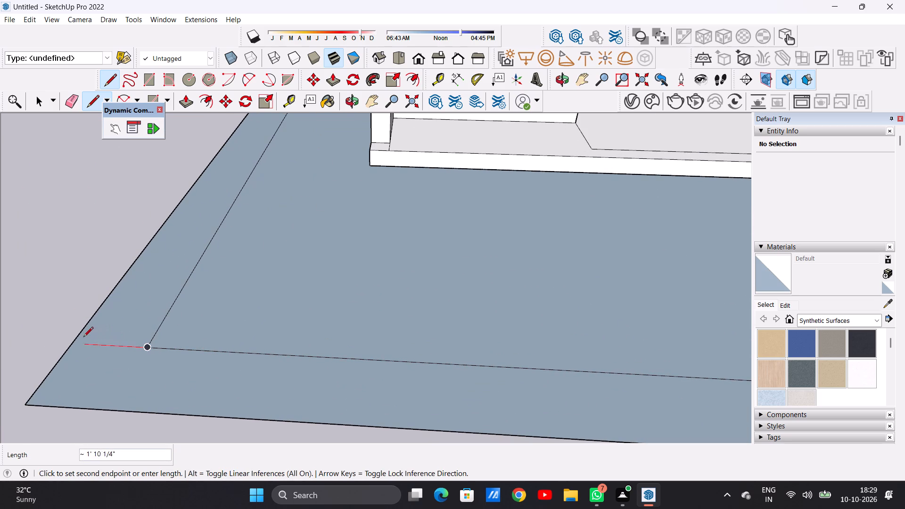
click(72, 341)
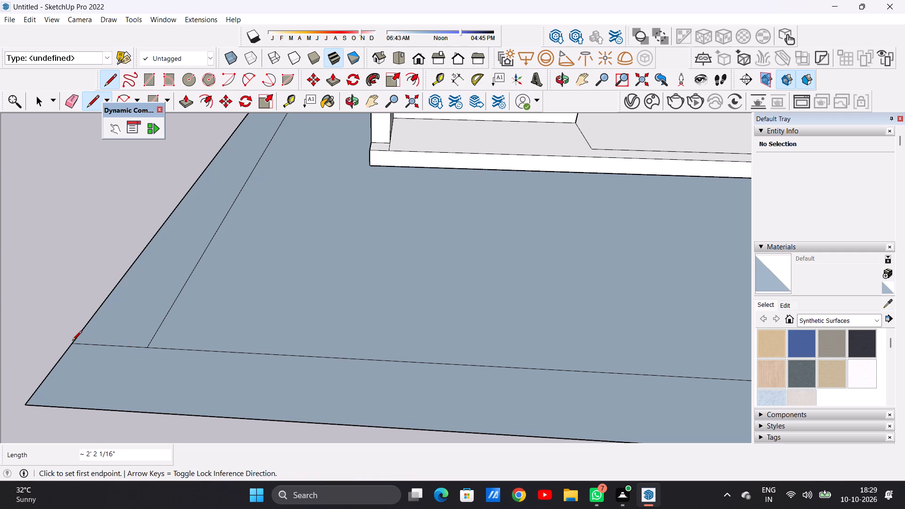
key(space)
Examine the whole building and its bordered ground plane from the front, from above and near ground level.
scroll(450, 361, down, 12)
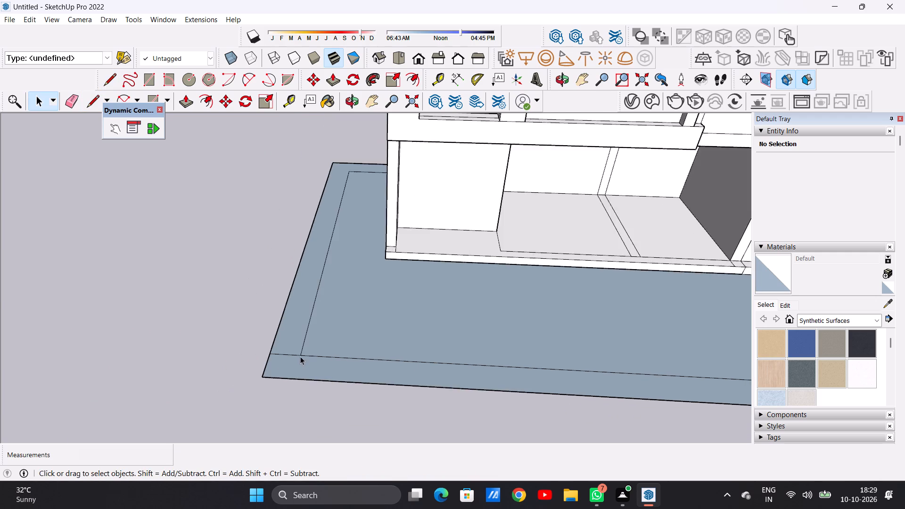
scroll(300, 356, down, 16)
scroll(301, 340, up, 1)
scroll(301, 340, down, 2)
scroll(427, 352, up, 1)
scroll(427, 351, down, 1)
scroll(428, 349, up, 4)
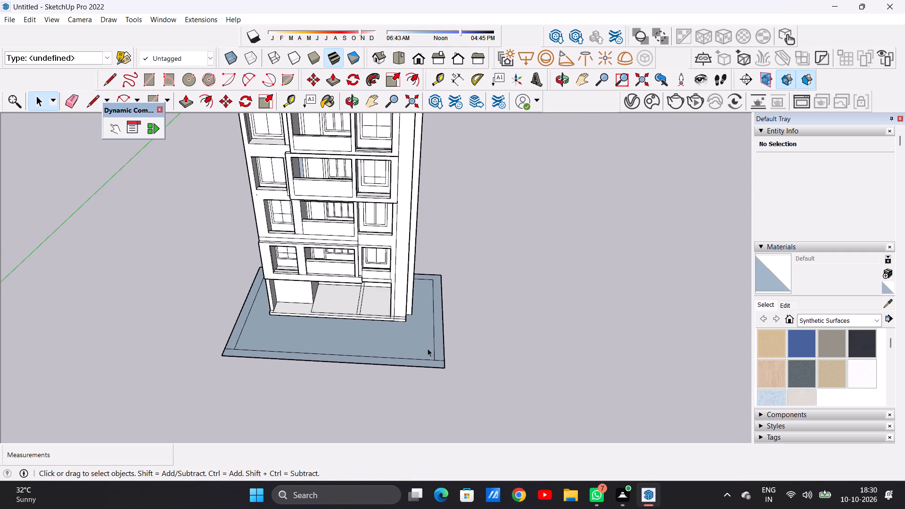
middle_drag(432, 328, 412, 264)
scroll(376, 333, down, 11)
middle_drag(360, 328, 378, 280)
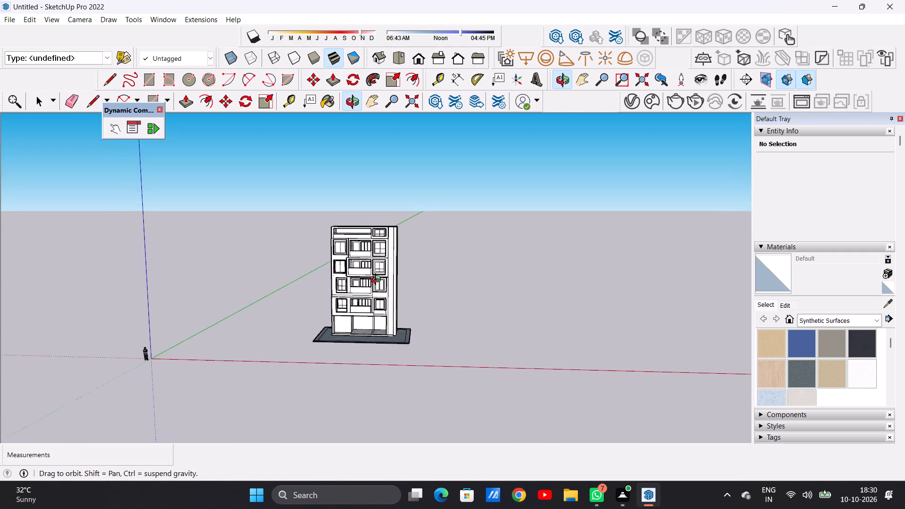
middle_drag(378, 280, 394, 272)
scroll(358, 314, up, 6)
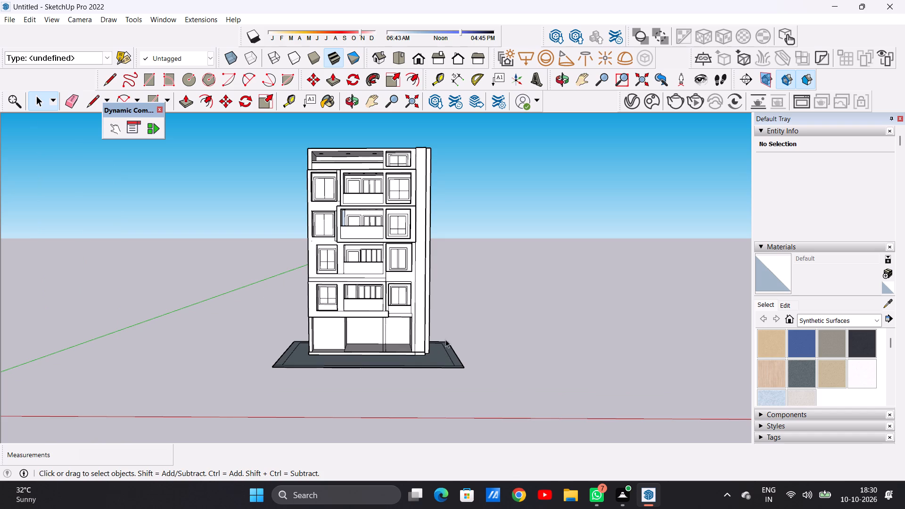
middle_drag(440, 340, 437, 389)
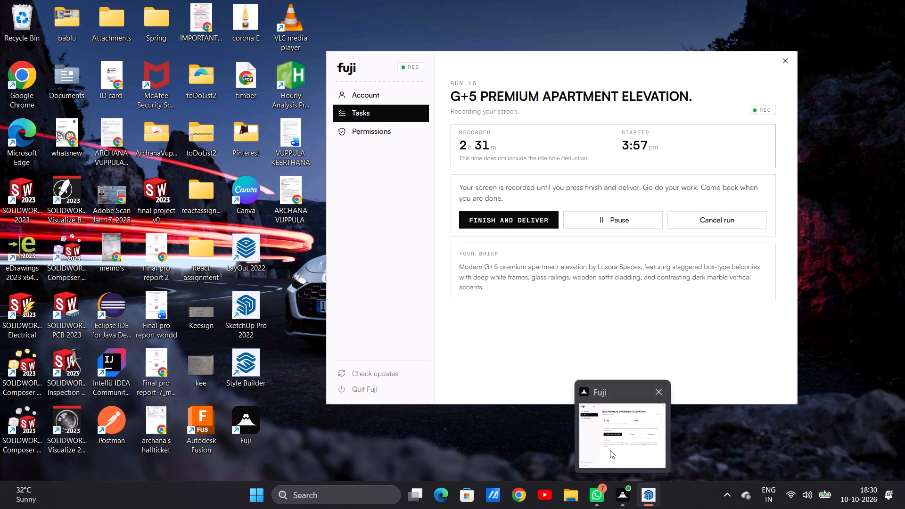
Switch to SketchUp and examine the building and its bordered ground plane from above, both sides and the rear.
click(626, 438)
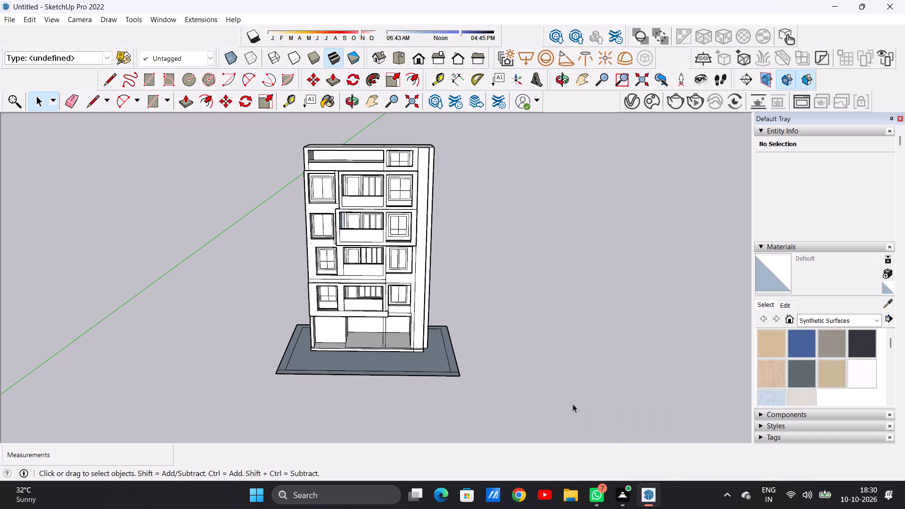
scroll(505, 328, down, 3)
middle_drag(529, 340, 339, 420)
middle_click(341, 420)
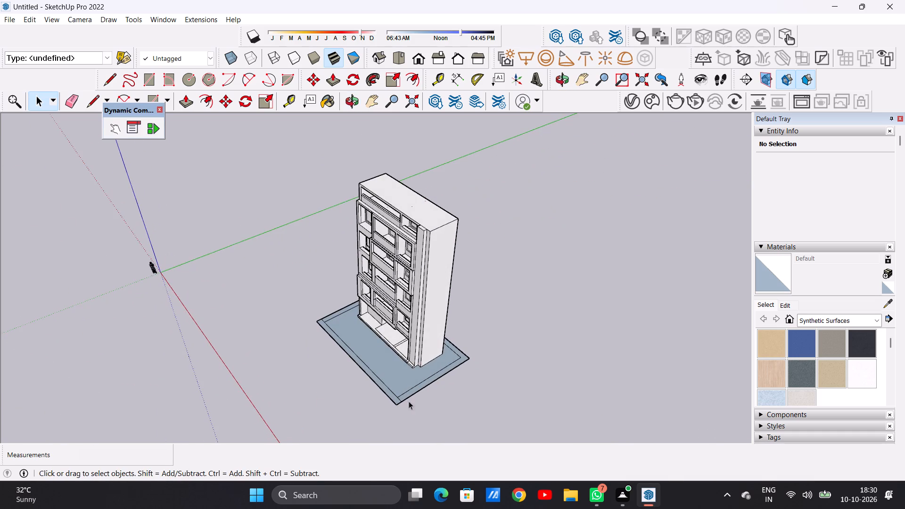
scroll(445, 378, up, 7)
middle_drag(436, 370, 438, 419)
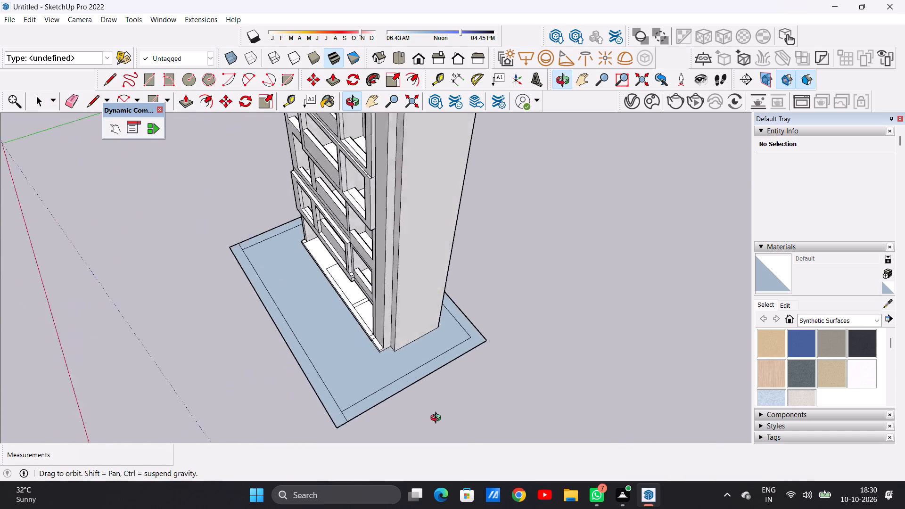
middle_drag(438, 419, 457, 418)
scroll(451, 353, down, 13)
middle_drag(366, 349, 471, 359)
scroll(432, 344, up, 7)
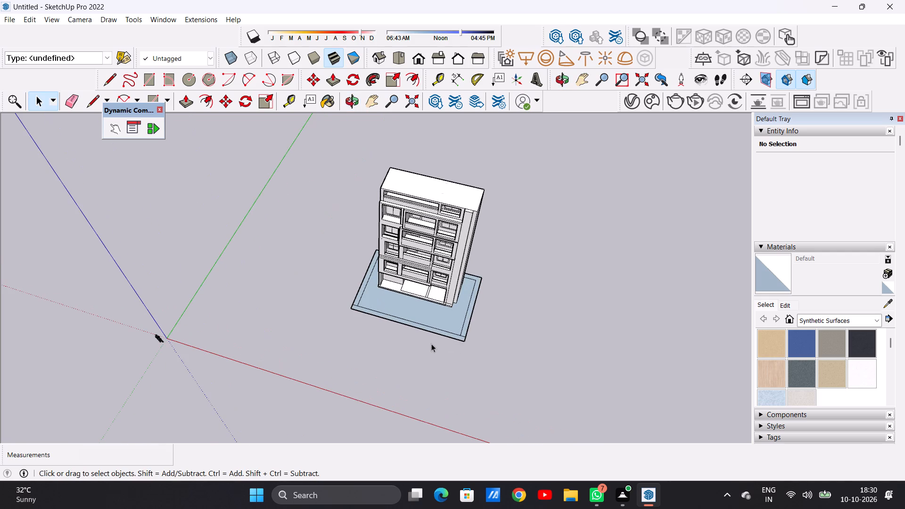
scroll(413, 312, up, 5)
middle_drag(359, 244, 550, 247)
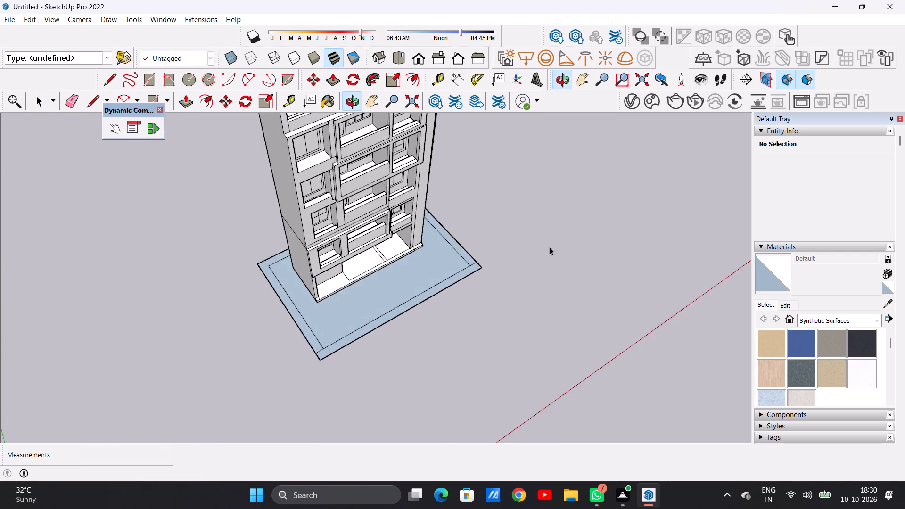
scroll(253, 306, up, 1)
middle_drag(253, 306, 507, 254)
scroll(264, 339, up, 5)
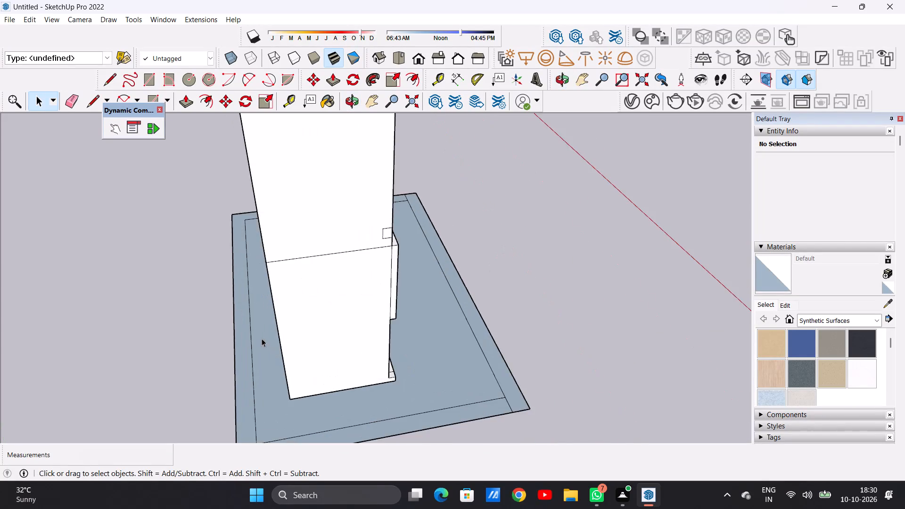
middle_drag(269, 337, 368, 322)
scroll(368, 323, up, 1)
scroll(361, 343, down, 12)
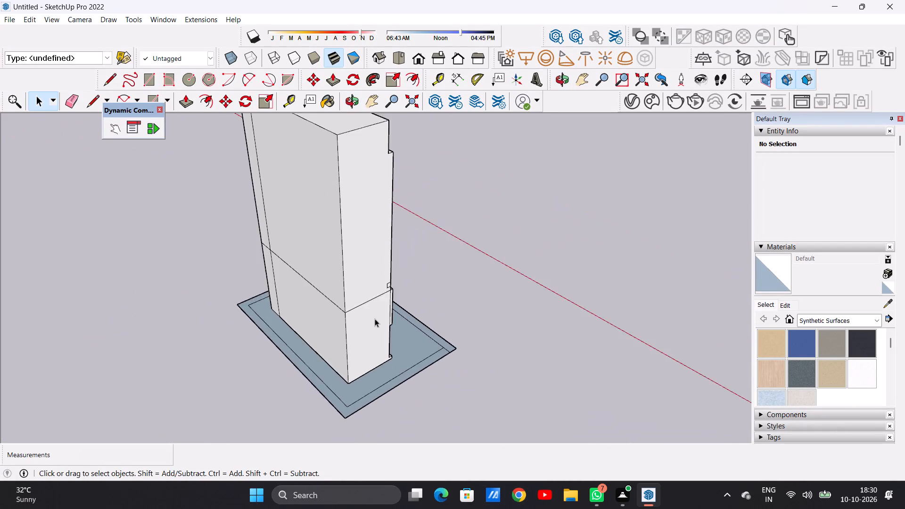
scroll(375, 319, down, 3)
middle_drag(324, 323, 481, 238)
middle_drag(283, 349, 500, 288)
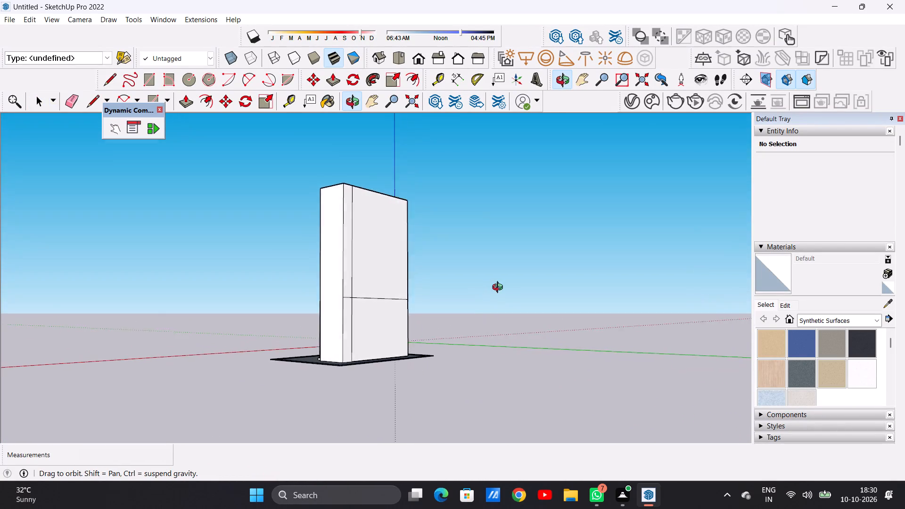
middle_drag(500, 288, 269, 340)
scroll(310, 304, up, 6)
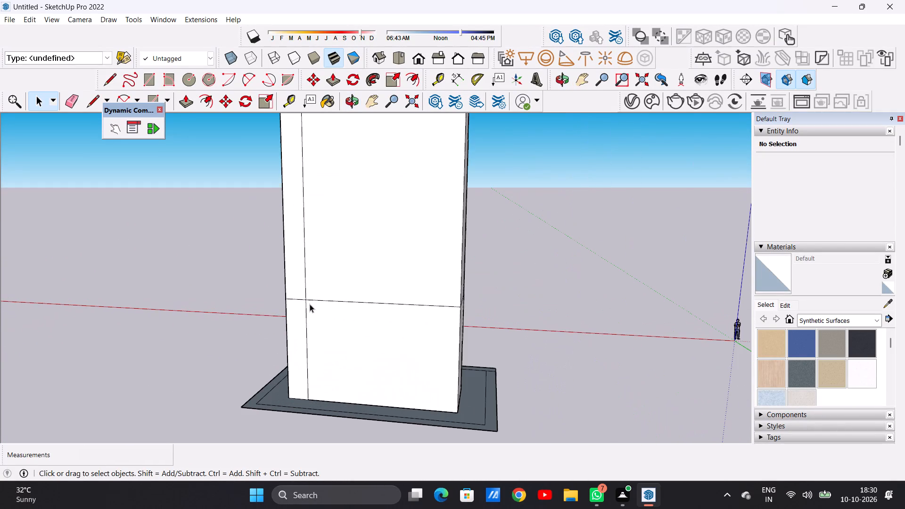
scroll(307, 306, down, 6)
middle_drag(309, 317, 185, 314)
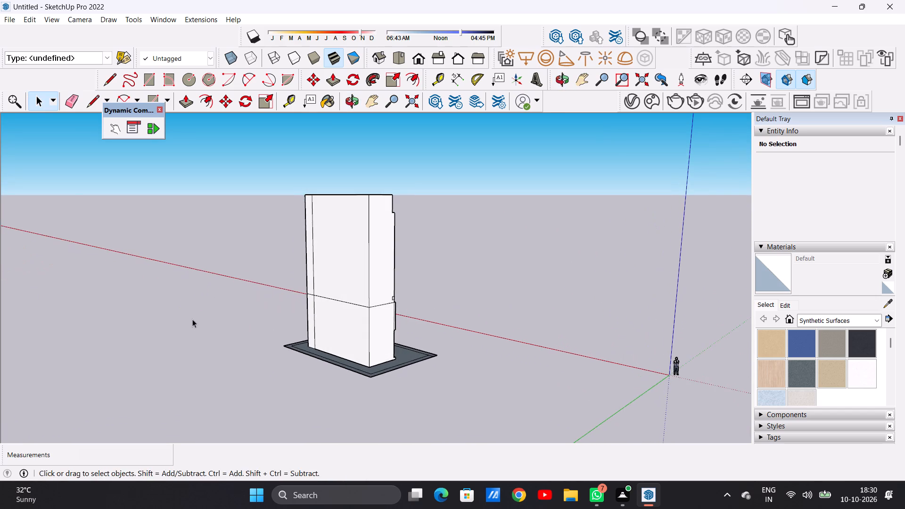
middle_drag(452, 327, 185, 347)
middle_drag(438, 341, 223, 319)
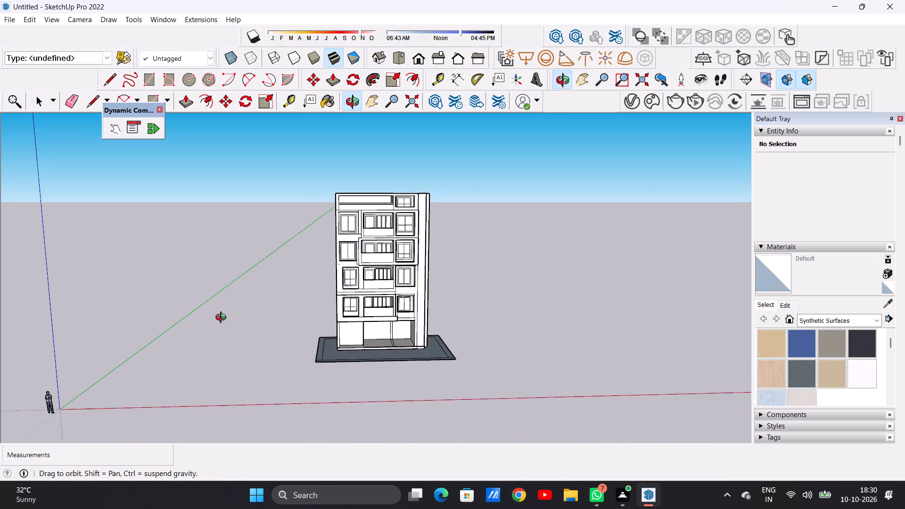
middle_drag(223, 319, 198, 320)
Examine the ground-floor openings, floor lines and front plinth up close.
scroll(384, 311, up, 7)
scroll(396, 353, up, 6)
middle_drag(395, 375, 364, 312)
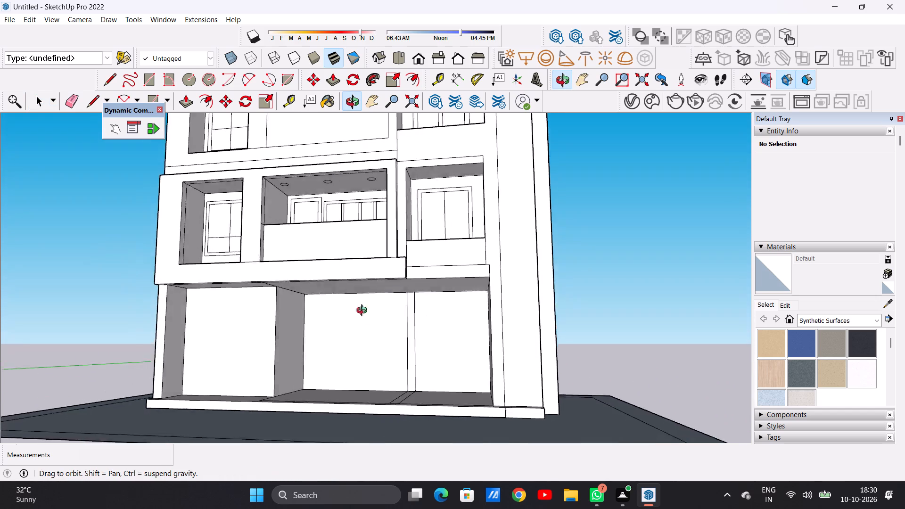
middle_drag(364, 312, 364, 415)
scroll(364, 415, up, 1)
scroll(389, 376, up, 6)
scroll(361, 372, down, 11)
middle_drag(300, 359, 375, 382)
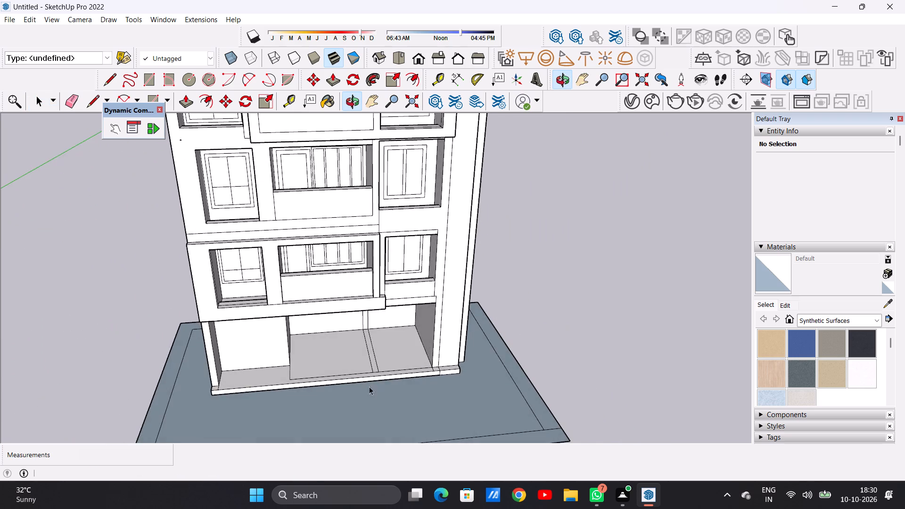
scroll(327, 374, up, 1)
scroll(303, 366, down, 1)
scroll(300, 366, up, 13)
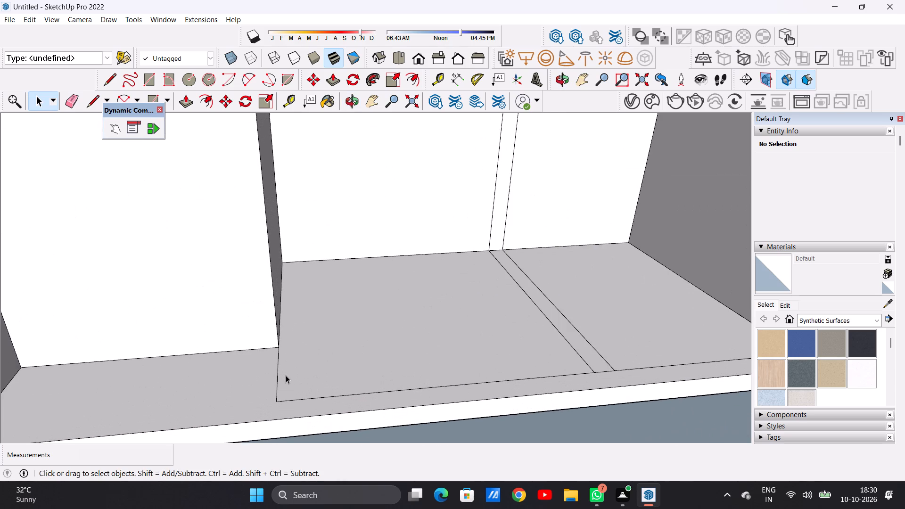
scroll(267, 372, down, 5)
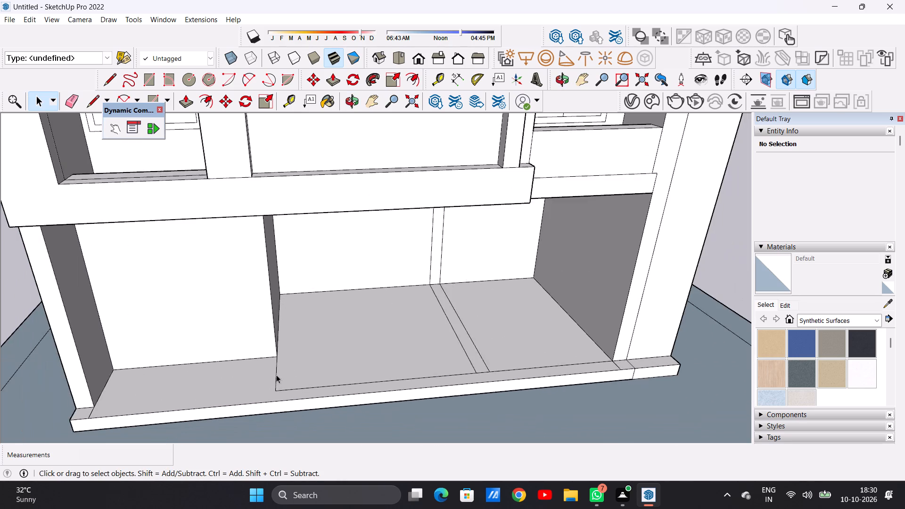
scroll(271, 363, down, 9)
scroll(283, 379, up, 7)
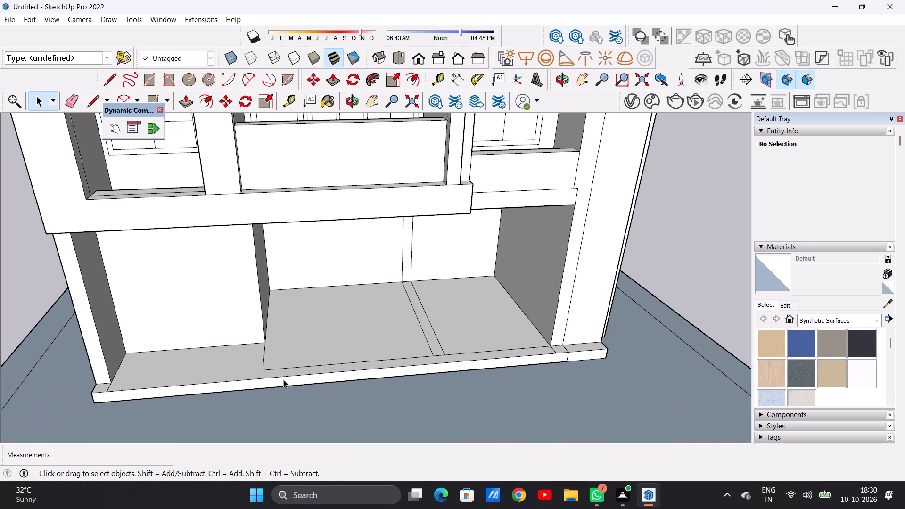
middle_drag(291, 374, 254, 387)
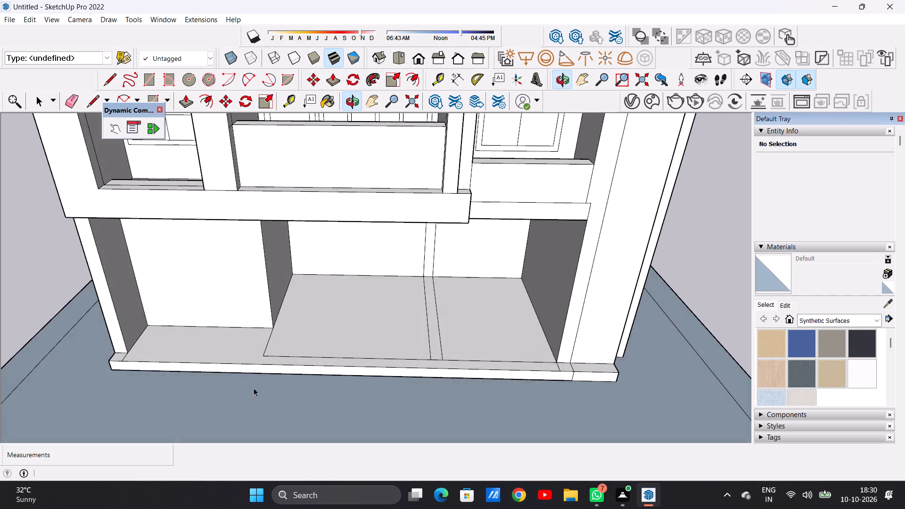
scroll(292, 354, up, 7)
scroll(298, 367, down, 10)
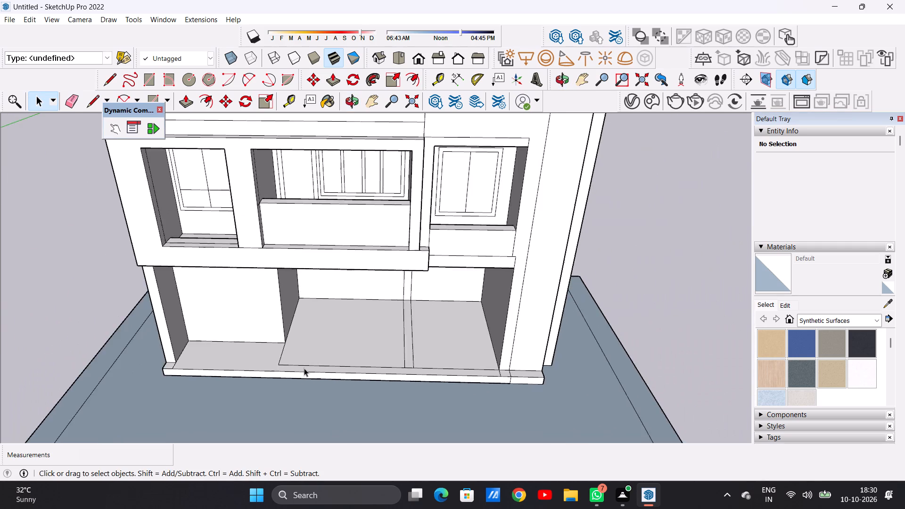
scroll(304, 368, down, 16)
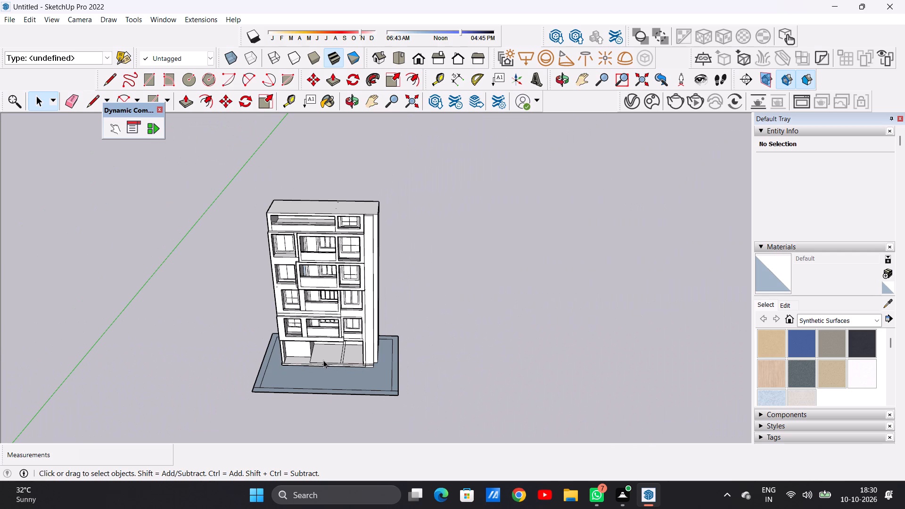
Examine the whole building again from the front, above, the sides and the rear.
middle_drag(327, 358, 326, 353)
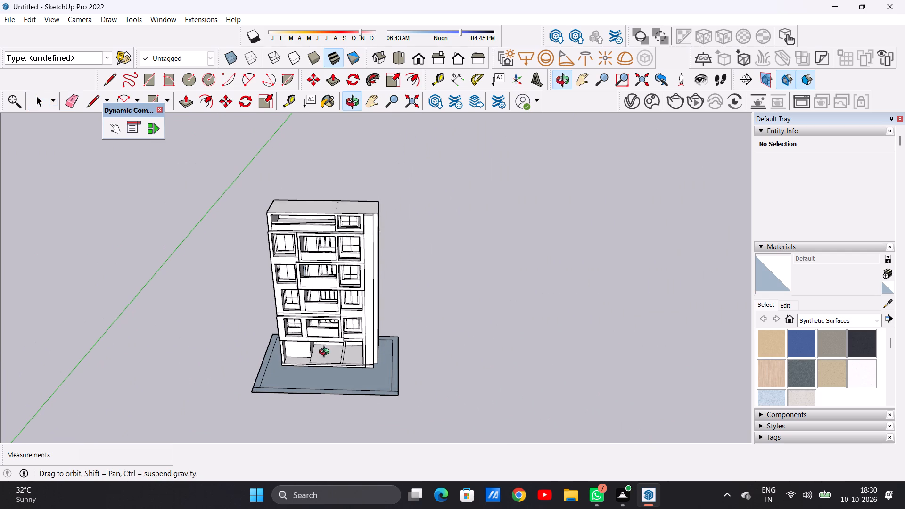
middle_drag(326, 353, 322, 314)
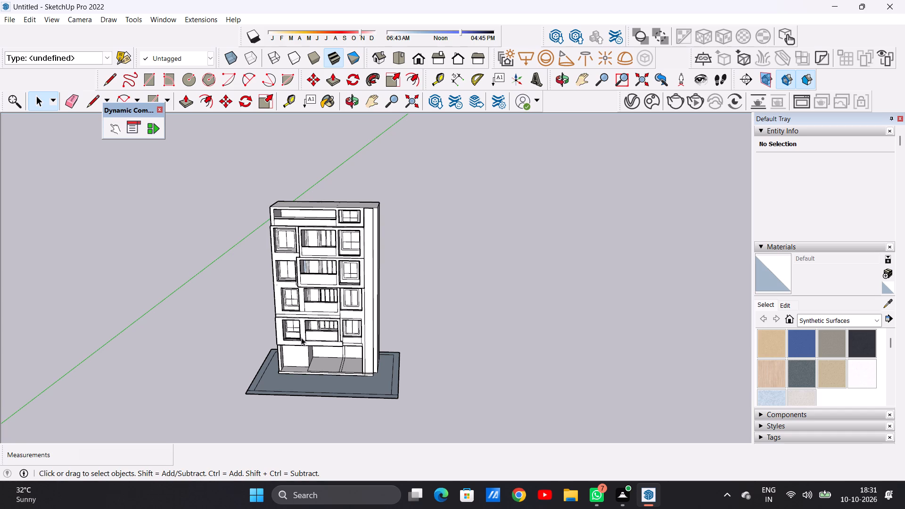
scroll(317, 330, up, 7)
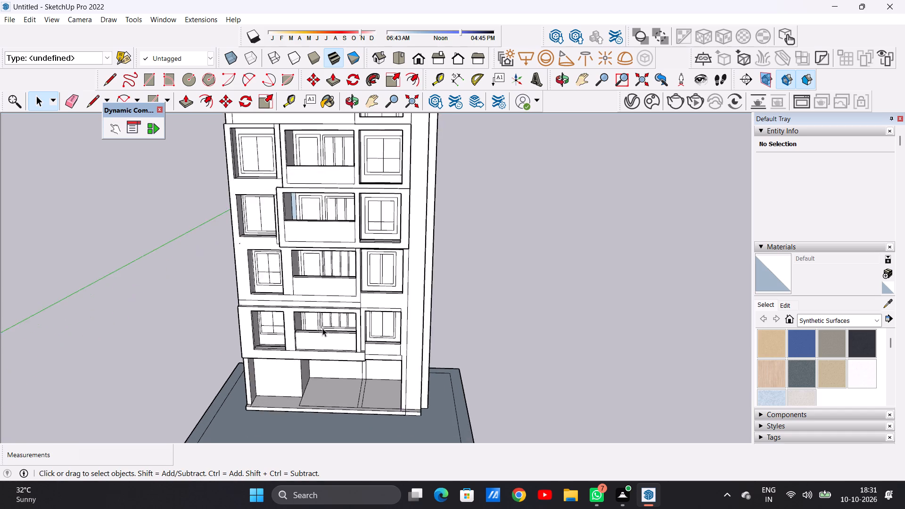
scroll(322, 328, up, 7)
scroll(334, 338, down, 18)
middle_drag(374, 336, 359, 391)
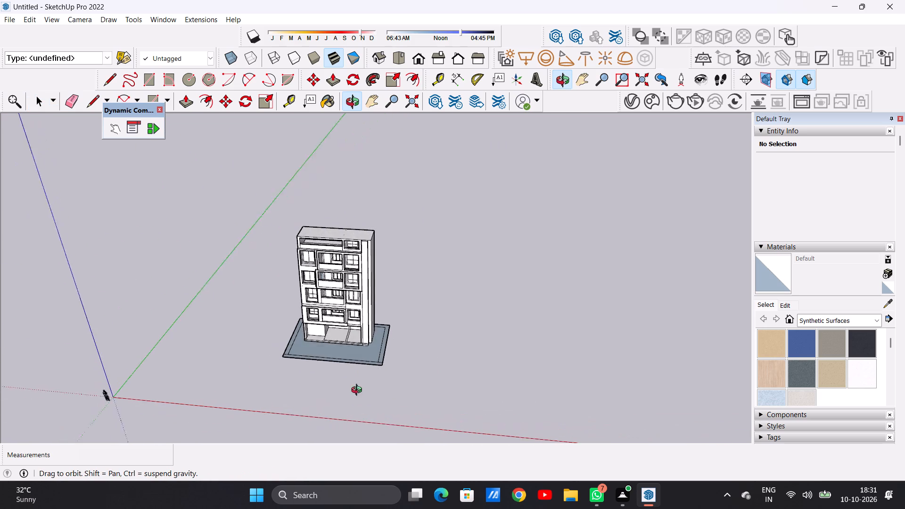
middle_drag(359, 391, 354, 431)
scroll(387, 342, up, 7)
middle_drag(356, 342, 490, 334)
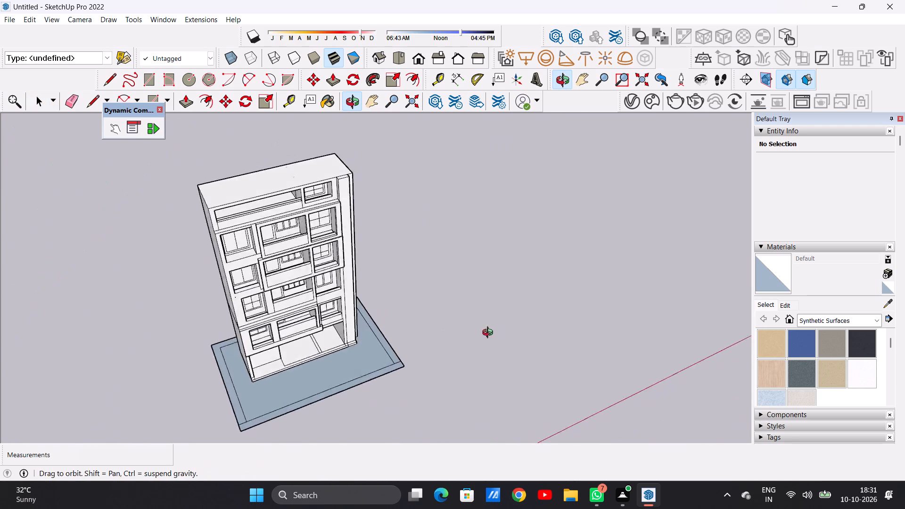
middle_drag(490, 334, 636, 304)
scroll(453, 312, down, 9)
middle_drag(296, 372, 479, 371)
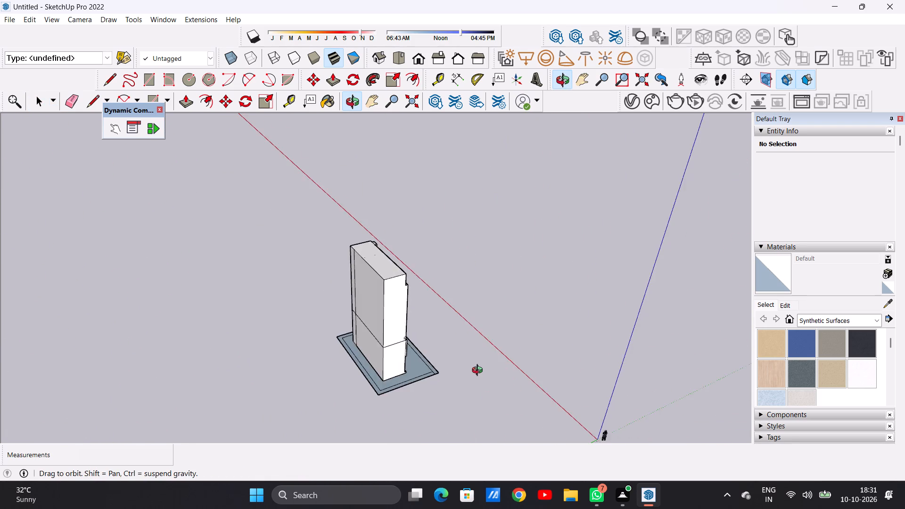
middle_drag(479, 371, 255, 382)
middle_drag(480, 376, 222, 352)
middle_drag(472, 375, 469, 374)
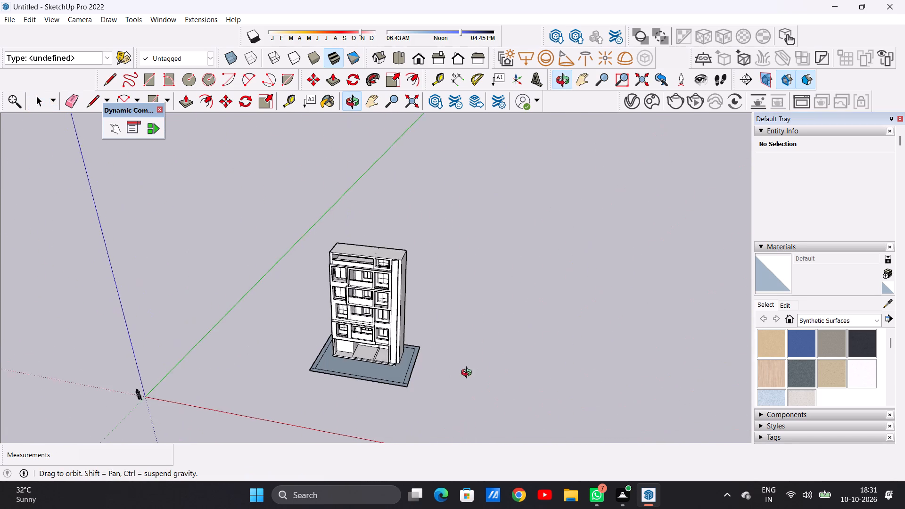
middle_drag(469, 374, 123, 317)
scroll(396, 336, up, 6)
middle_drag(389, 338, 154, 368)
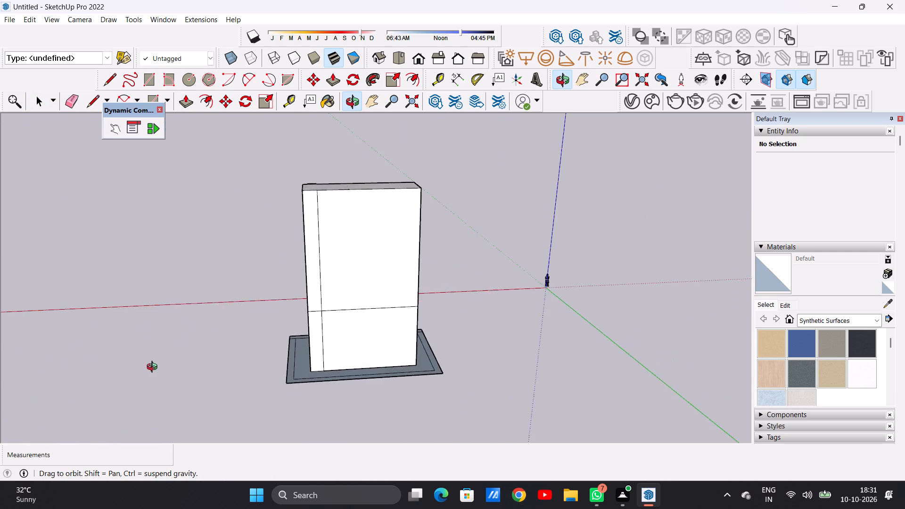
middle_drag(154, 368, 575, 381)
middle_drag(367, 427, 579, 370)
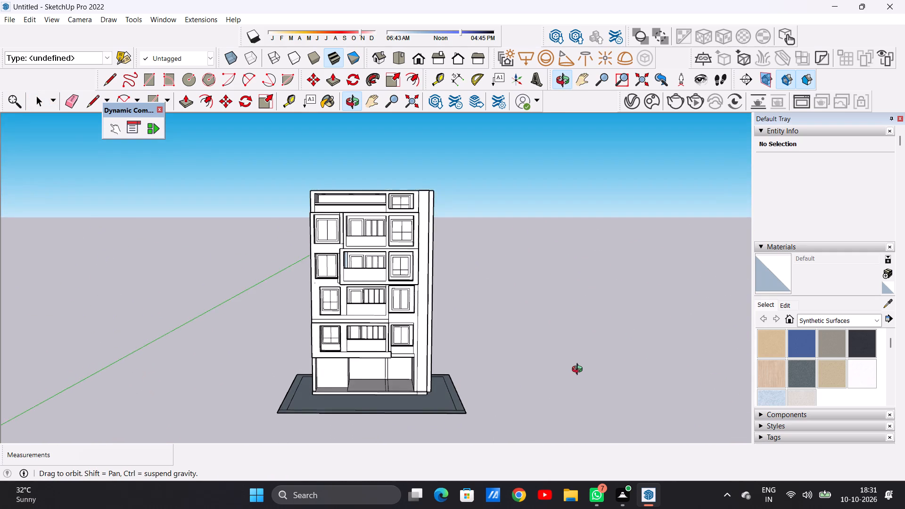
middle_drag(579, 370, 576, 372)
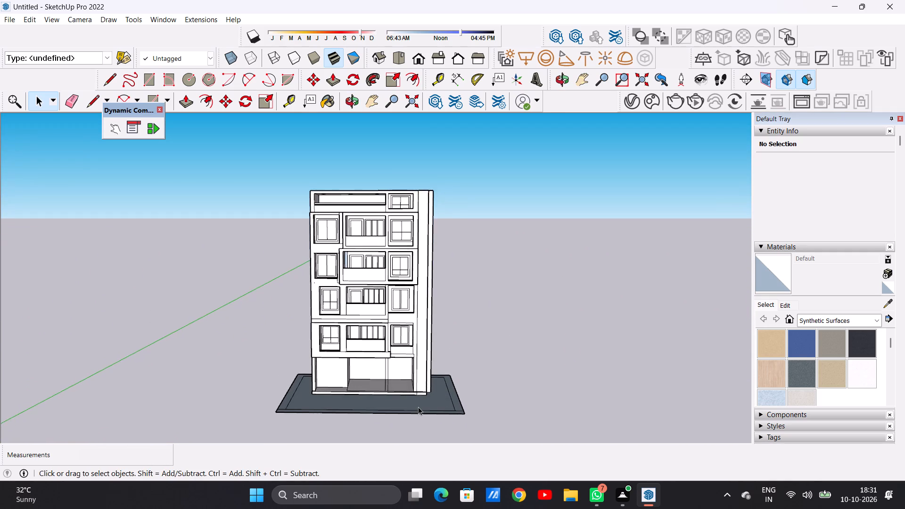
Draw a line across the side face at the plinth's right end, from the plinth's top inner corner back to the recessed wall edge.
scroll(418, 407, up, 14)
scroll(444, 372, down, 7)
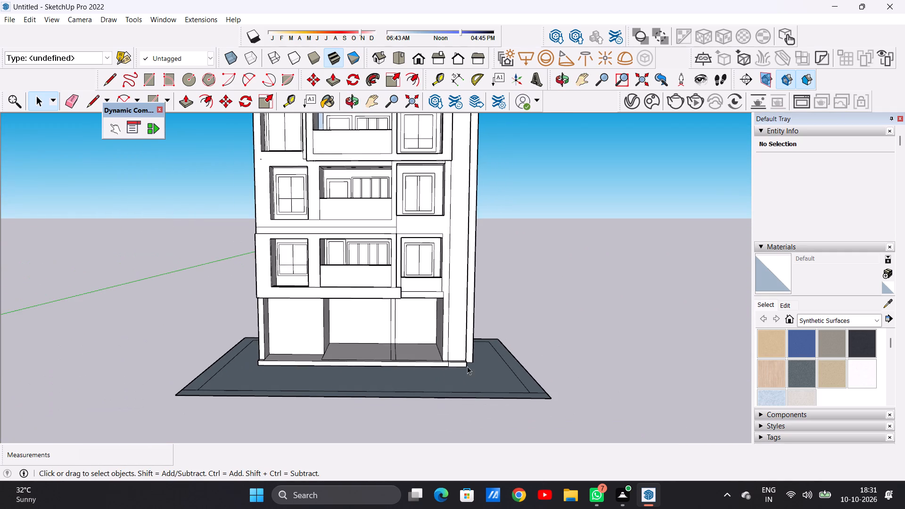
middle_drag(468, 367, 337, 403)
scroll(478, 375, up, 10)
scroll(429, 393, down, 1)
scroll(424, 394, up, 1)
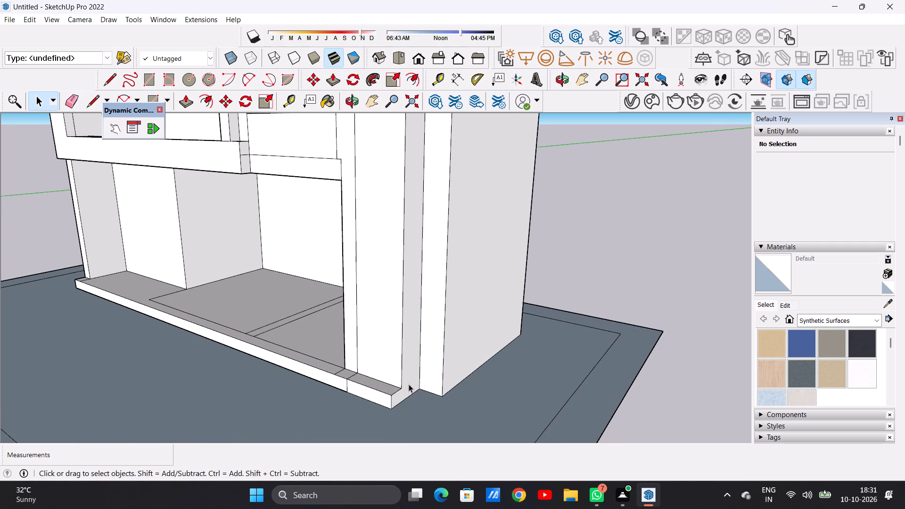
middle_click(409, 384)
scroll(397, 392, up, 9)
key(l)
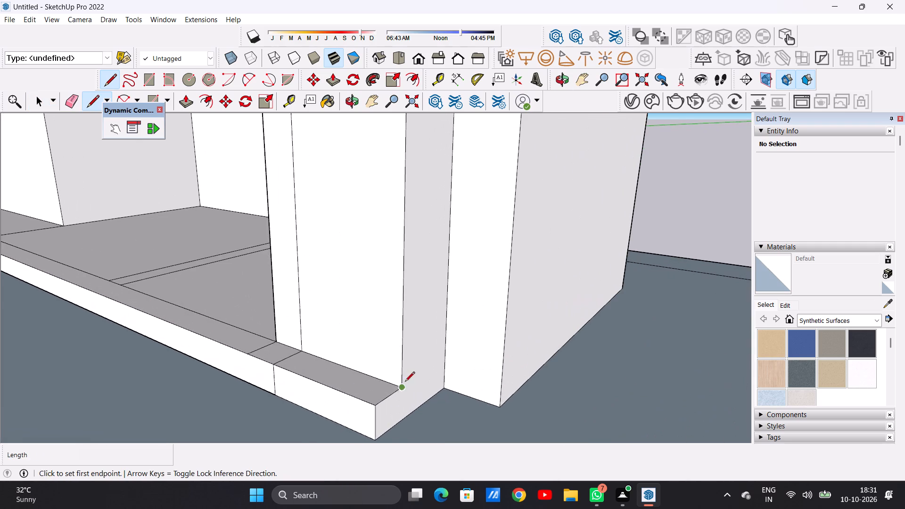
scroll(407, 378, up, 5)
click(402, 392)
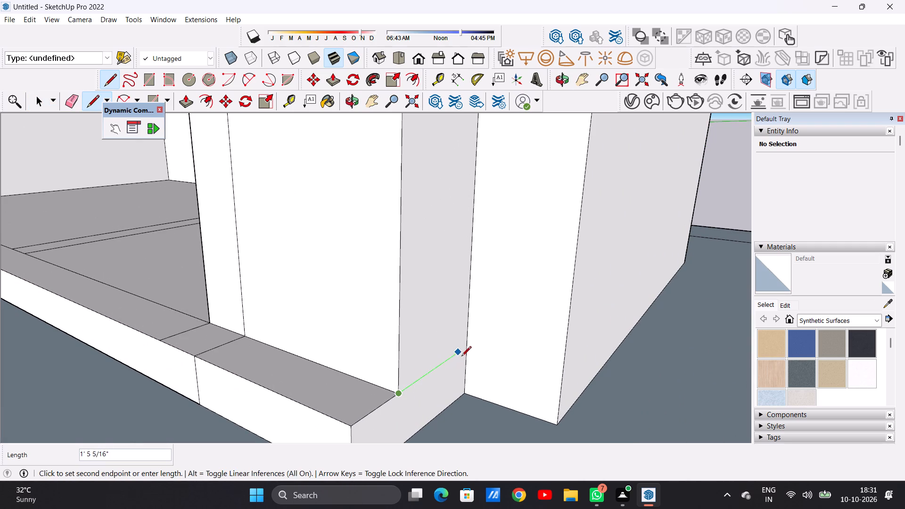
click(468, 348)
key(space)
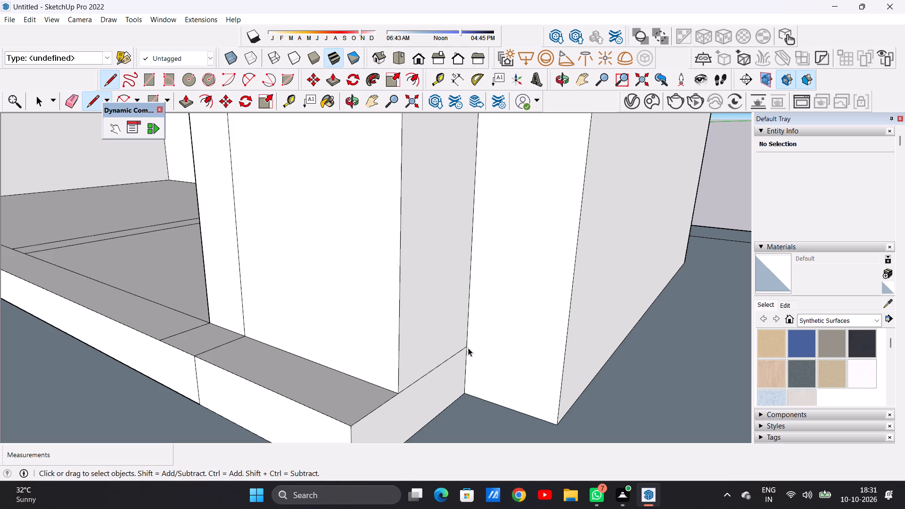
Extrude the plinth's right end face 1' 4 7/16" so it lines up with the building's side wall.
text(P)
click(421, 386)
scroll(463, 383, down, 9)
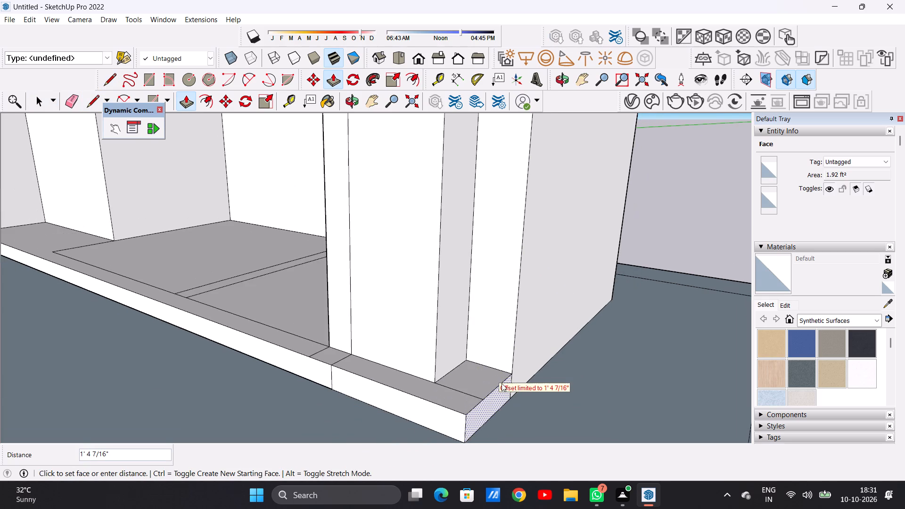
scroll(509, 384, up, 4)
click(515, 372)
key(space)
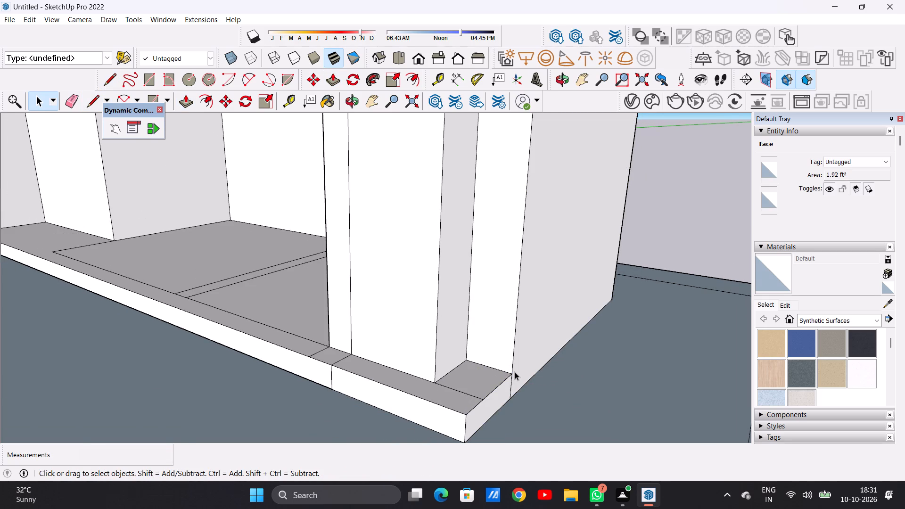
Erase the seam line on the plinth top where the new side extension meets the front strip.
scroll(472, 383, down, 14)
scroll(443, 391, up, 2)
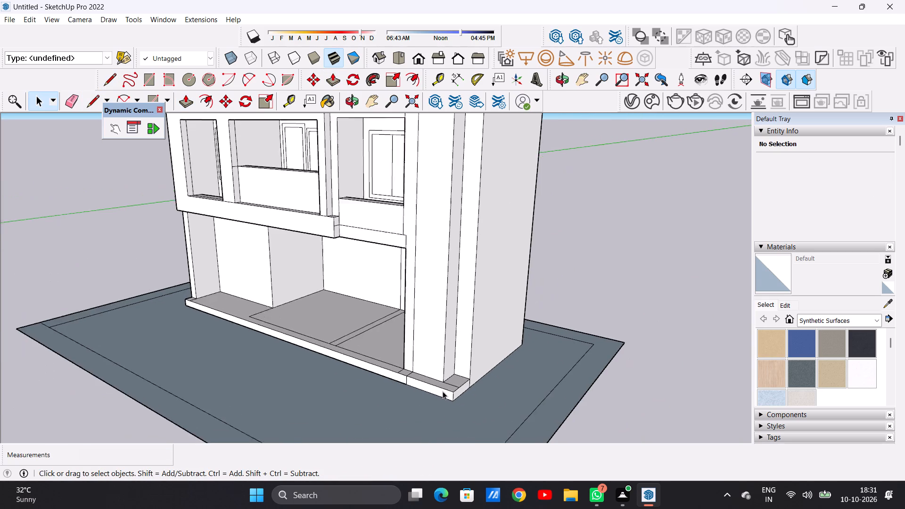
scroll(443, 391, up, 11)
key(e)
scroll(464, 381, up, 5)
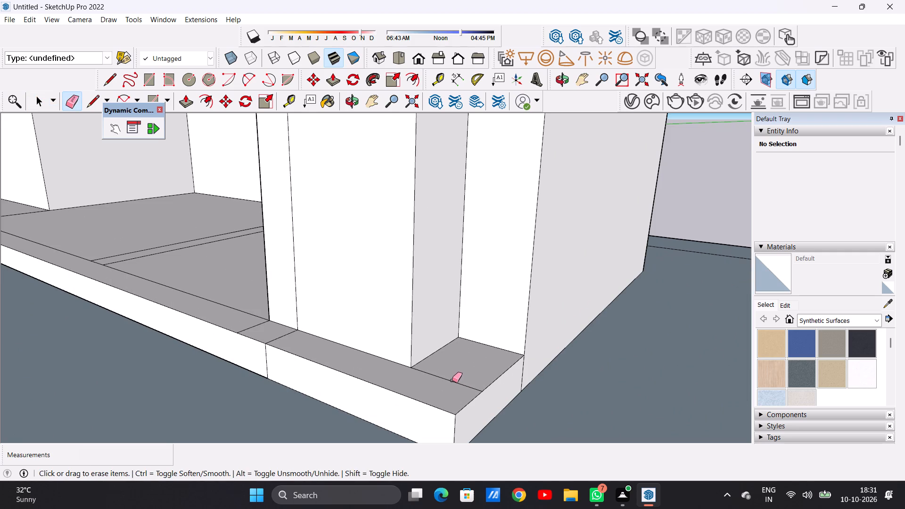
drag(452, 375, 448, 379)
scroll(448, 384, down, 4)
scroll(356, 350, up, 6)
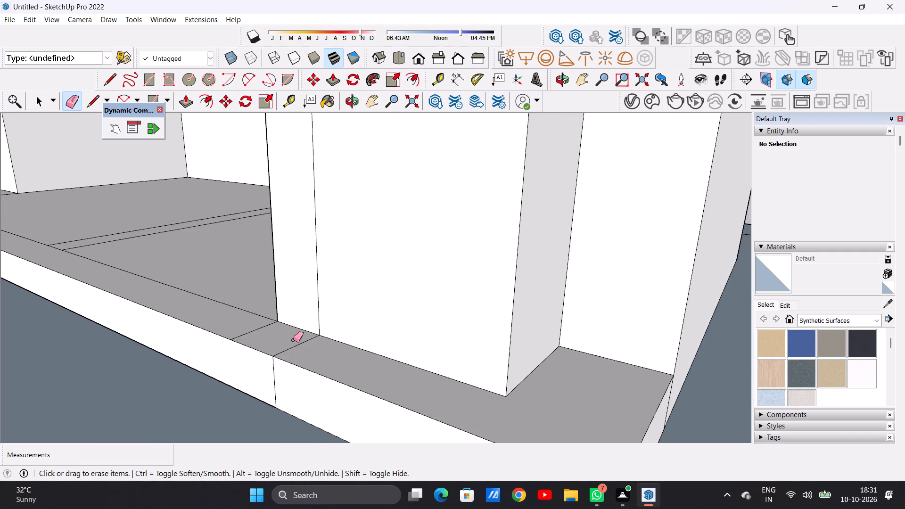
Erase the two cross lines on the plinth top beside the right column and the vertical line on its front face.
key(space)
scroll(513, 365, down, 7)
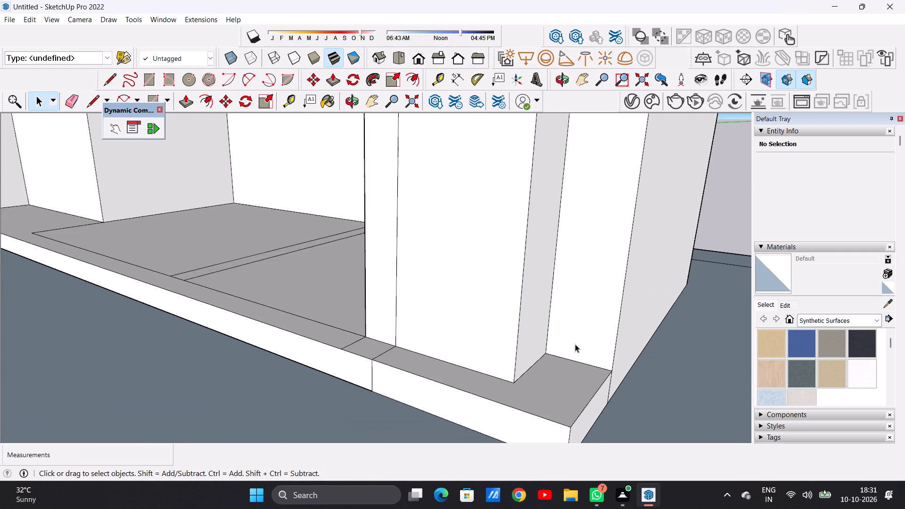
scroll(575, 344, down, 11)
middle_drag(475, 350, 542, 431)
scroll(506, 345, up, 2)
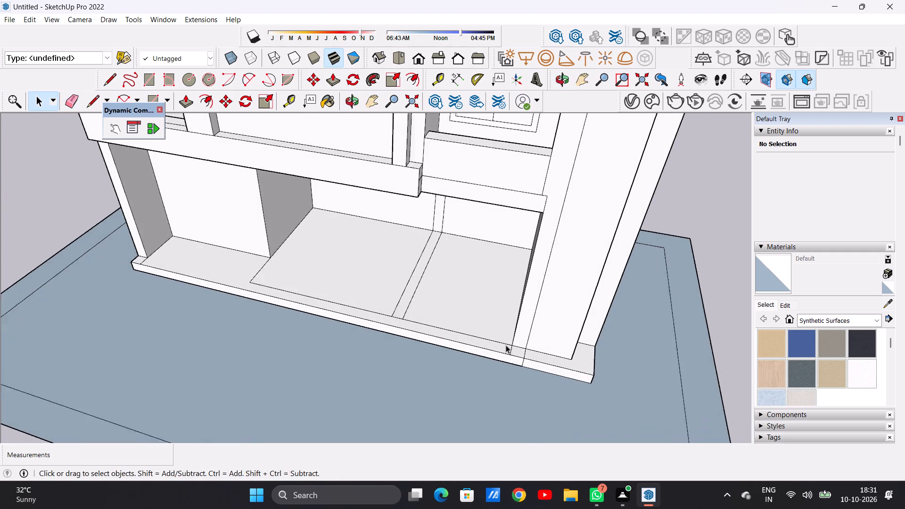
scroll(506, 345, up, 8)
key(e)
scroll(533, 347, up, 4)
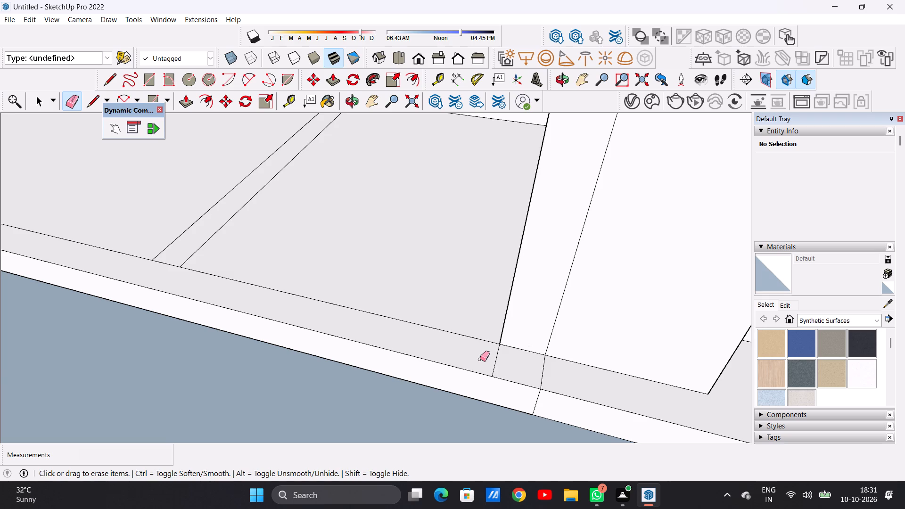
drag(483, 352, 504, 358)
drag(548, 372, 530, 376)
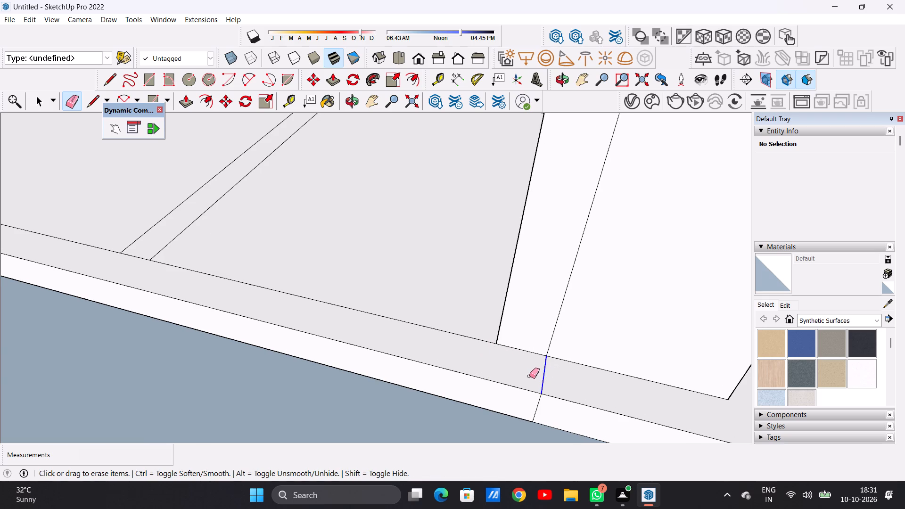
scroll(529, 377, down, 17)
scroll(526, 394, up, 13)
drag(531, 376, 526, 375)
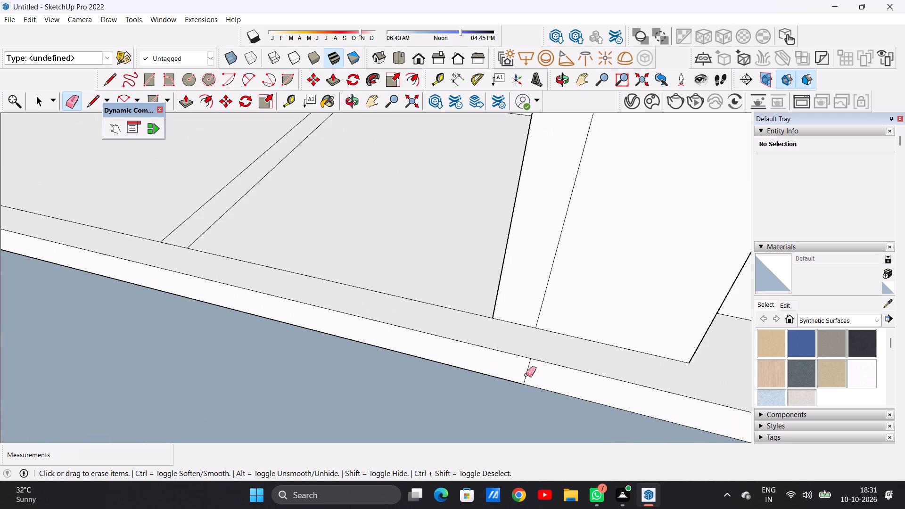
drag(526, 375, 522, 374)
scroll(528, 406, down, 20)
scroll(528, 406, down, 6)
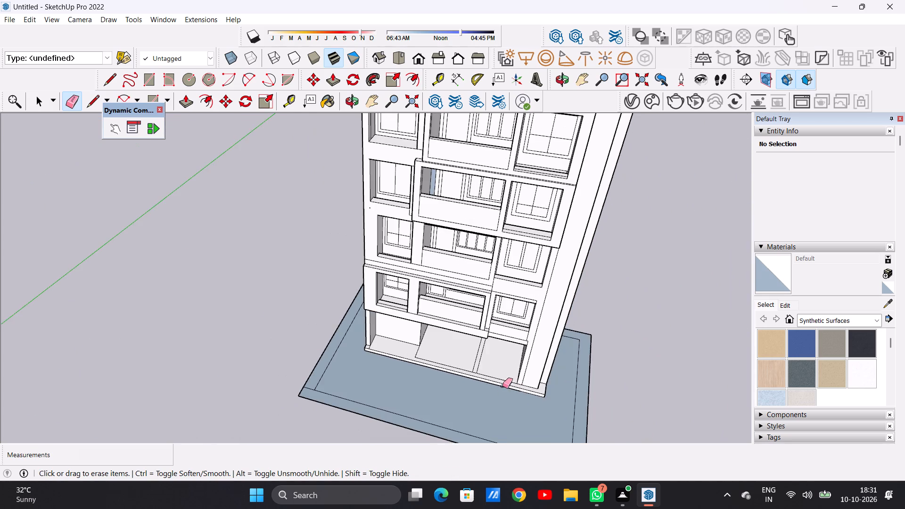
Erase the leftover line on the plinth top at its left end, beside the corner wall.
middle_drag(514, 363, 528, 308)
middle_drag(454, 394, 444, 413)
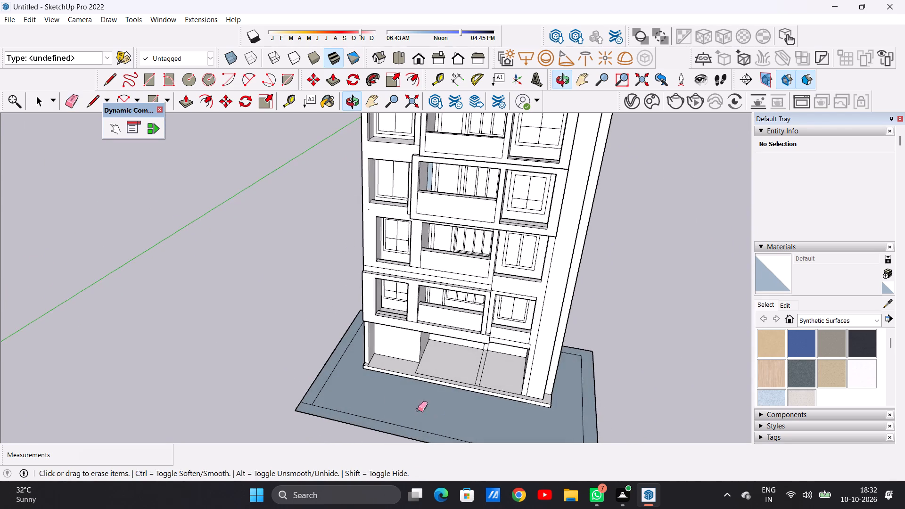
scroll(368, 380, up, 19)
middle_drag(360, 361, 345, 433)
scroll(372, 365, up, 5)
drag(390, 352, 377, 346)
key(space)
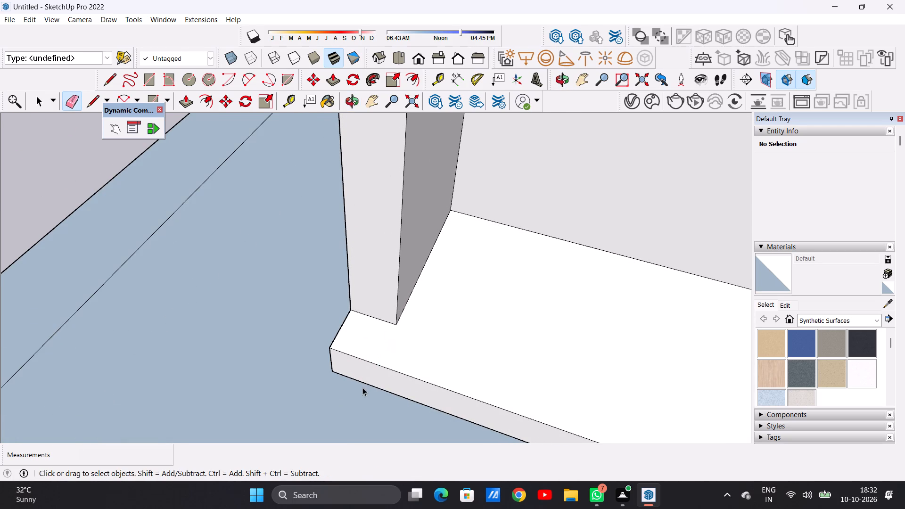
Examine the whole building from the front, above and both sides, including the lower balcony floors.
scroll(370, 392, down, 20)
scroll(370, 392, down, 7)
middle_drag(410, 366, 450, 259)
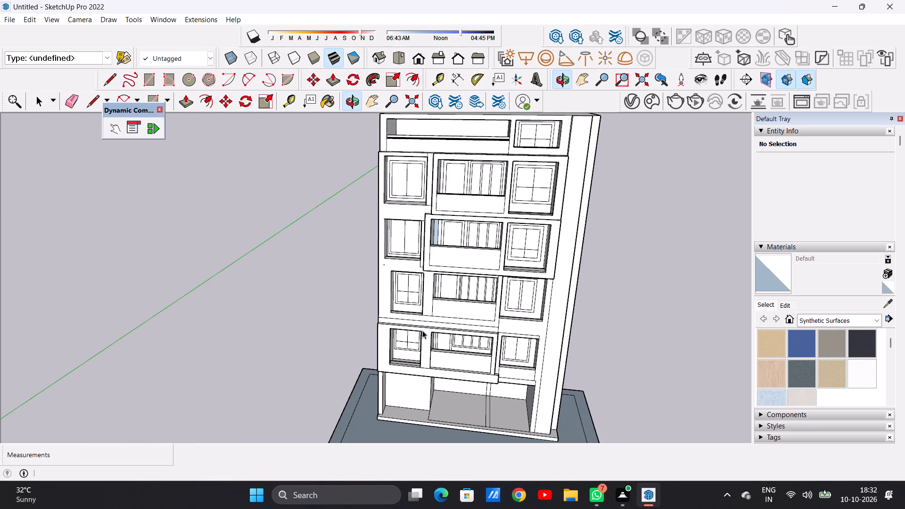
scroll(381, 369, down, 7)
middle_drag(411, 389, 422, 336)
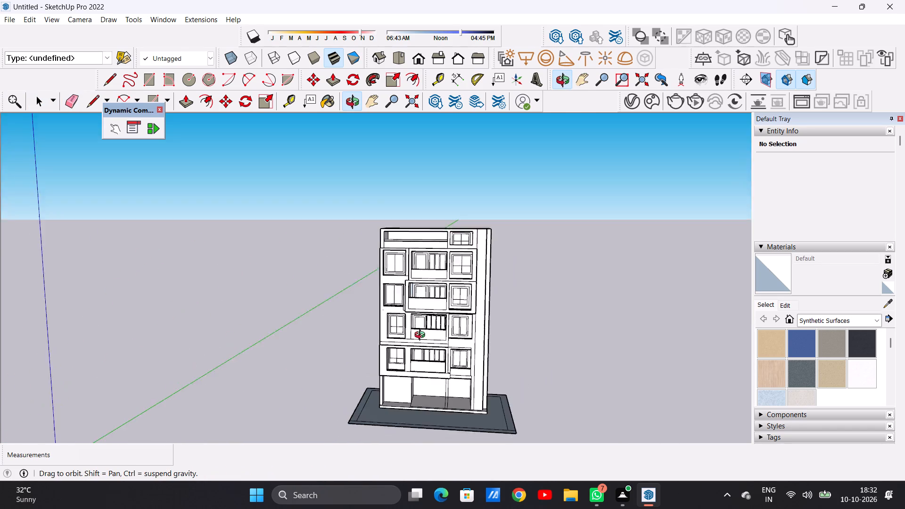
middle_drag(422, 336, 413, 400)
scroll(470, 399, up, 3)
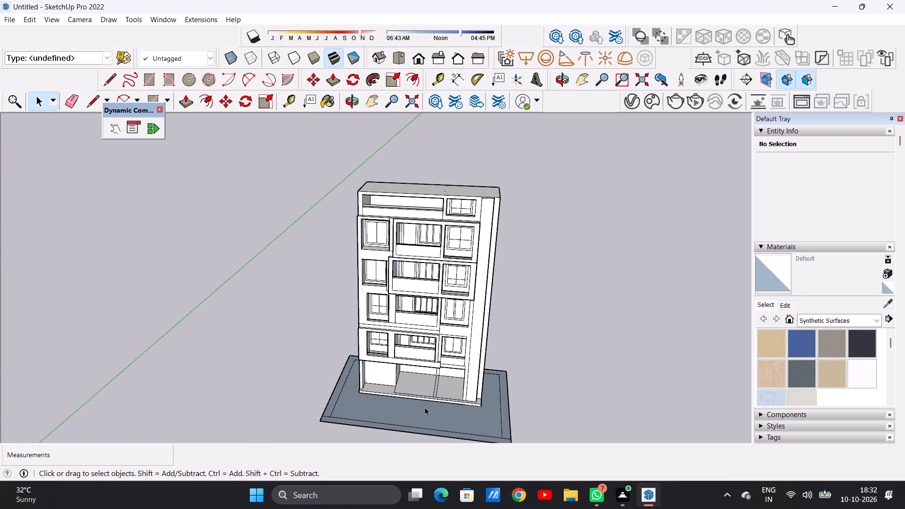
middle_drag(423, 399, 428, 355)
scroll(435, 383, down, 6)
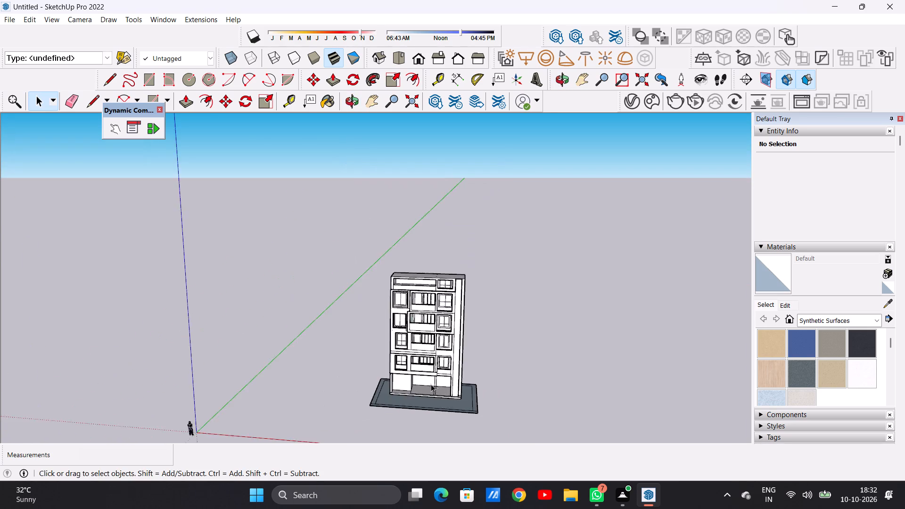
scroll(431, 384, down, 5)
middle_drag(436, 385, 449, 348)
scroll(462, 406, up, 4)
scroll(420, 394, down, 1)
scroll(404, 392, up, 2)
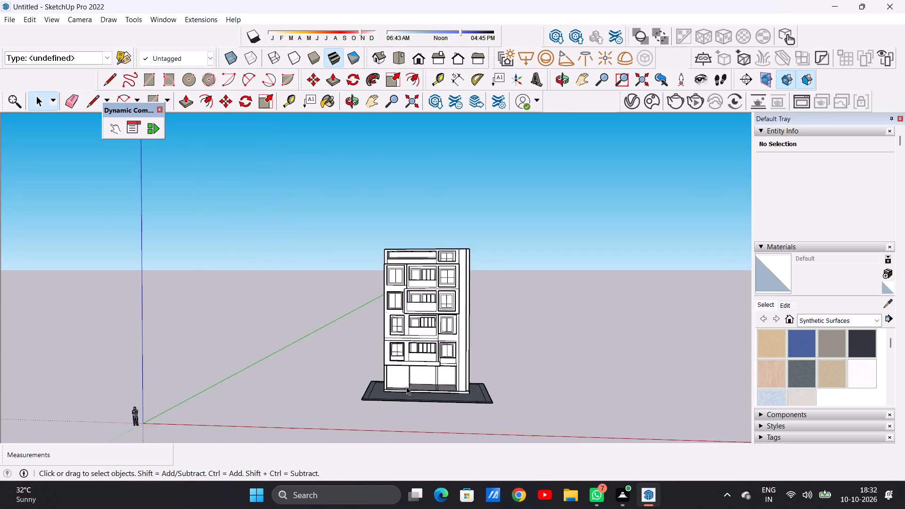
scroll(406, 386, up, 3)
scroll(440, 362, down, 1)
scroll(440, 362, up, 13)
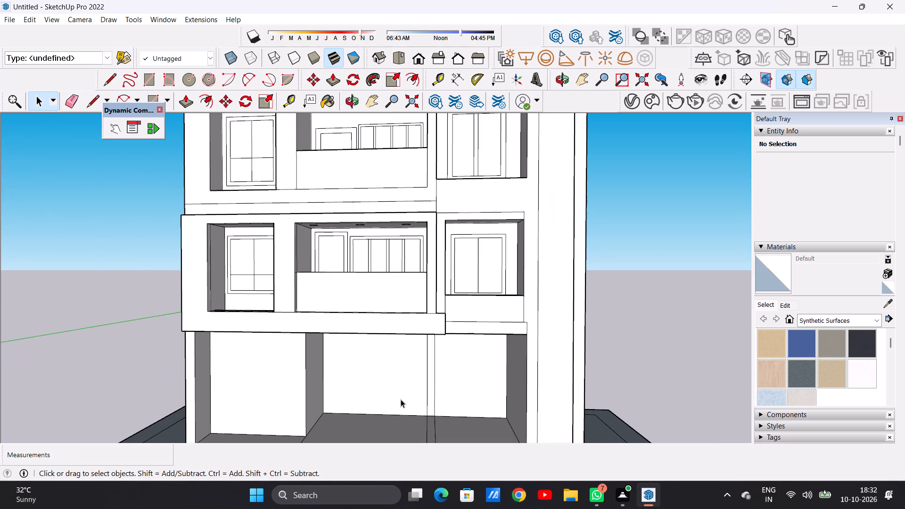
scroll(401, 377, down, 13)
middle_drag(429, 355, 397, 354)
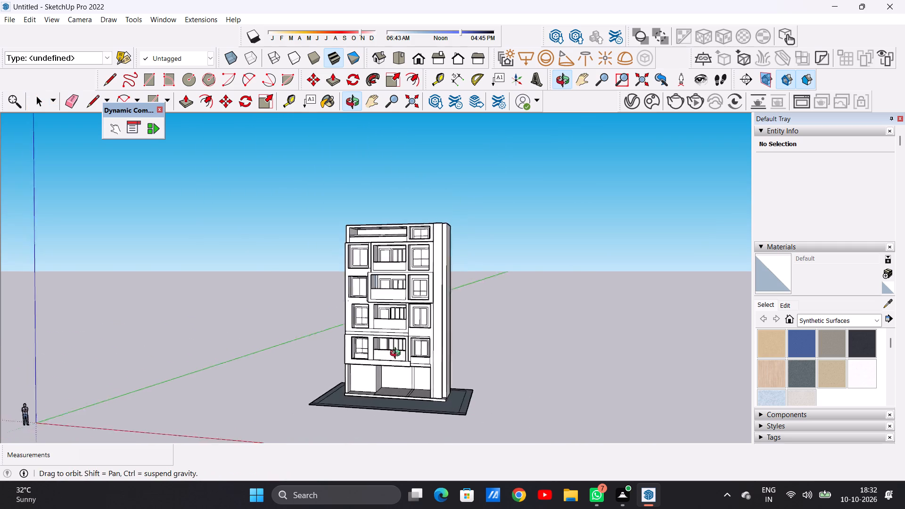
middle_drag(397, 354, 387, 340)
scroll(438, 353, up, 13)
middle_drag(341, 358, 511, 370)
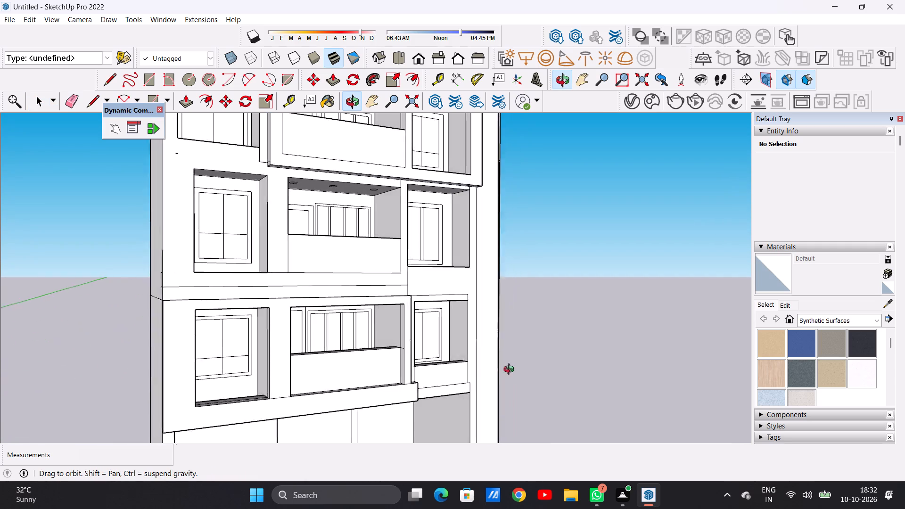
middle_drag(511, 370, 311, 388)
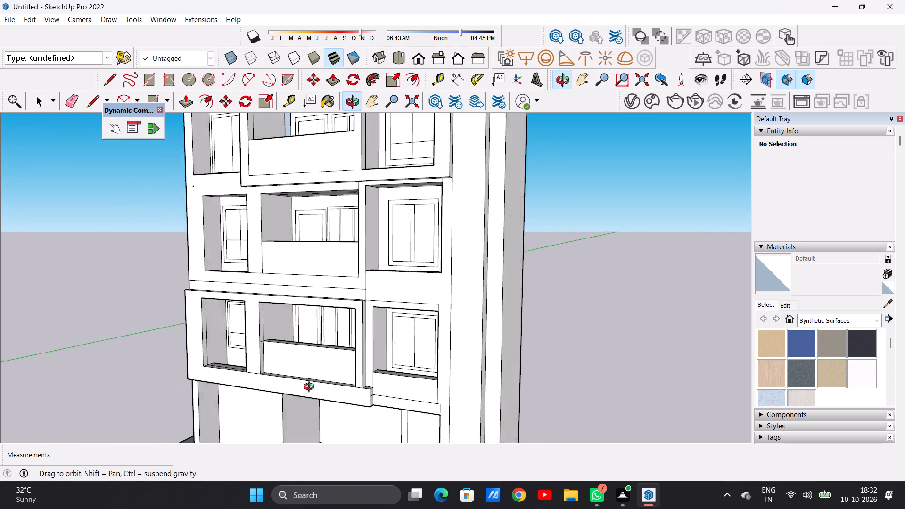
middle_drag(311, 388, 277, 389)
Push both end faces of the first-floor balcony frame's projecting bottom band in 8 7/8", flush with the frame's side.
scroll(331, 395, up, 6)
scroll(381, 394, up, 6)
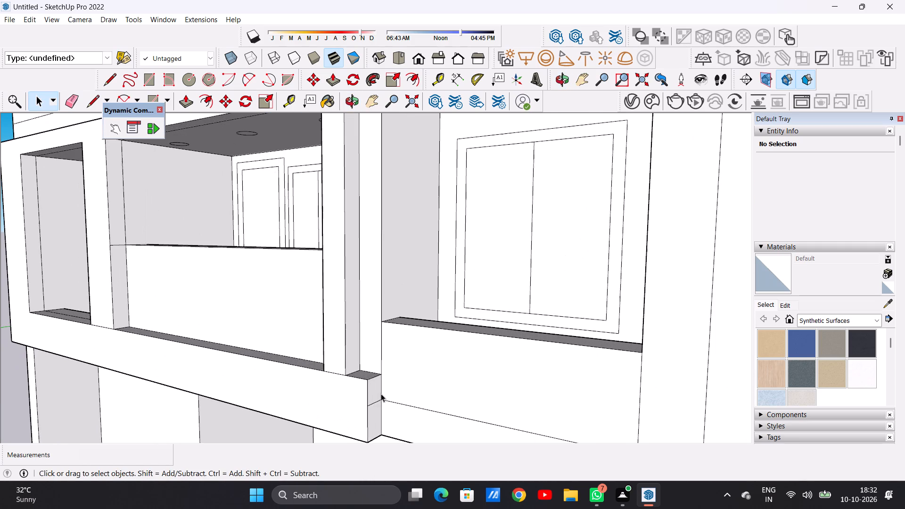
key(p)
scroll(369, 389, up, 5)
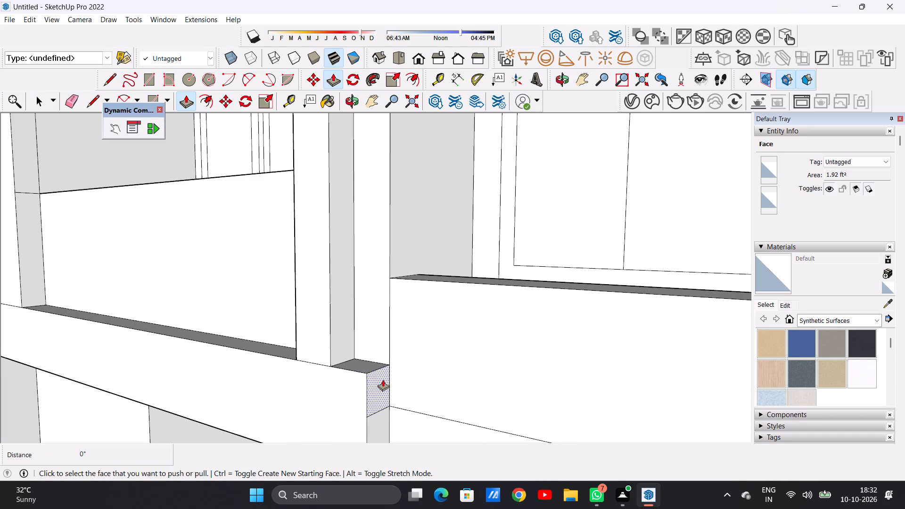
click(380, 382)
click(336, 365)
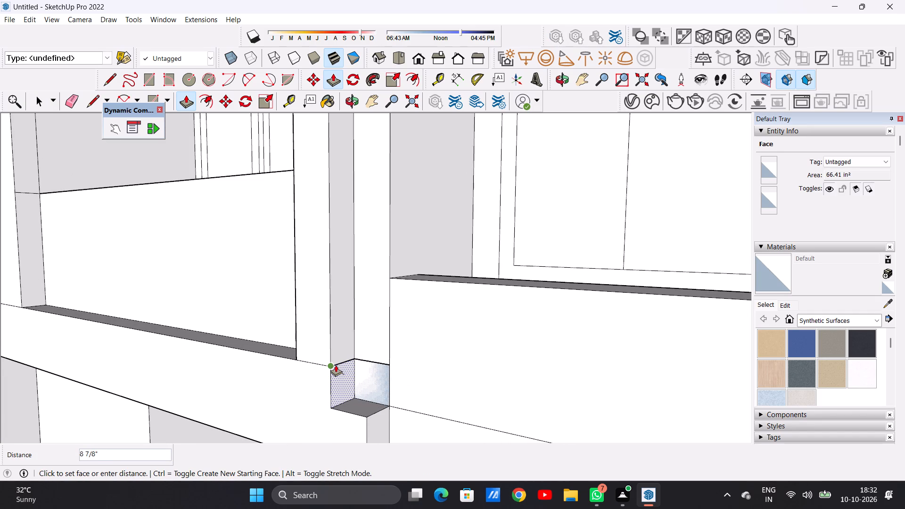
scroll(358, 372, down, 4)
scroll(380, 402, up, 5)
click(368, 413)
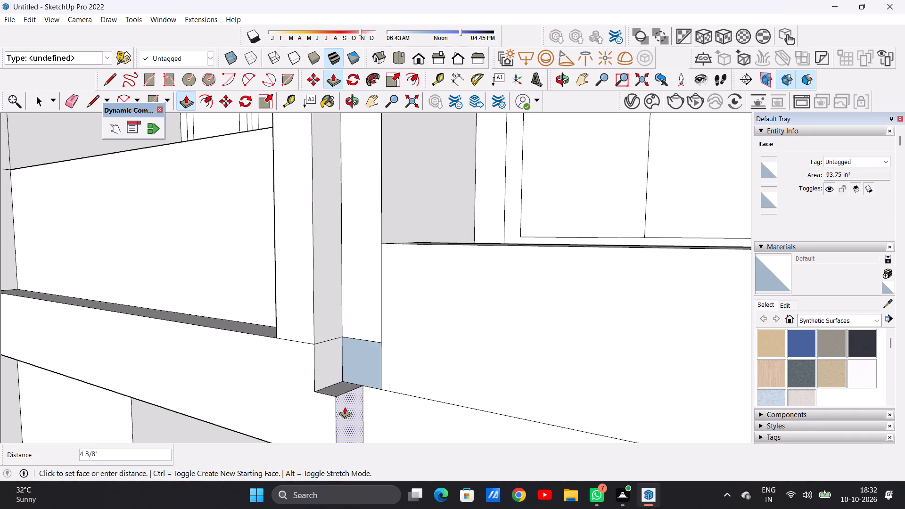
click(320, 392)
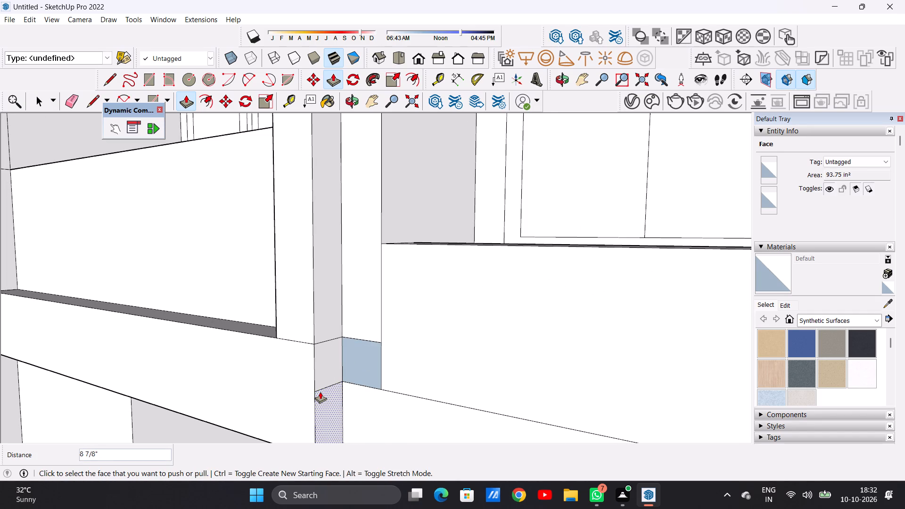
key(space)
Paint the exposed blue wall patch beside the first-floor balcony frame with Quartz Light Grey.
scroll(419, 401, down, 15)
middle_drag(453, 369, 517, 360)
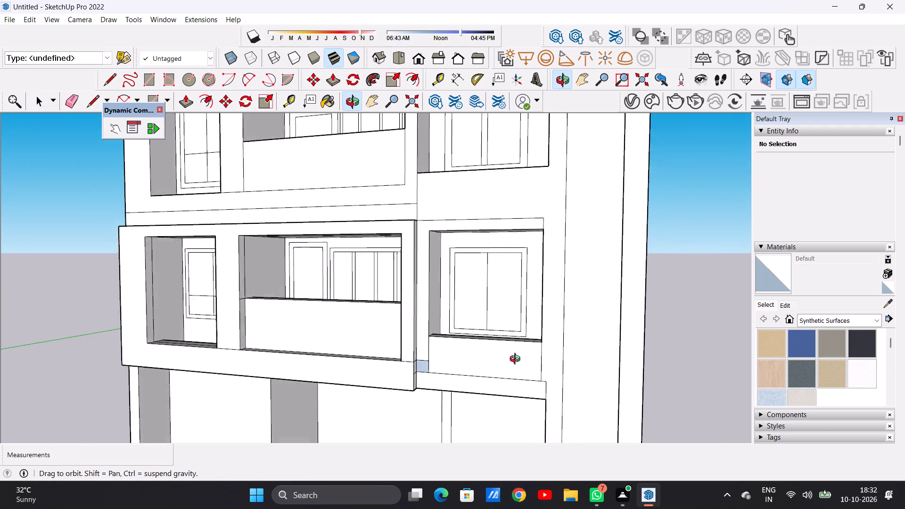
middle_drag(517, 360, 555, 355)
scroll(337, 409, down, 3)
scroll(448, 366, up, 6)
middle_drag(367, 379, 273, 380)
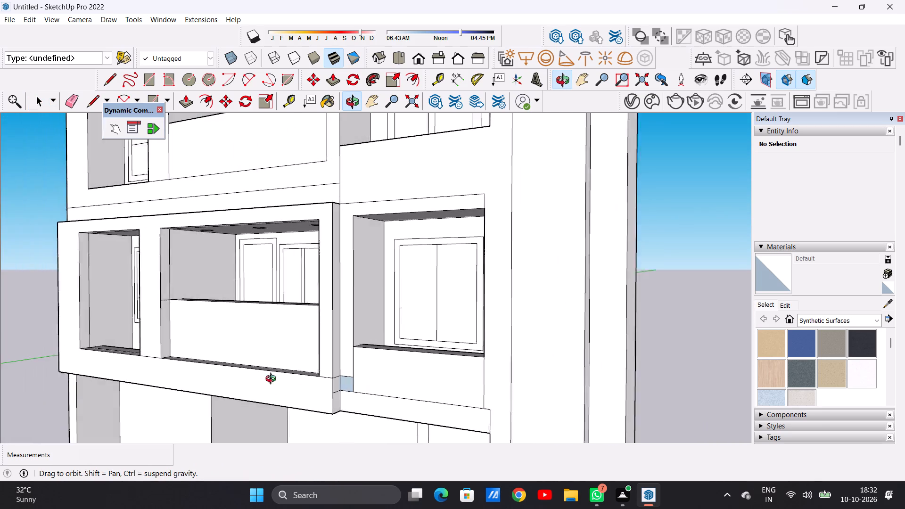
middle_drag(273, 380, 298, 394)
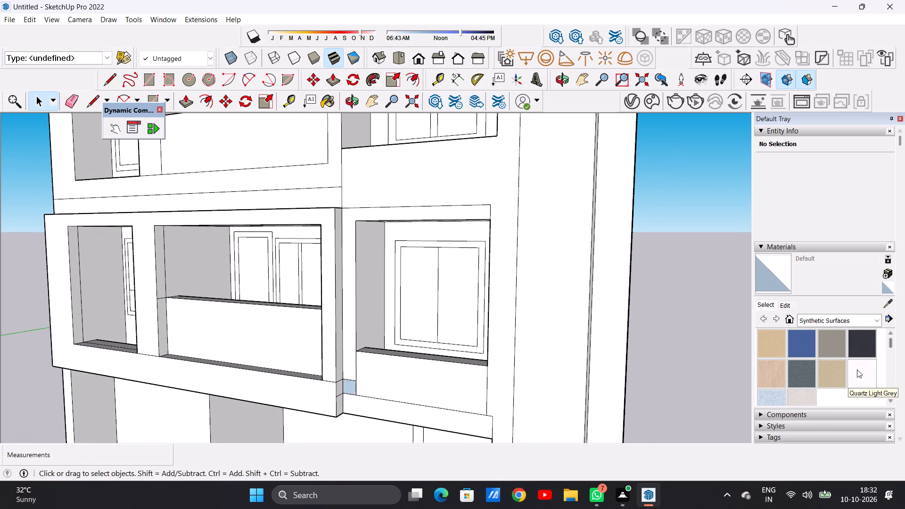
click(856, 369)
scroll(370, 399, up, 7)
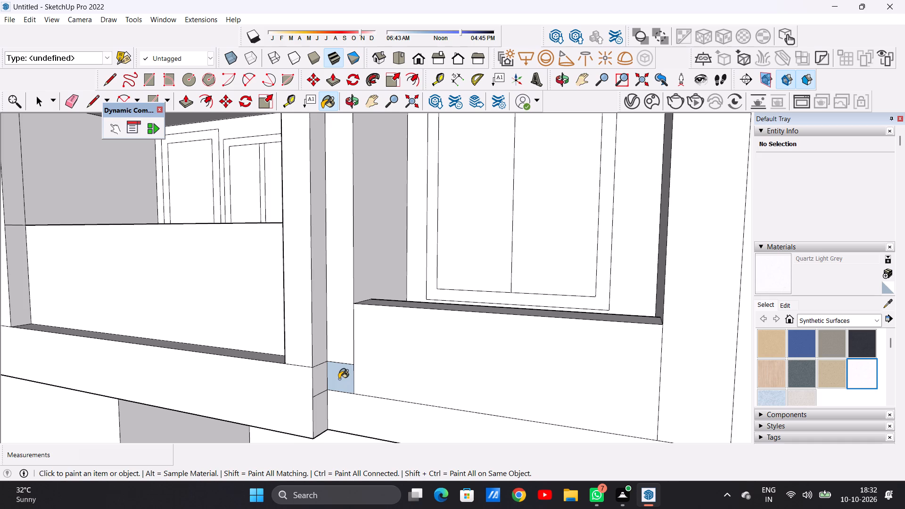
click(339, 379)
Paint the ground plane's inner area inside the border with Quartz Light Grey.
scroll(408, 376, down, 20)
scroll(408, 376, down, 8)
scroll(472, 374, up, 2)
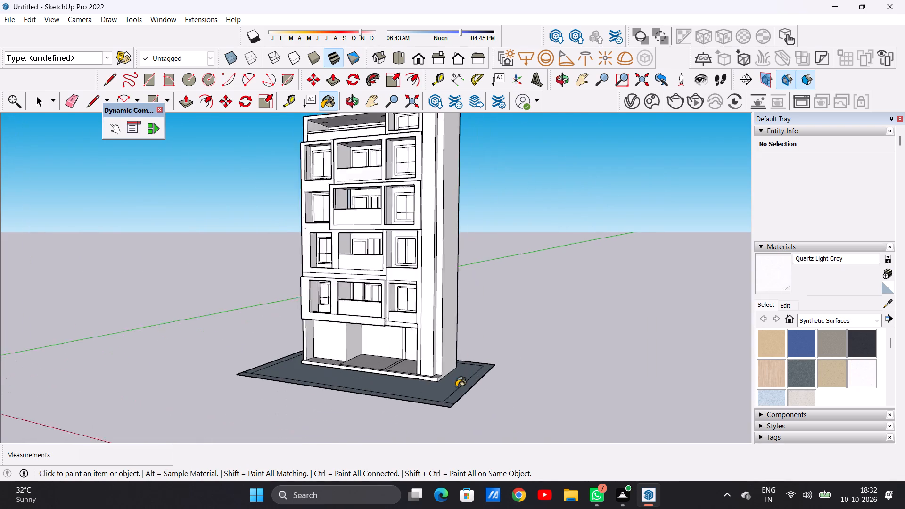
scroll(456, 387, up, 8)
scroll(428, 396, down, 1)
scroll(428, 395, up, 3)
click(428, 391)
key(space)
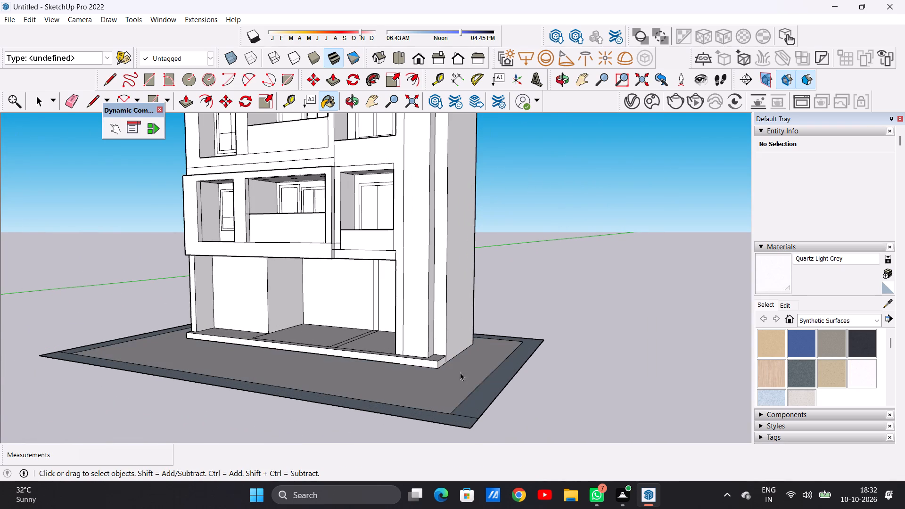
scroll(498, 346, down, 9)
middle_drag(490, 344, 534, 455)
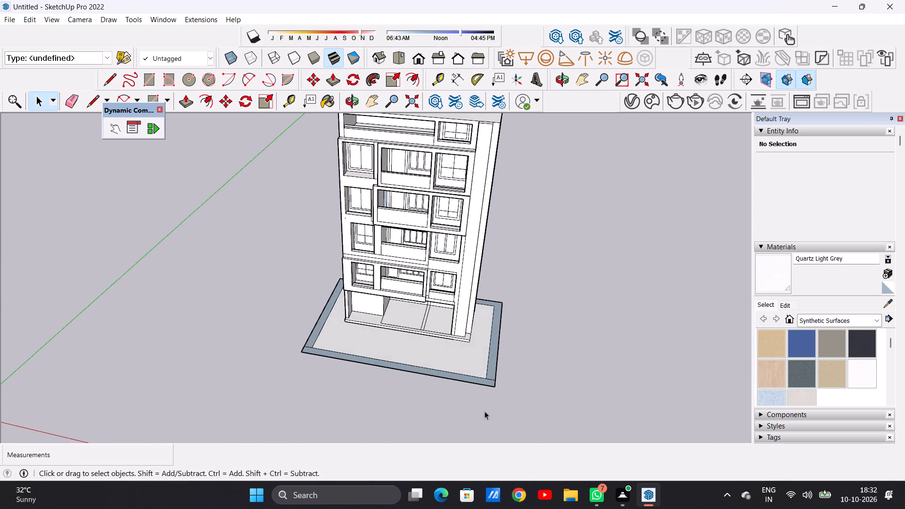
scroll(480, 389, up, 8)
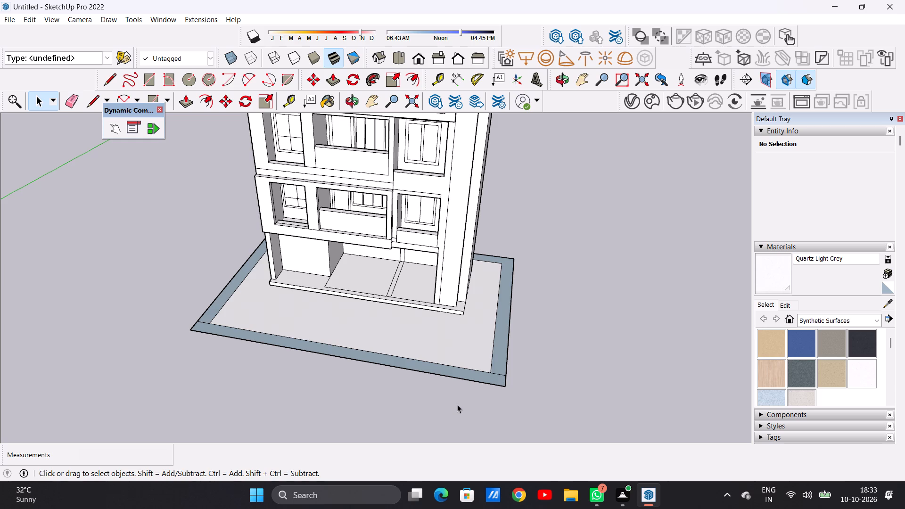
Examine the building's front, roof and side faces together with the painted ground plane and its border.
scroll(460, 350, down, 4)
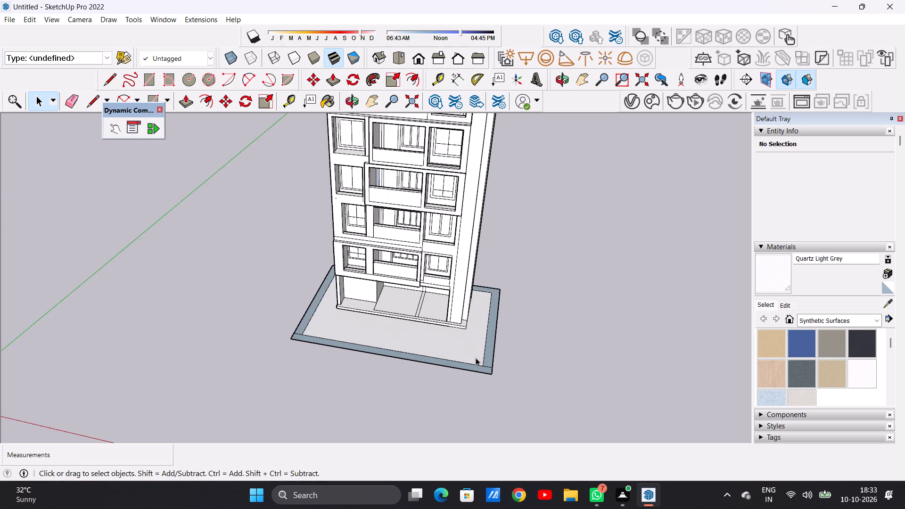
scroll(476, 358, down, 5)
scroll(481, 360, up, 8)
middle_drag(446, 349, 459, 379)
scroll(459, 379, up, 1)
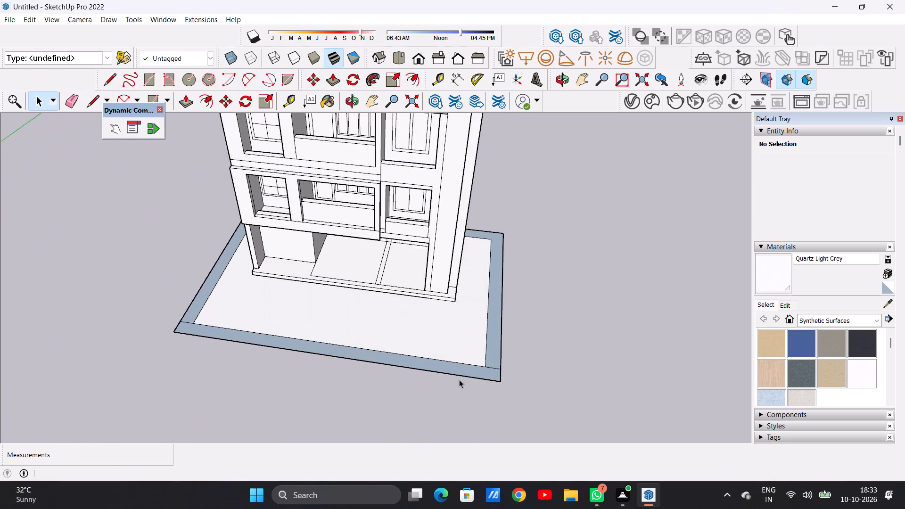
scroll(453, 379, down, 11)
middle_drag(444, 358, 447, 219)
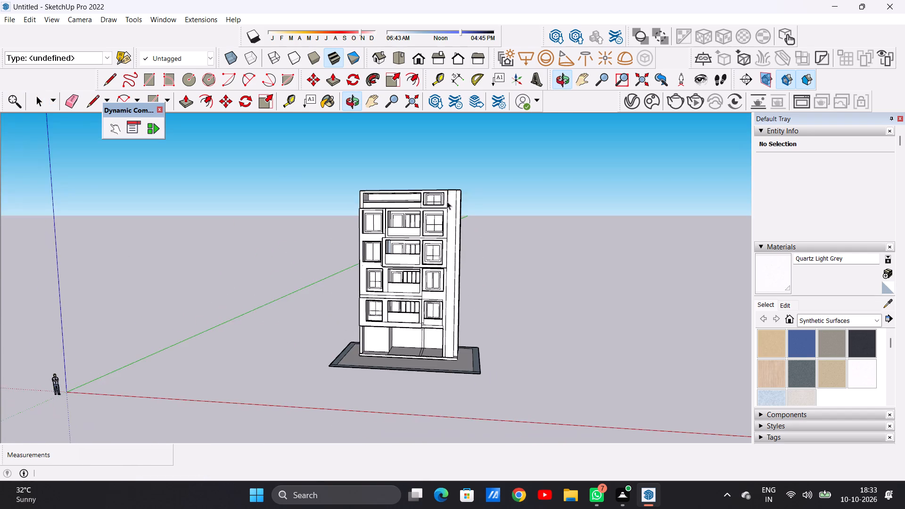
scroll(436, 192, up, 13)
middle_drag(462, 224, 285, 324)
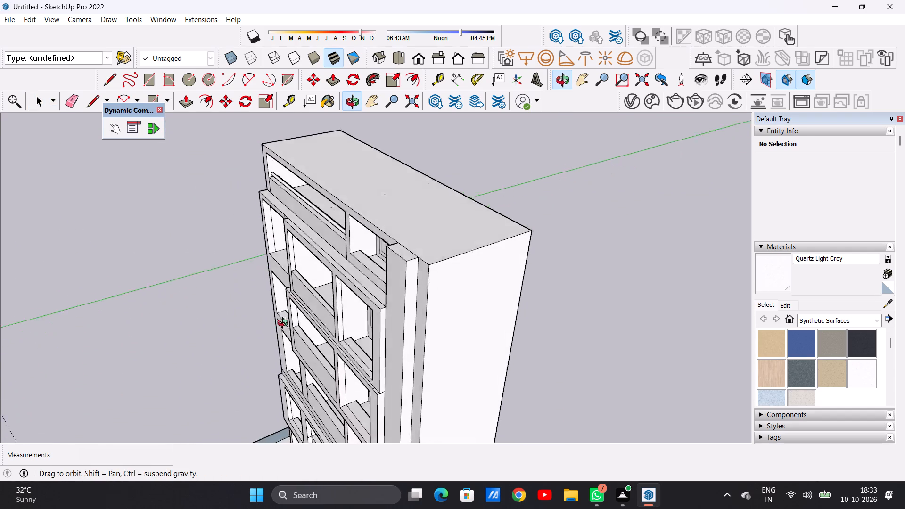
middle_drag(285, 324, 298, 361)
scroll(372, 306, up, 8)
middle_drag(380, 308, 398, 248)
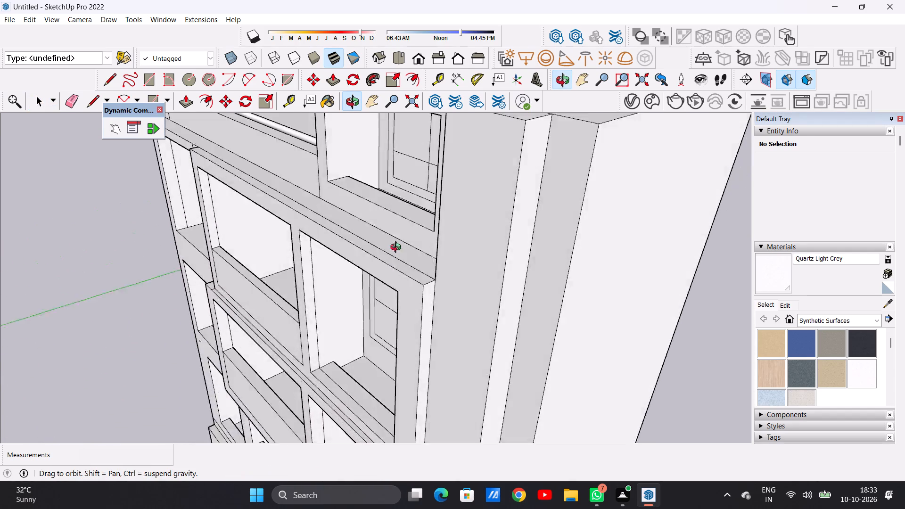
middle_drag(398, 248, 418, 305)
scroll(418, 305, down, 7)
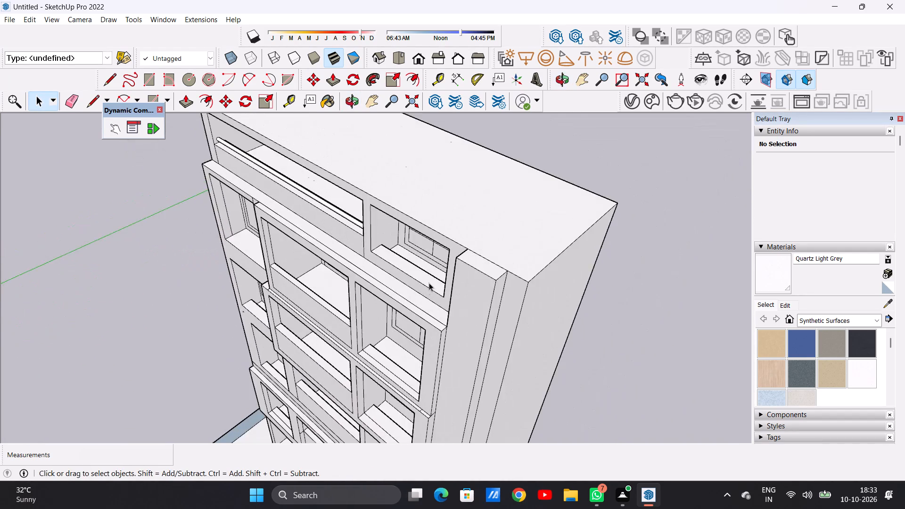
scroll(429, 283, down, 9)
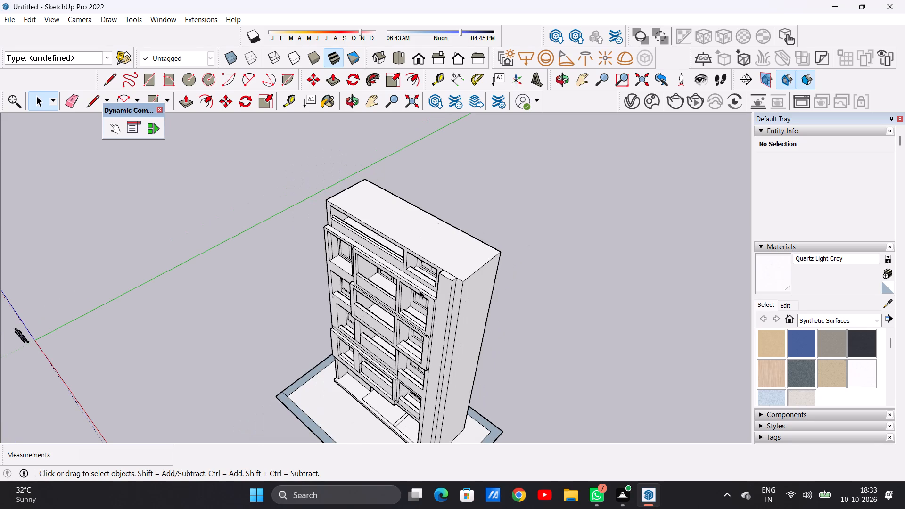
scroll(426, 261, down, 14)
scroll(428, 317, up, 7)
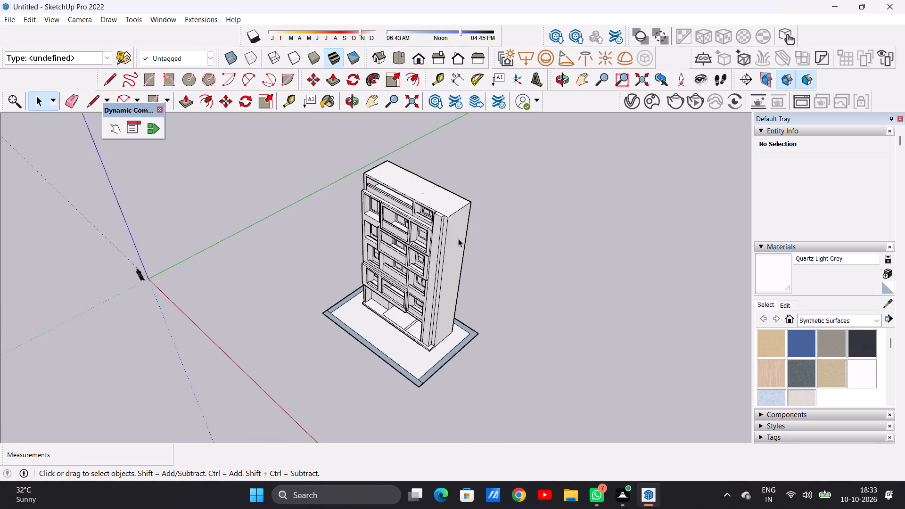
Erase the stray vertical and horizontal edges dividing the building's blank rear wall.
middle_drag(454, 235, 283, 235)
middle_drag(438, 281, 135, 210)
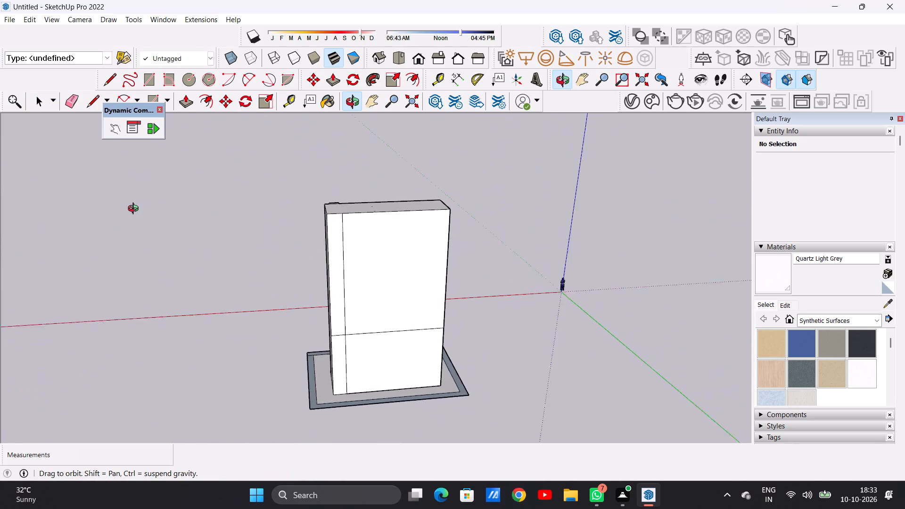
middle_drag(135, 210, 146, 290)
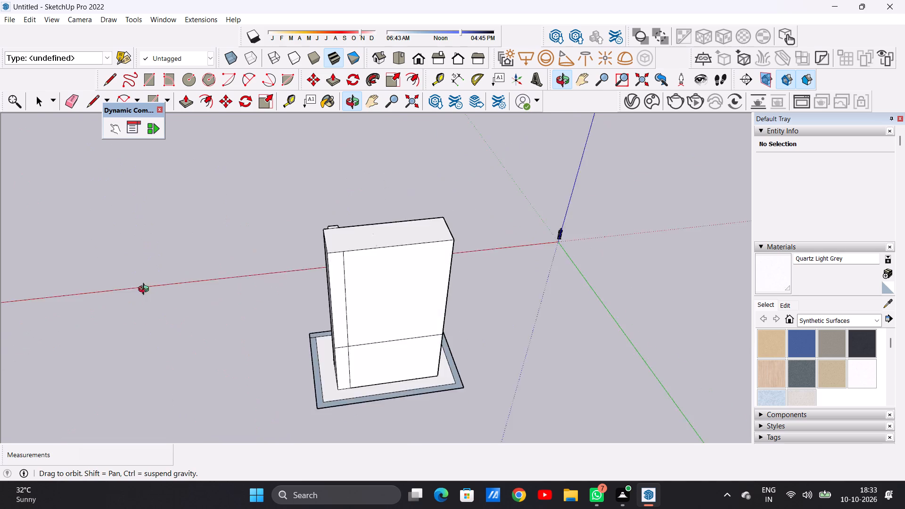
middle_drag(146, 290, 125, 252)
scroll(366, 312, up, 6)
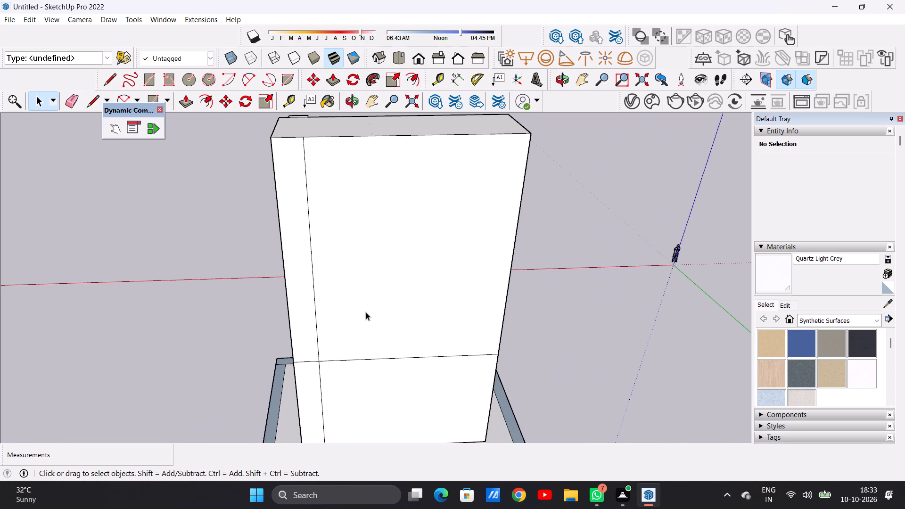
key(e)
drag(323, 292, 310, 291)
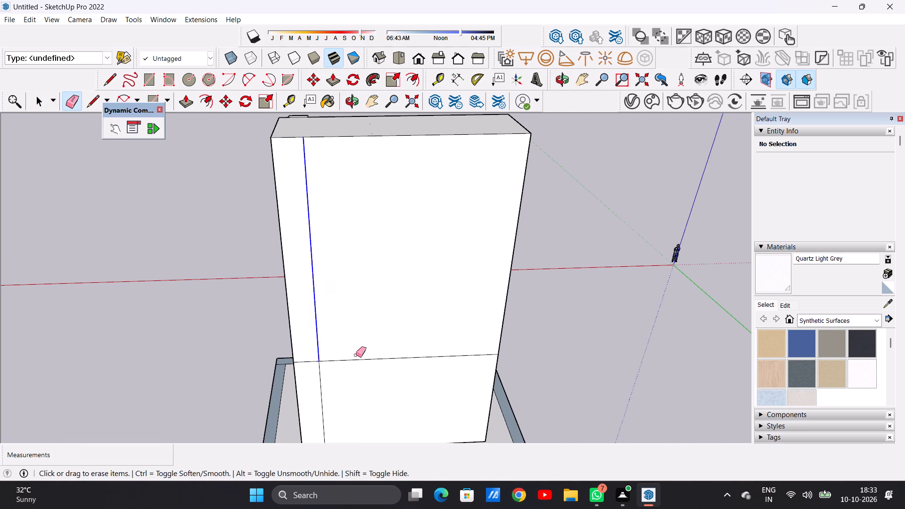
drag(354, 354, 358, 367)
drag(343, 387, 316, 388)
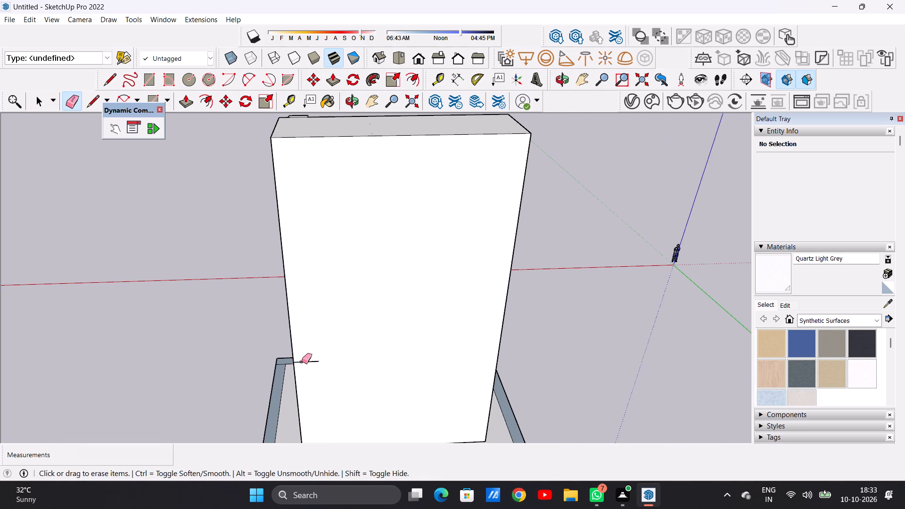
drag(302, 361, 310, 371)
key(space)
Examine the plinth corners, side walls, ground-floor opening and balcony undersides around the building for leftover edges.
scroll(361, 329, down, 10)
middle_drag(342, 374, 362, 372)
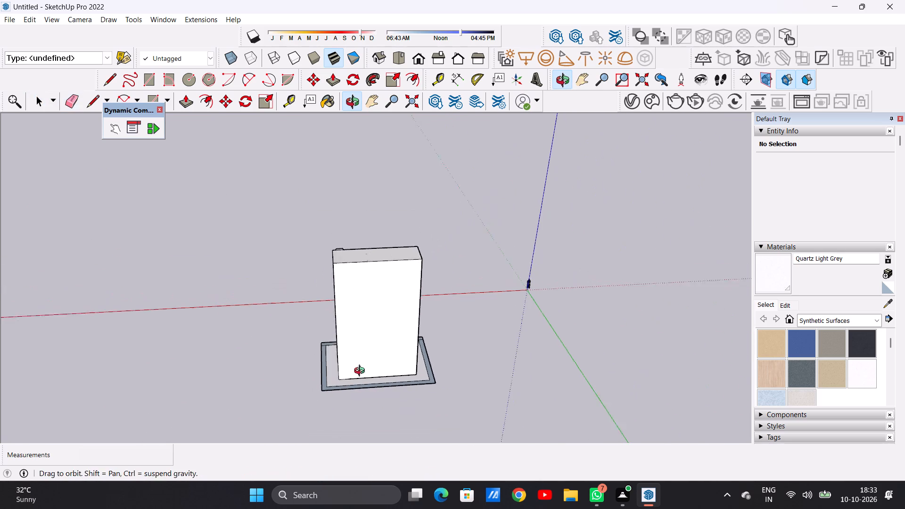
middle_drag(362, 372, 381, 338)
scroll(349, 392, up, 15)
scroll(303, 366, up, 1)
middle_drag(304, 365, 490, 351)
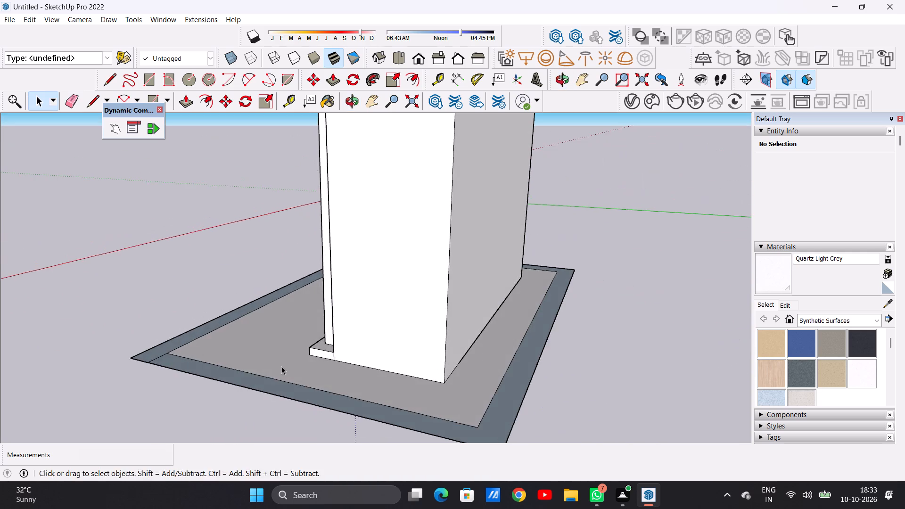
middle_drag(251, 370, 228, 369)
scroll(444, 361, up, 12)
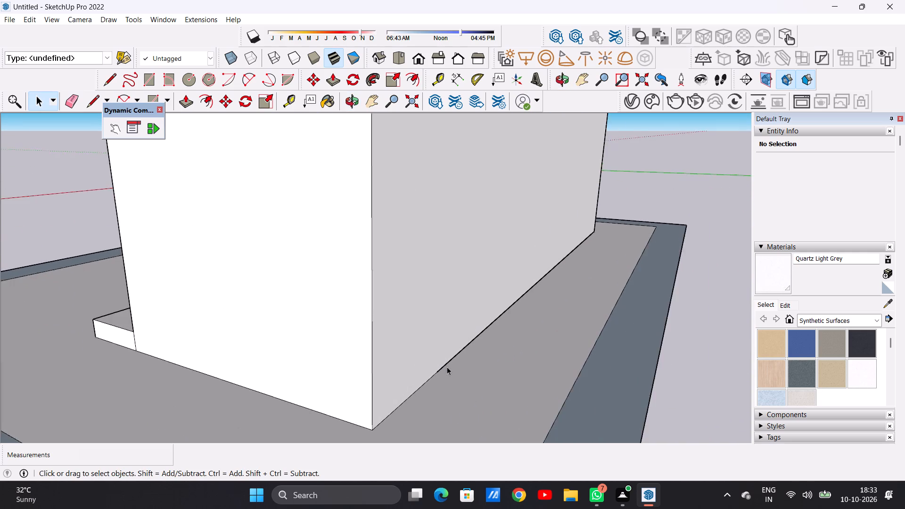
scroll(447, 367, up, 12)
scroll(434, 388, down, 18)
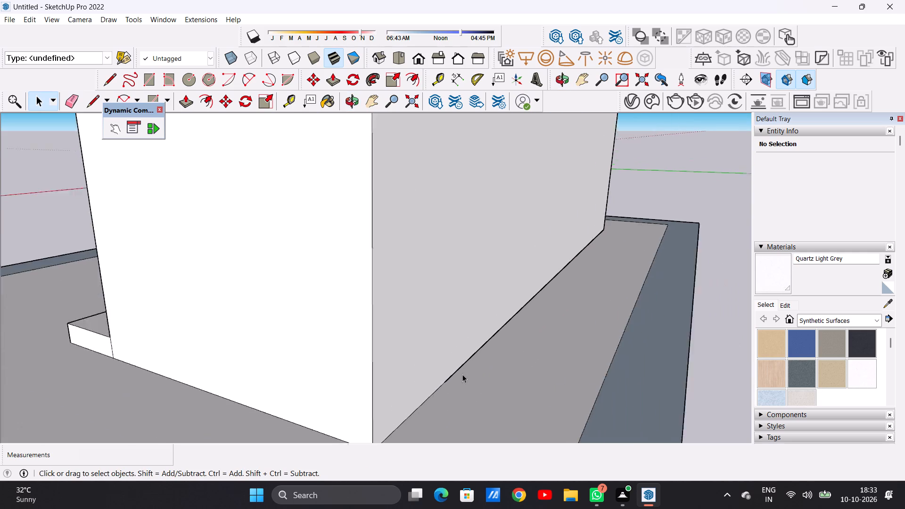
scroll(462, 374, down, 14)
middle_drag(359, 391, 653, 381)
middle_drag(440, 379, 464, 379)
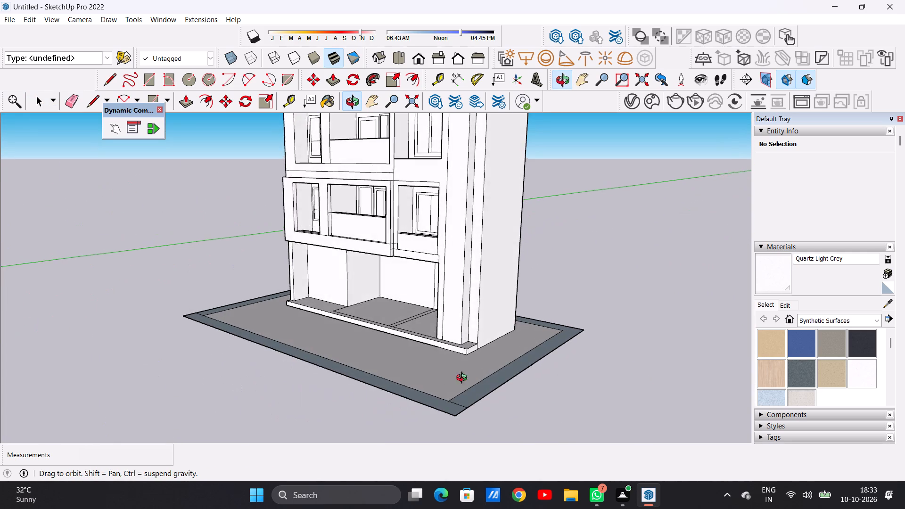
middle_drag(464, 379, 624, 383)
scroll(393, 393, down, 12)
middle_drag(377, 377, 352, 270)
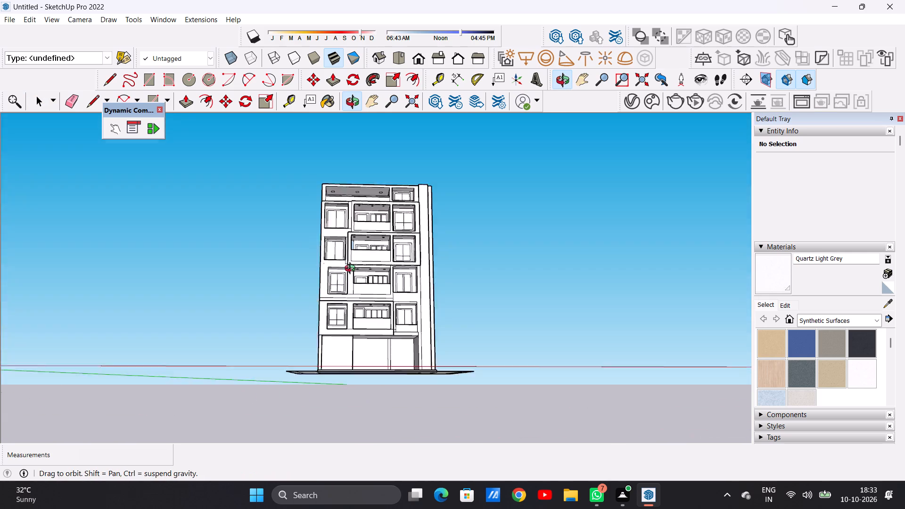
middle_drag(352, 270, 316, 208)
scroll(374, 315, up, 14)
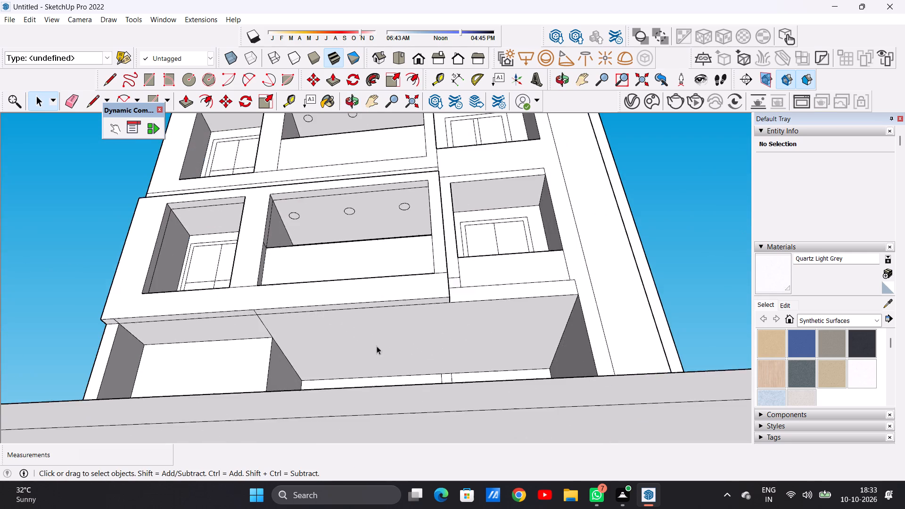
middle_drag(379, 381, 410, 434)
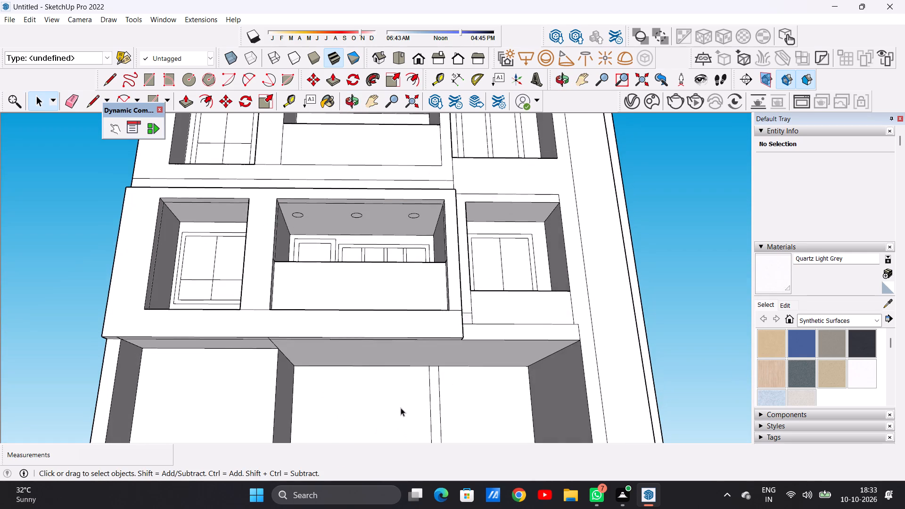
scroll(401, 408, down, 20)
middle_drag(418, 406, 413, 455)
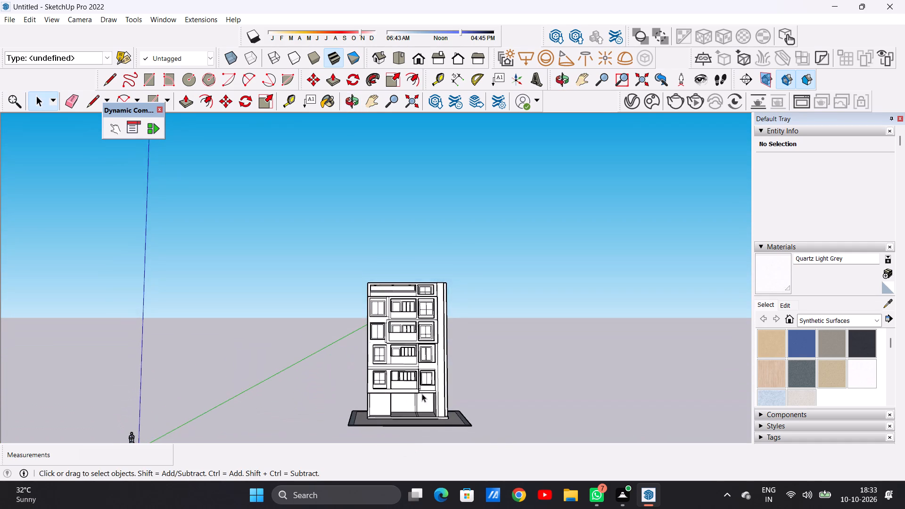
Erase the paired strip lines running down the ground-floor bay's back wall and across its floor.
scroll(423, 392, up, 17)
key(e)
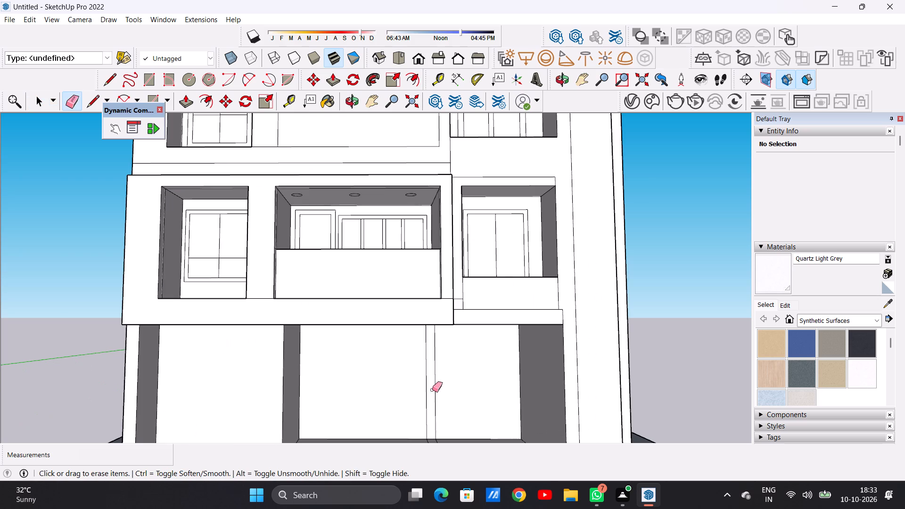
scroll(434, 389, up, 6)
drag(417, 378, 437, 374)
scroll(394, 395, down, 16)
middle_drag(395, 398, 389, 472)
scroll(438, 354, up, 13)
drag(346, 408, 358, 410)
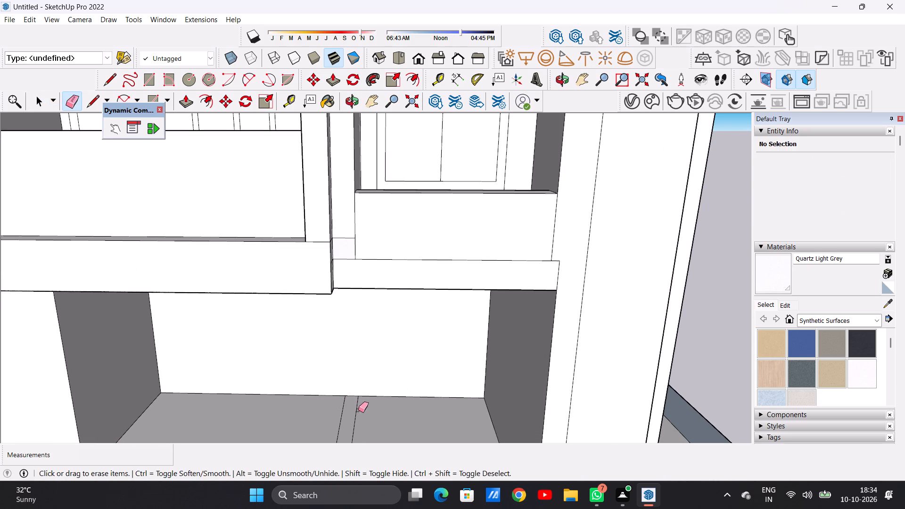
drag(358, 410, 362, 410)
drag(348, 407, 335, 409)
Erase the remaining side and front edges outlining the ground-floor bay so its floor merges with the plinth surface.
scroll(378, 394, down, 19)
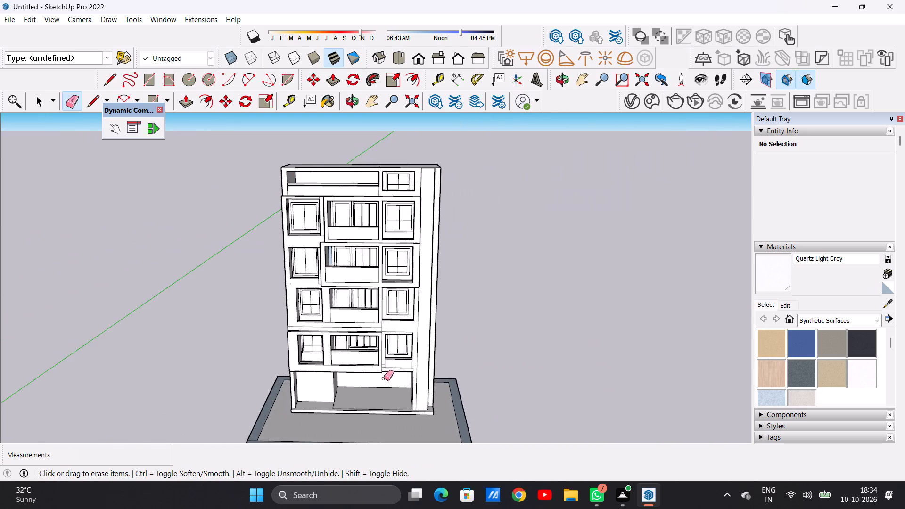
middle_drag(350, 408, 340, 440)
scroll(346, 381, up, 19)
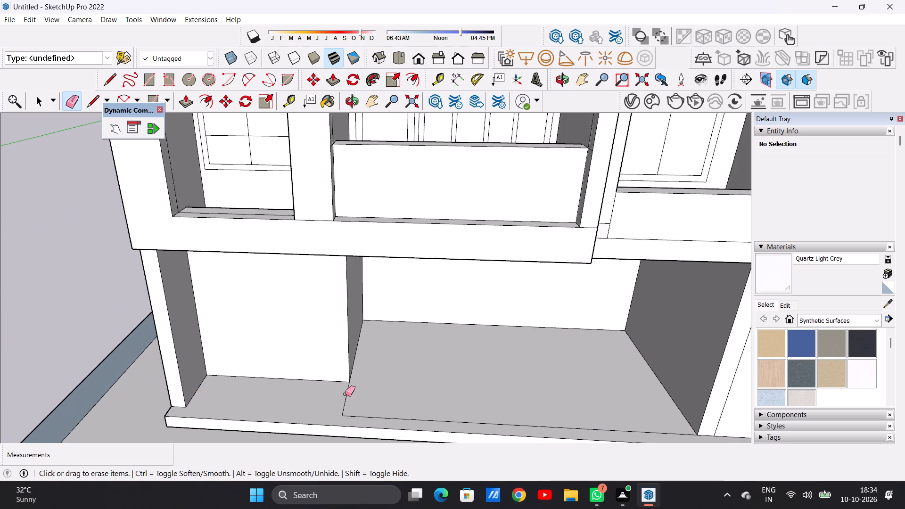
scroll(345, 394, up, 4)
scroll(354, 387, down, 15)
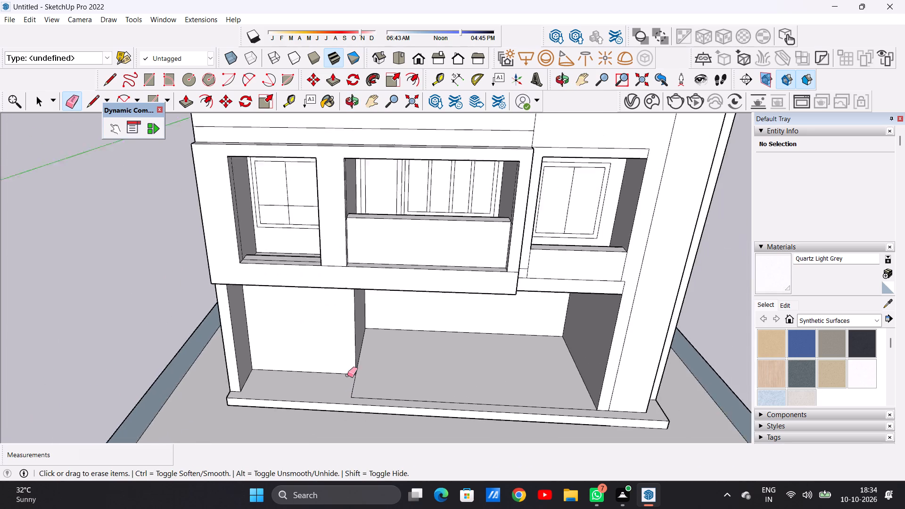
scroll(347, 375, down, 1)
scroll(356, 390, up, 14)
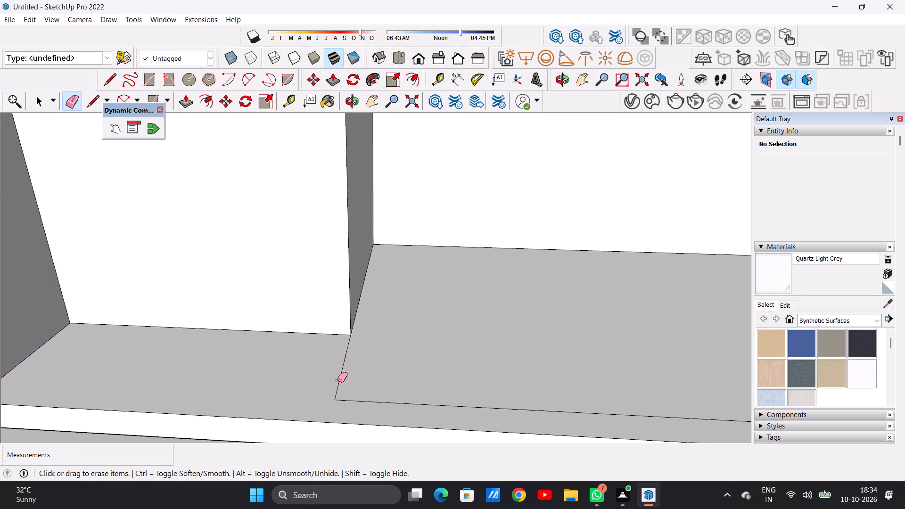
click(337, 380)
drag(367, 399, 369, 404)
key(space)
Examine the complete front elevation and ground plane from low and raised viewpoints.
scroll(403, 385, down, 2)
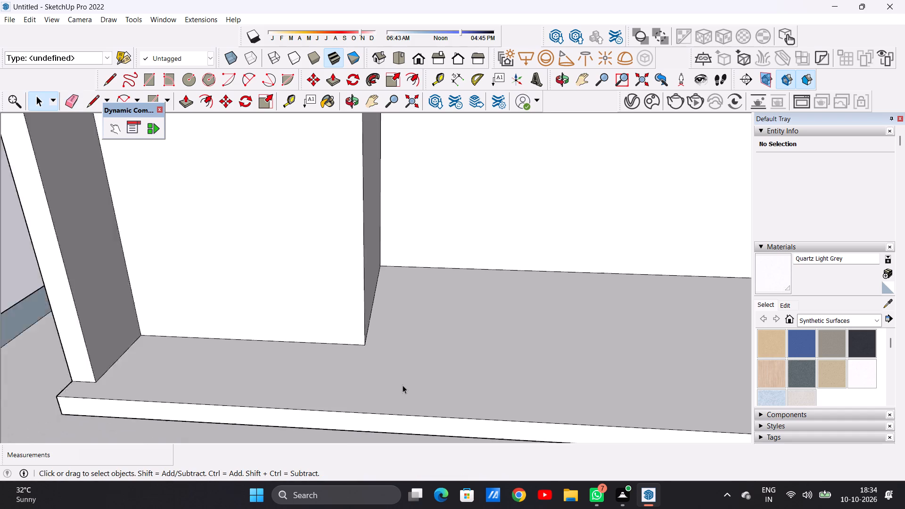
scroll(403, 385, down, 20)
middle_drag(445, 424, 447, 302)
middle_drag(468, 389, 460, 437)
scroll(422, 412, down, 4)
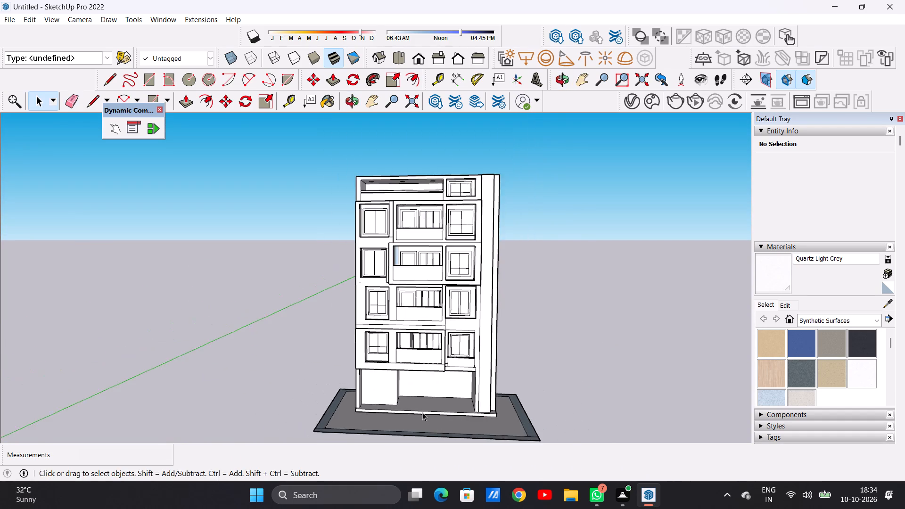
scroll(422, 412, down, 1)
middle_drag(424, 410, 428, 420)
scroll(398, 415, down, 8)
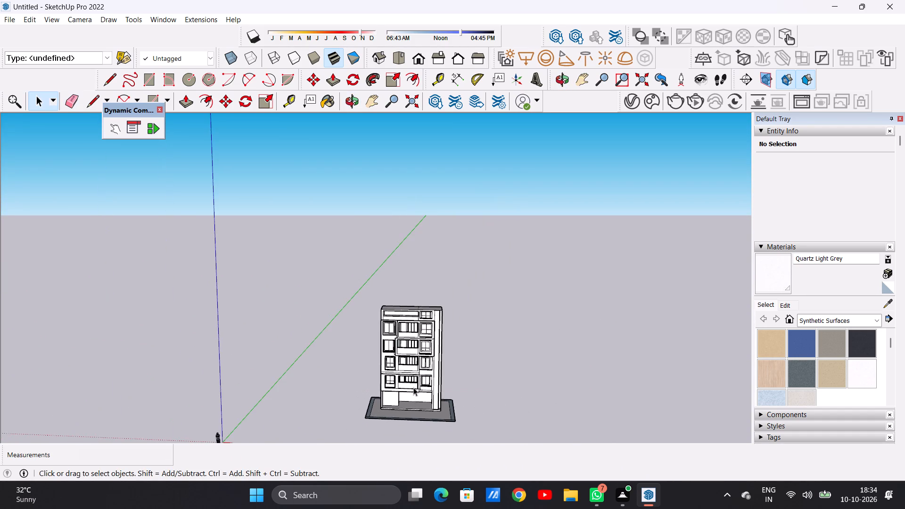
scroll(413, 336, up, 2)
scroll(410, 330, down, 1)
scroll(410, 330, up, 13)
scroll(402, 310, down, 19)
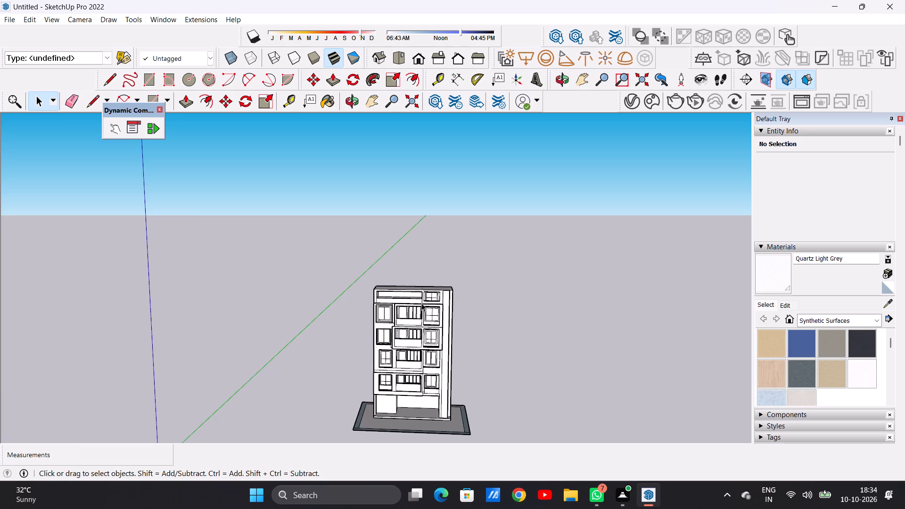
scroll(421, 303, down, 3)
middle_drag(443, 390, 440, 451)
Push/Pull the border strip along the sides and back of the ground plane up about 7' 7" to form the boundary wall.
scroll(448, 377, up, 16)
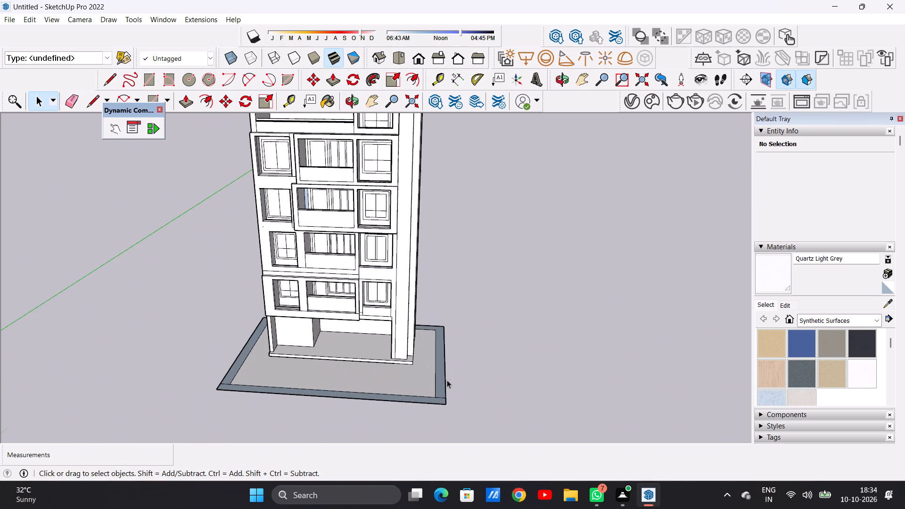
key(p)
scroll(440, 380, up, 7)
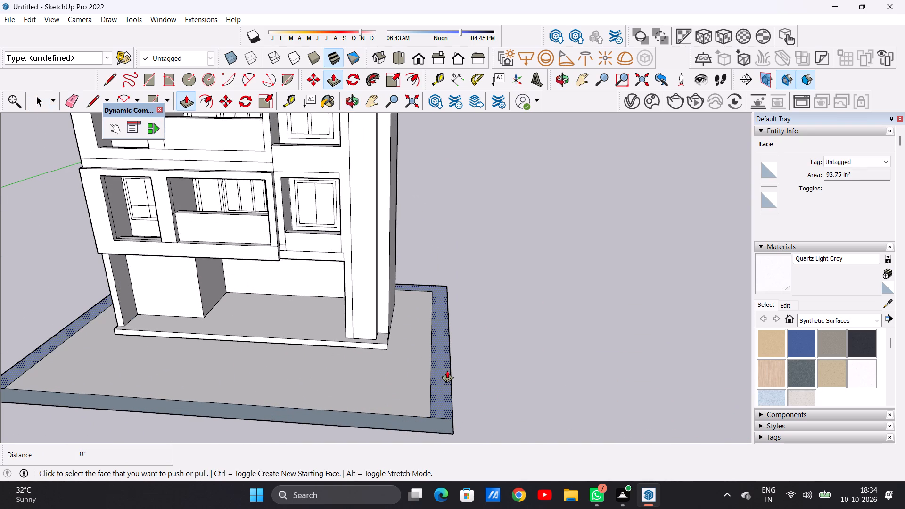
click(447, 370)
scroll(450, 312, down, 5)
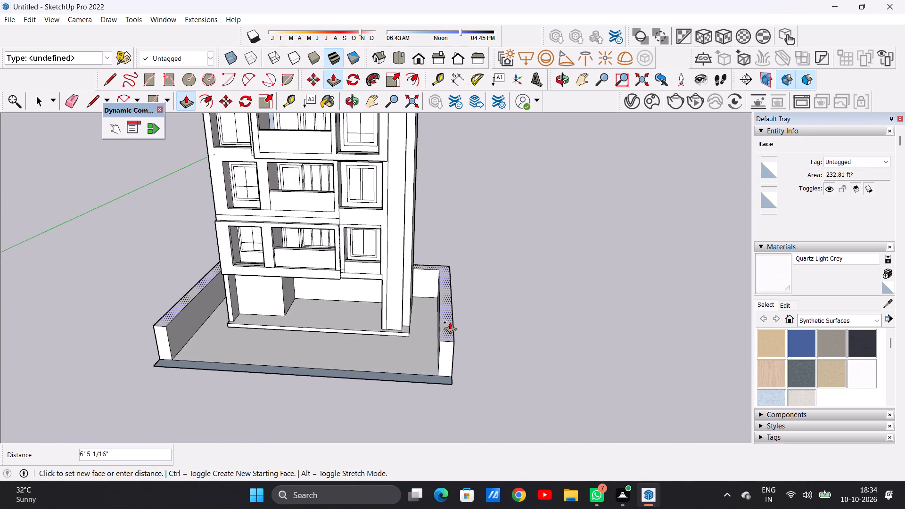
middle_drag(444, 313, 452, 266)
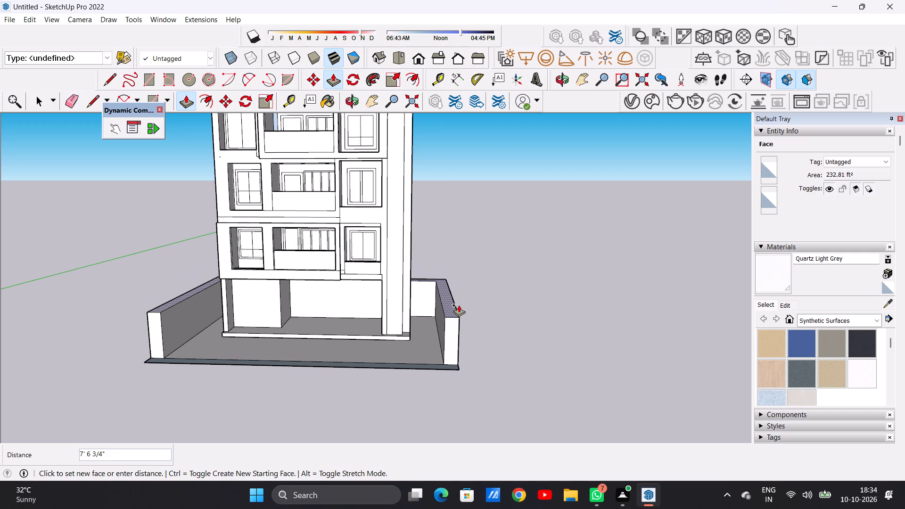
click(459, 305)
key(space)
Examine the boundary walls, the front strip and the whole building from low and raised viewpoints.
middle_drag(433, 342, 437, 255)
middle_drag(435, 256, 434, 263)
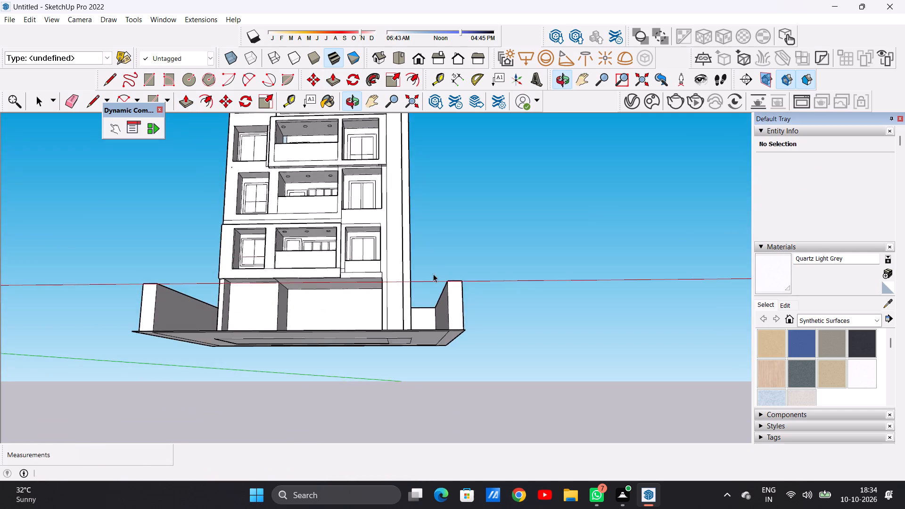
scroll(428, 320, down, 4)
middle_drag(404, 303, 400, 437)
middle_drag(406, 366, 418, 410)
scroll(405, 393, up, 4)
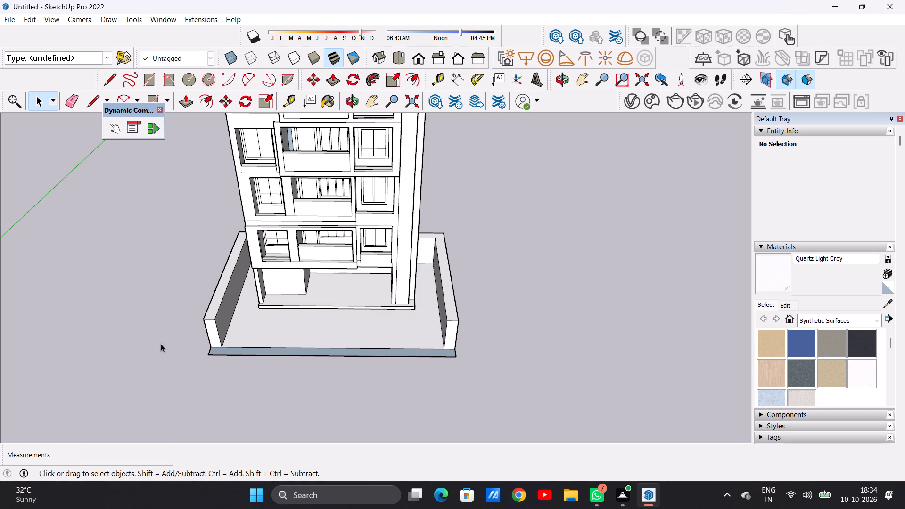
scroll(274, 326, down, 5)
middle_drag(270, 342, 258, 372)
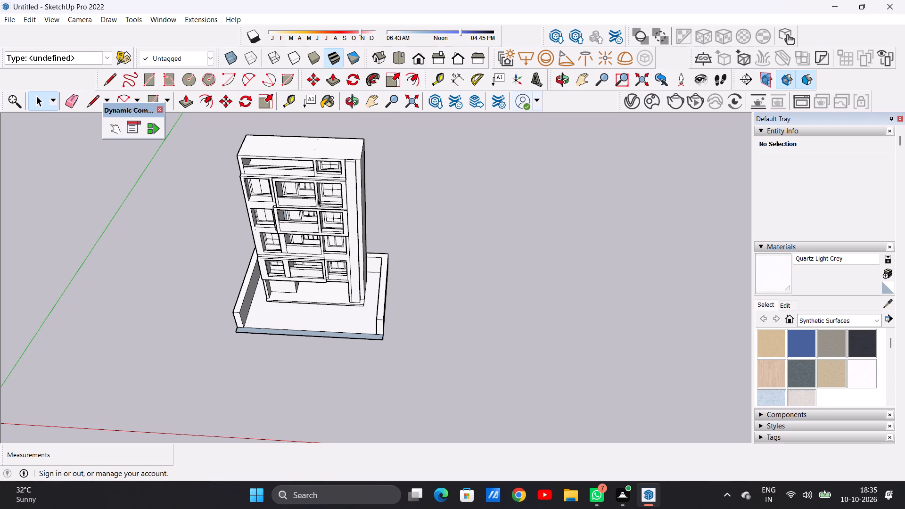
Draw a line about 2' 2" long across the flat front border strip, roughly a third along from its left end.
scroll(238, 331, up, 15)
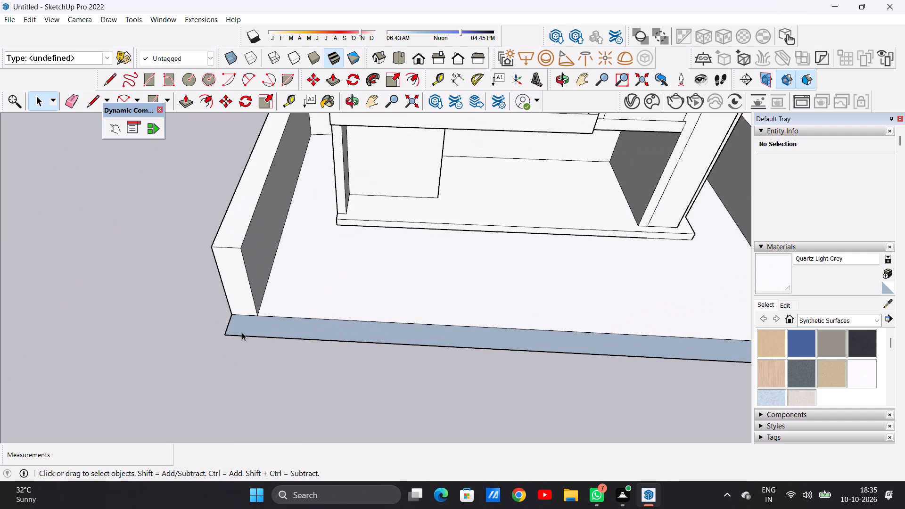
scroll(374, 316, down, 10)
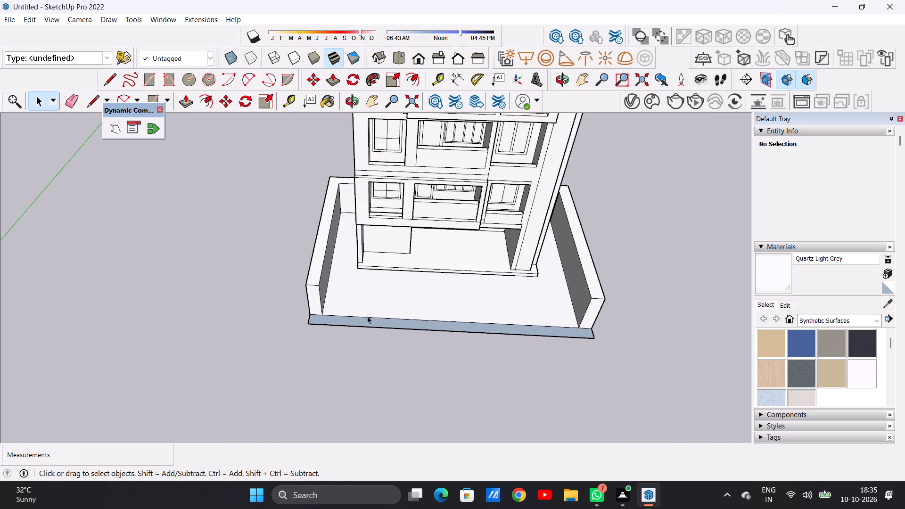
scroll(395, 325, up, 2)
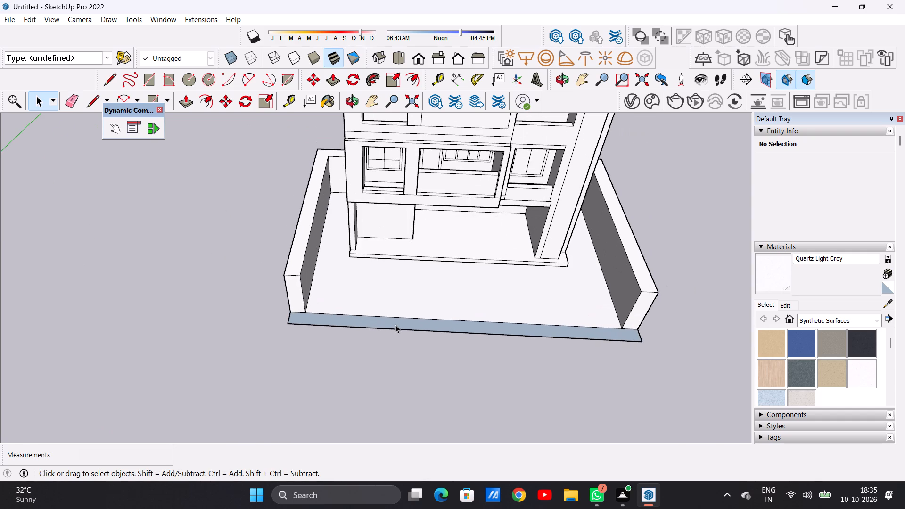
key(l)
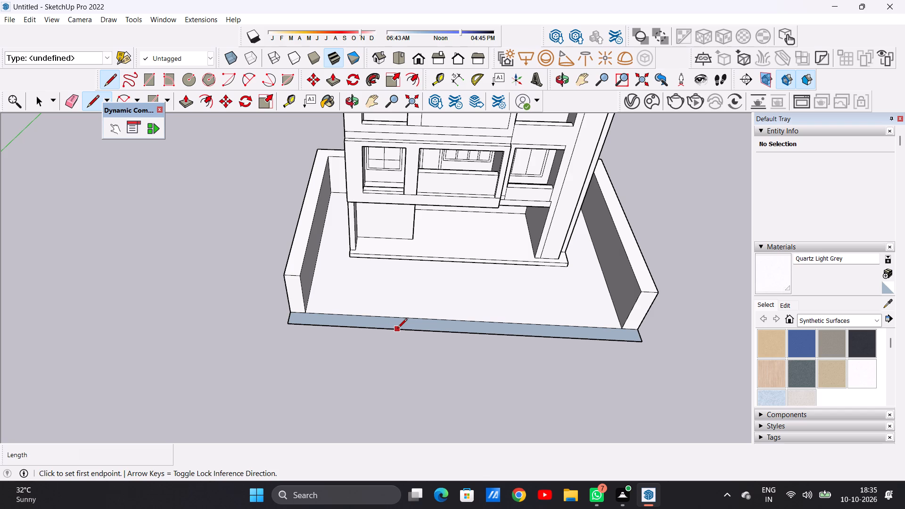
click(397, 329)
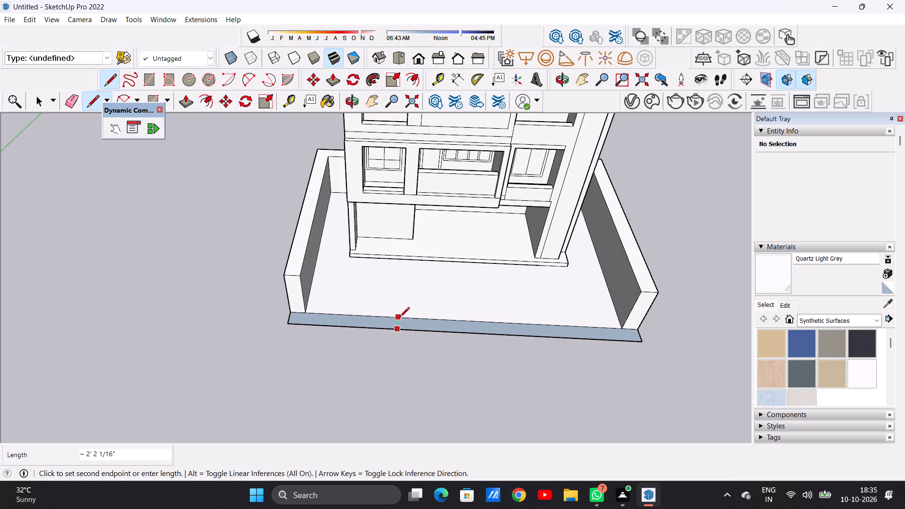
click(399, 314)
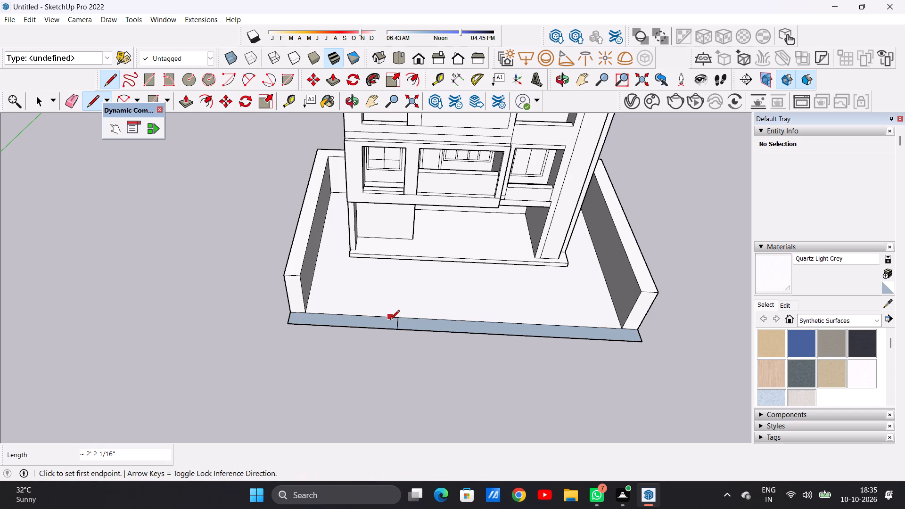
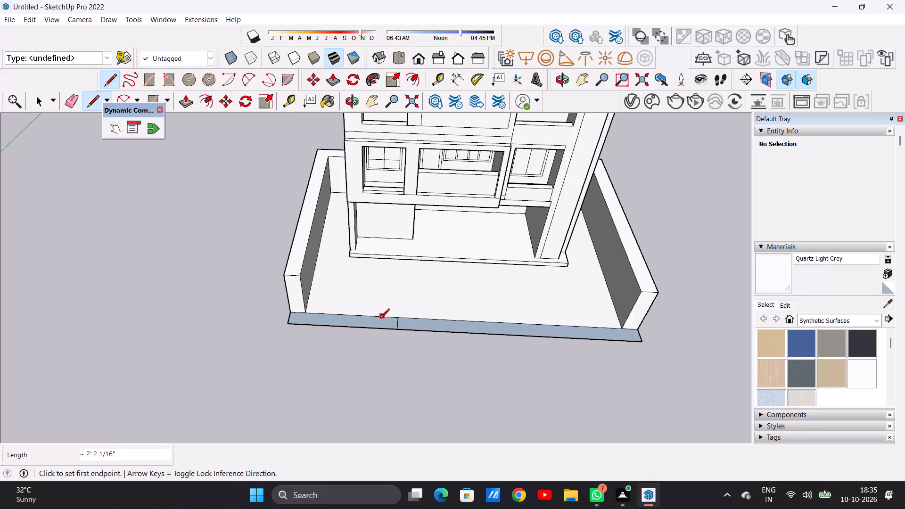
Draw two close parallel lines, each about 2' 2" long, across the front border strip roughly two thirds along from its left end.
scroll(377, 320, down, 7)
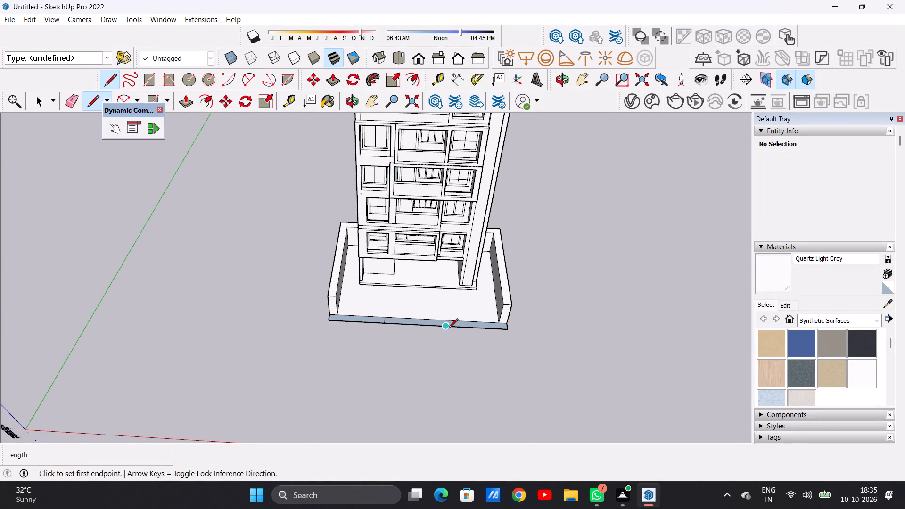
scroll(448, 329, up, 11)
middle_drag(452, 351, 452, 263)
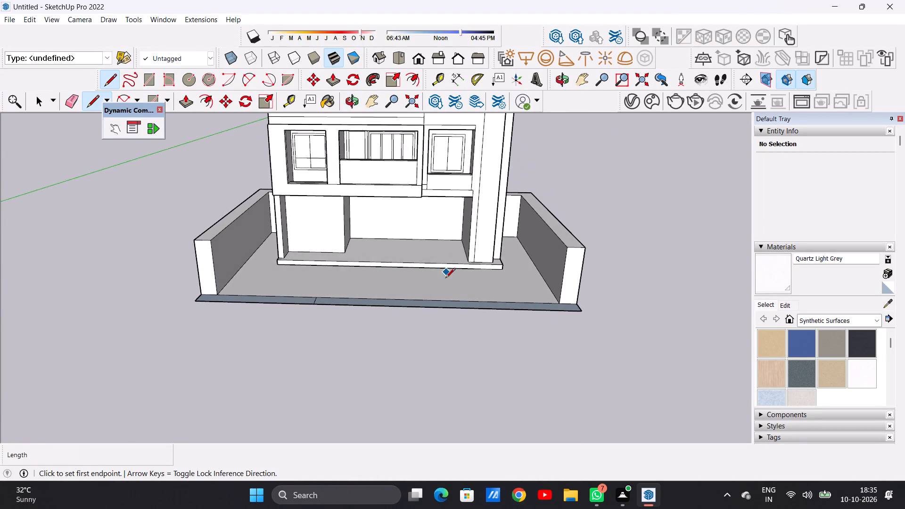
scroll(452, 310, up, 3)
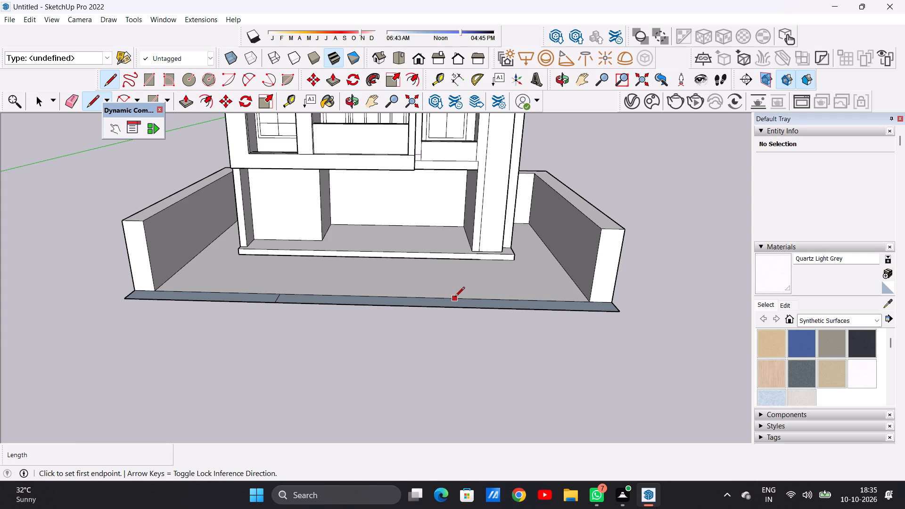
click(455, 297)
click(457, 310)
scroll(475, 312, up, 6)
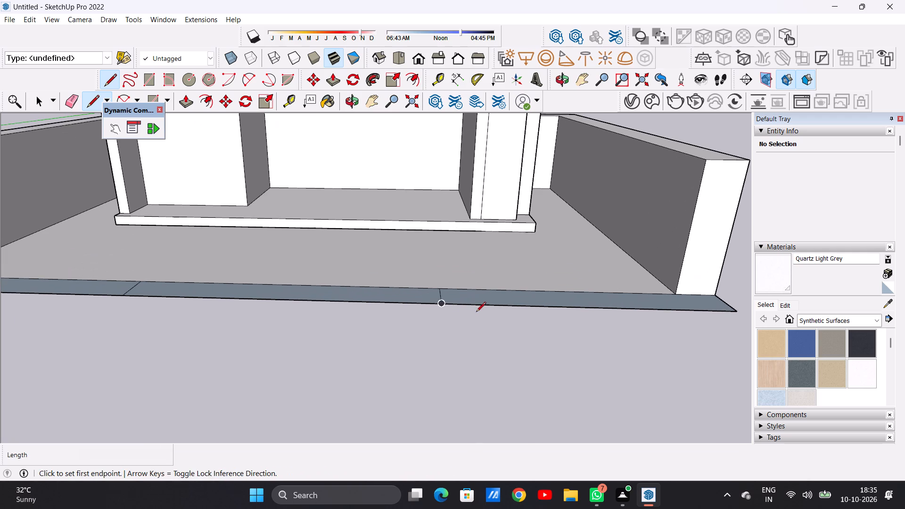
click(490, 290)
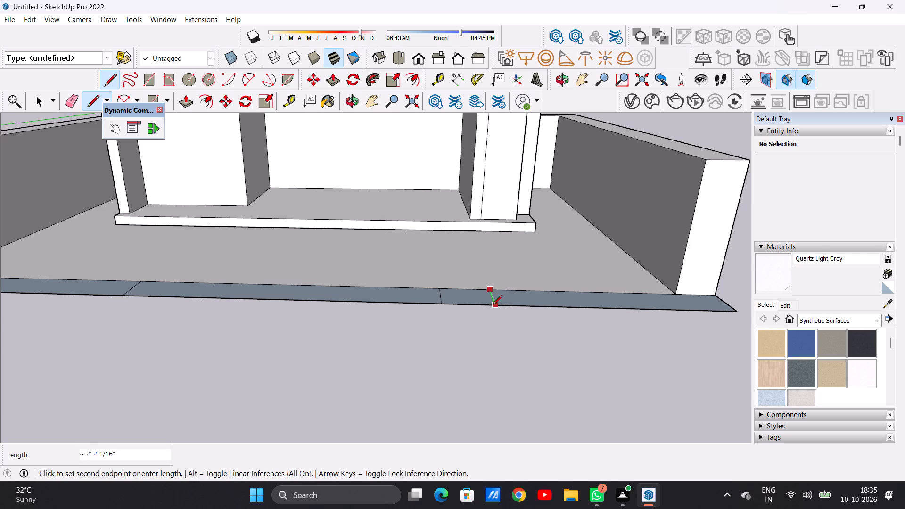
click(493, 305)
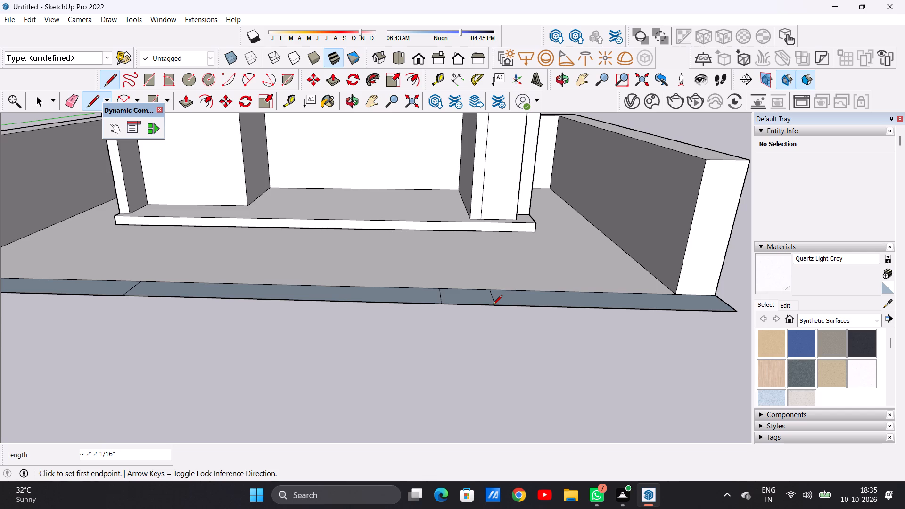
key(space)
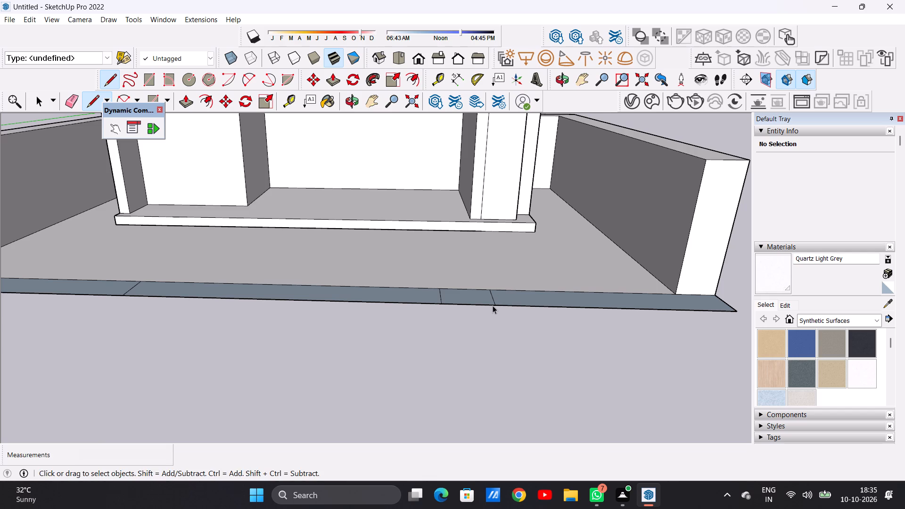
Push/Pull the left segment of the front border strip up to the top of the adjoining side boundary wall.
scroll(494, 291, down, 14)
middle_drag(503, 307, 512, 426)
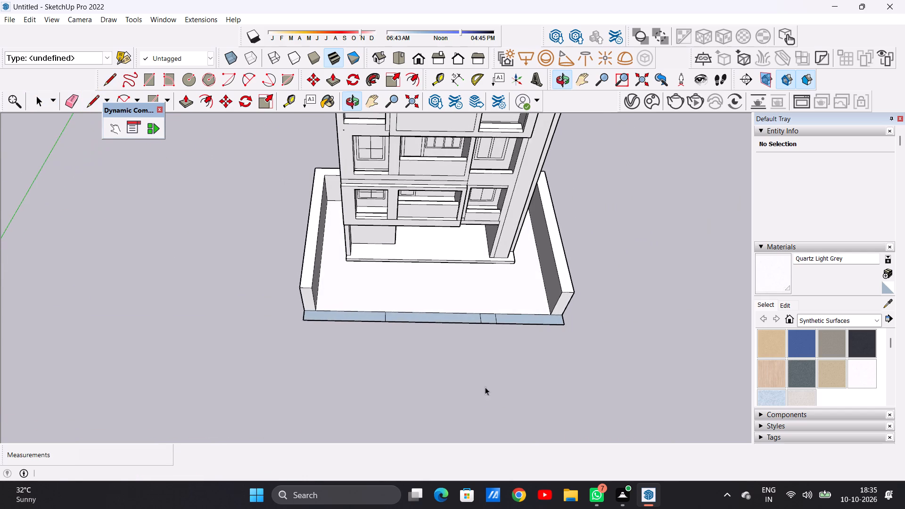
scroll(385, 321, up, 8)
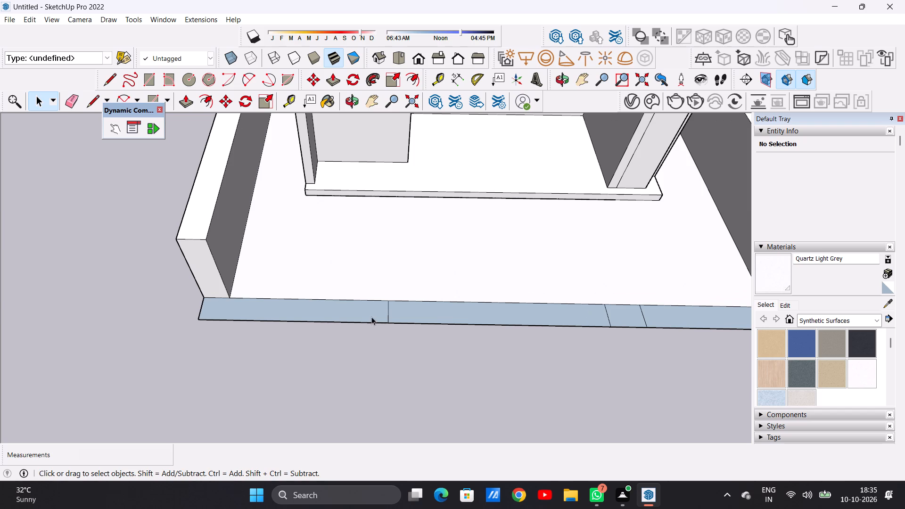
key(p)
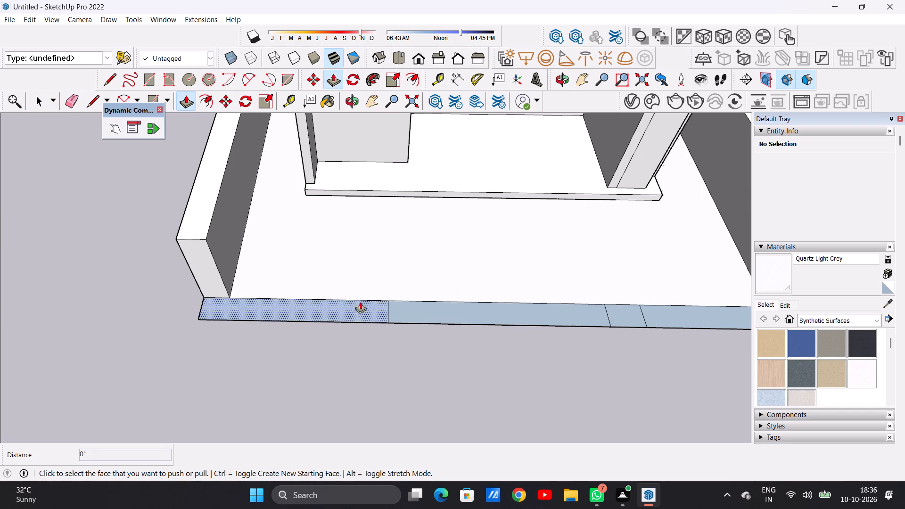
scroll(371, 296, up, 5)
click(370, 314)
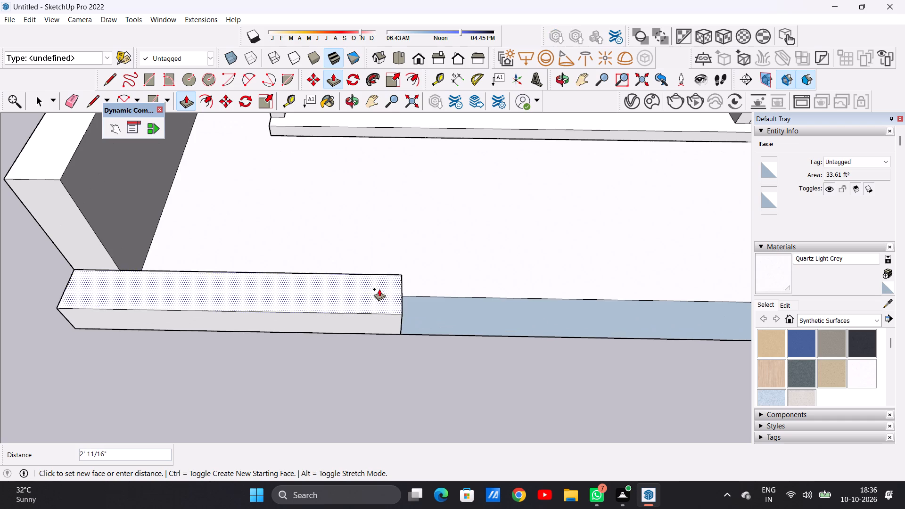
scroll(381, 289, down, 5)
scroll(214, 263, down, 5)
middle_drag(192, 301, 251, 282)
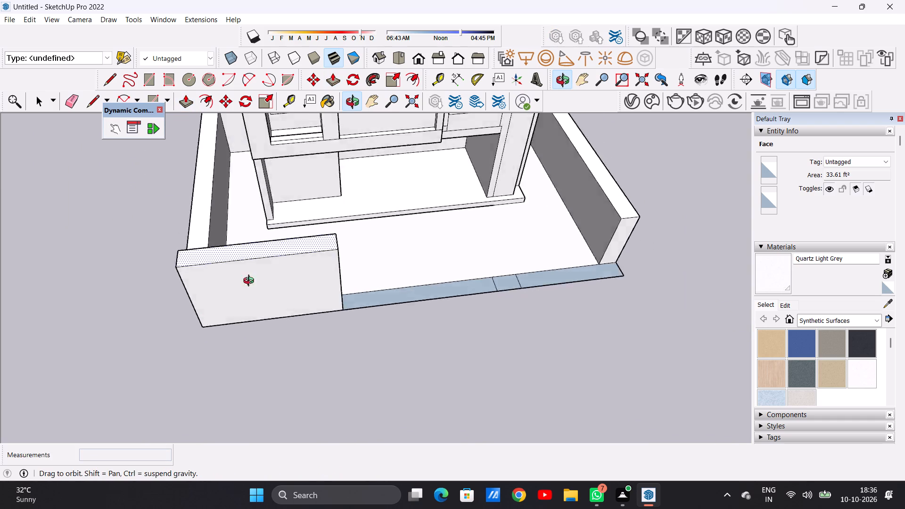
middle_drag(251, 282, 432, 243)
scroll(324, 327, up, 5)
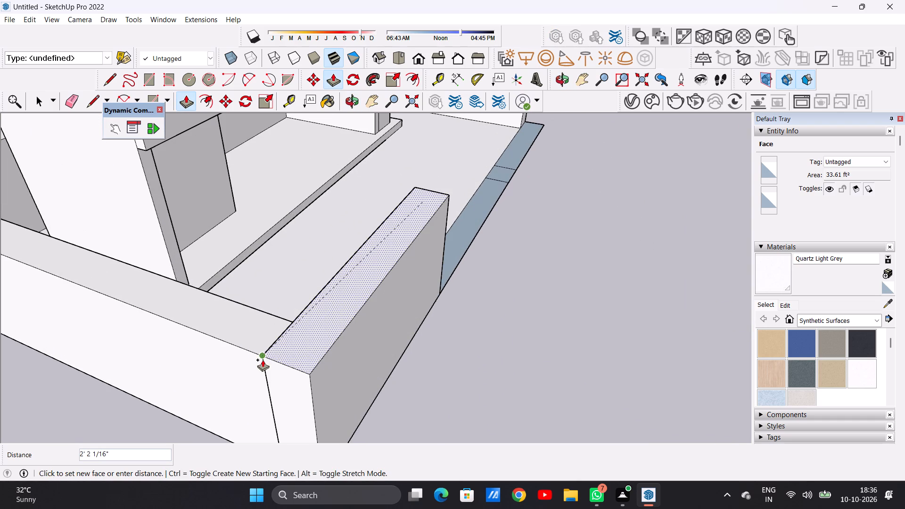
click(263, 357)
key(space)
Push/Pull the small segment between the two close dividing lines up about 7' 7", level with the front wall, as a gate pillar.
scroll(324, 371, down, 3)
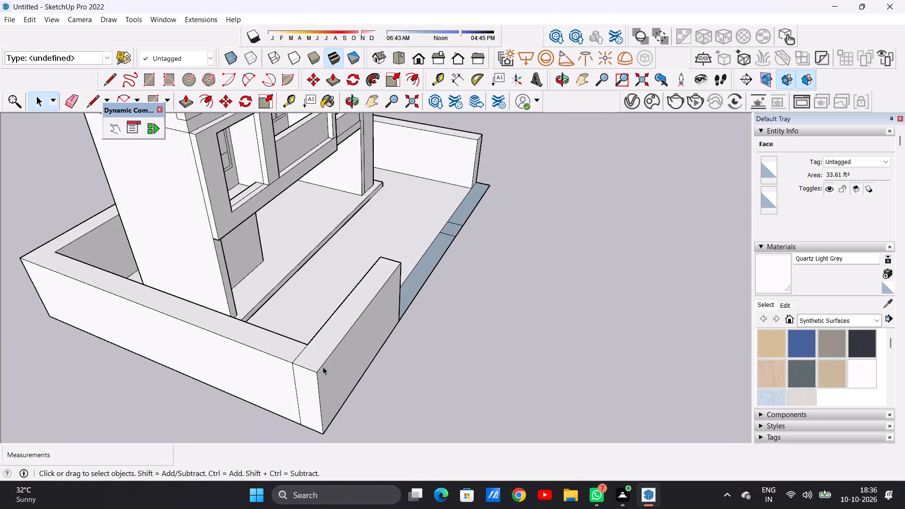
scroll(323, 367, down, 7)
middle_drag(407, 359, 203, 328)
scroll(191, 339, down, 4)
middle_drag(350, 346, 314, 406)
scroll(407, 330, up, 7)
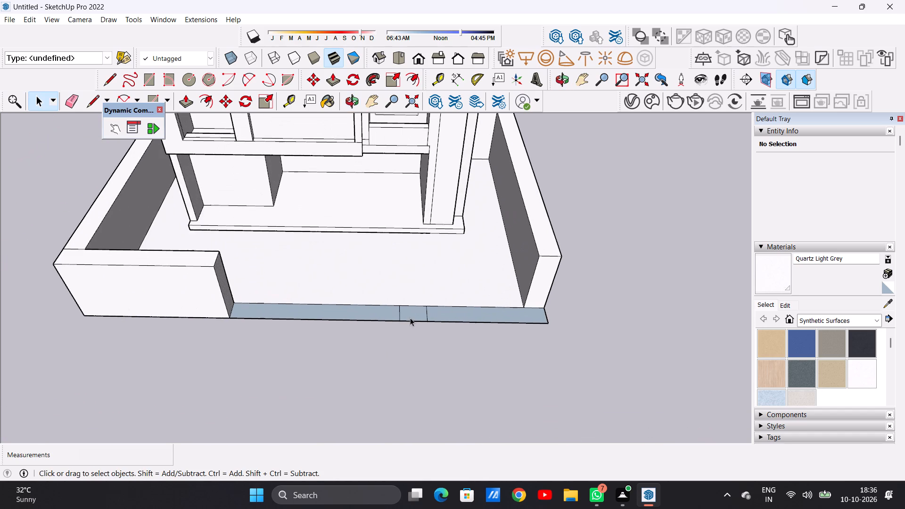
key(p)
scroll(421, 312, up, 5)
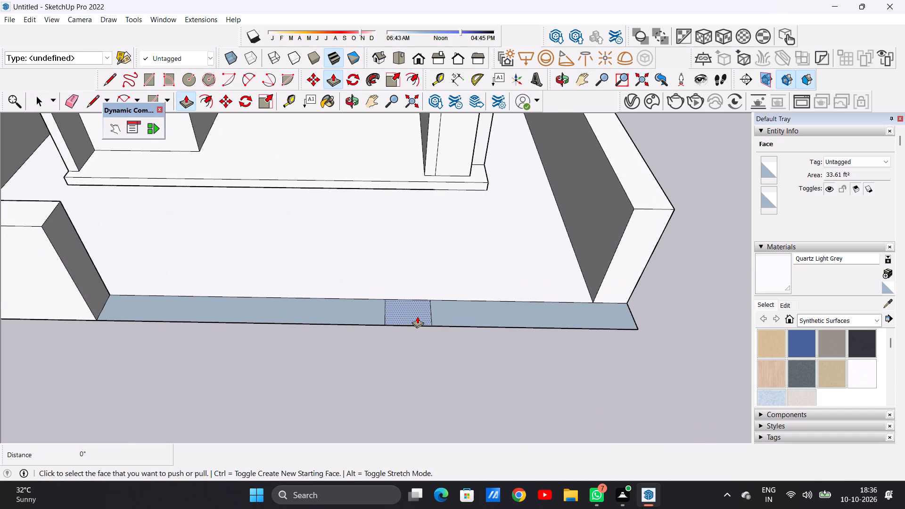
click(417, 316)
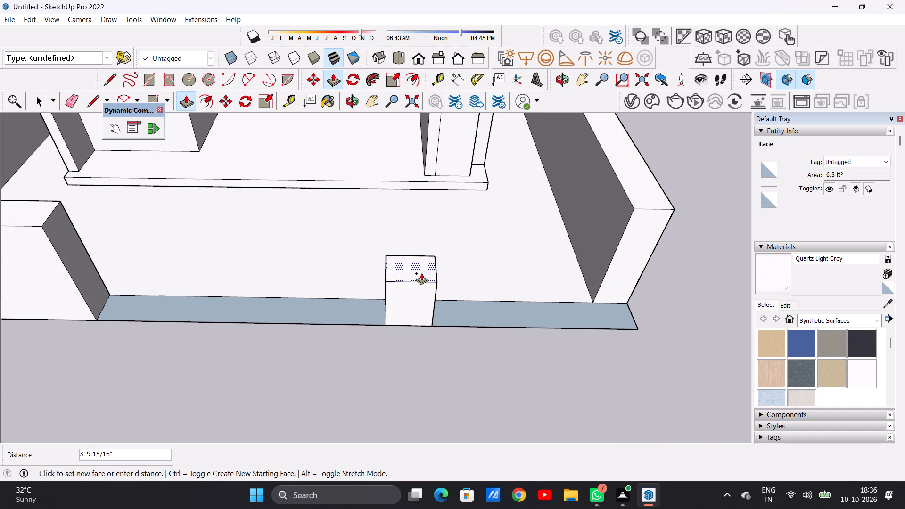
scroll(422, 278, down, 4)
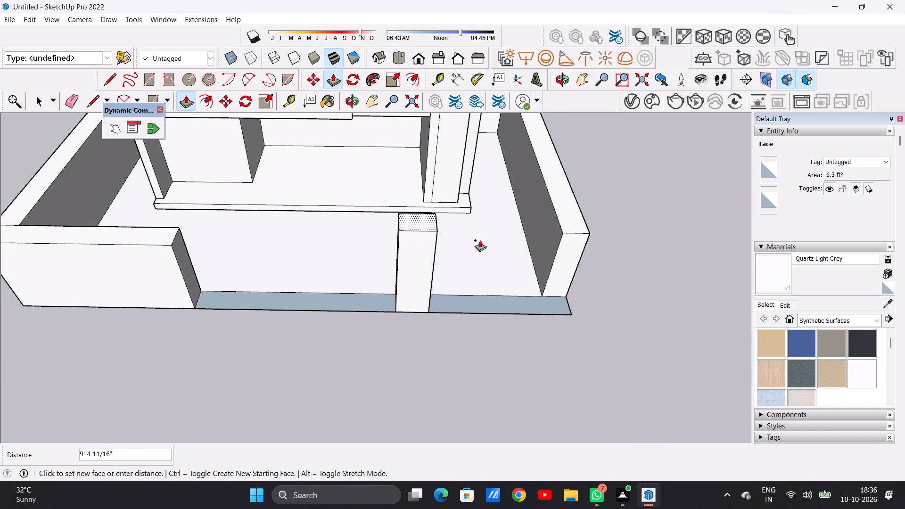
click(173, 247)
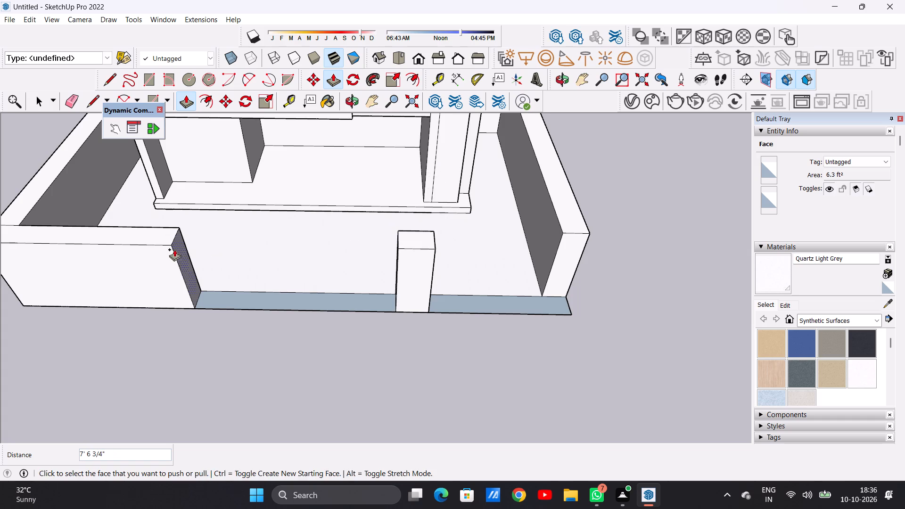
key(space)
Examine the front wall, the gate pillar and the openings beside it from low and raised viewpoints.
scroll(296, 446, down, 1)
middle_drag(289, 358, 289, 347)
middle_drag(289, 347, 286, 272)
scroll(271, 302, down, 7)
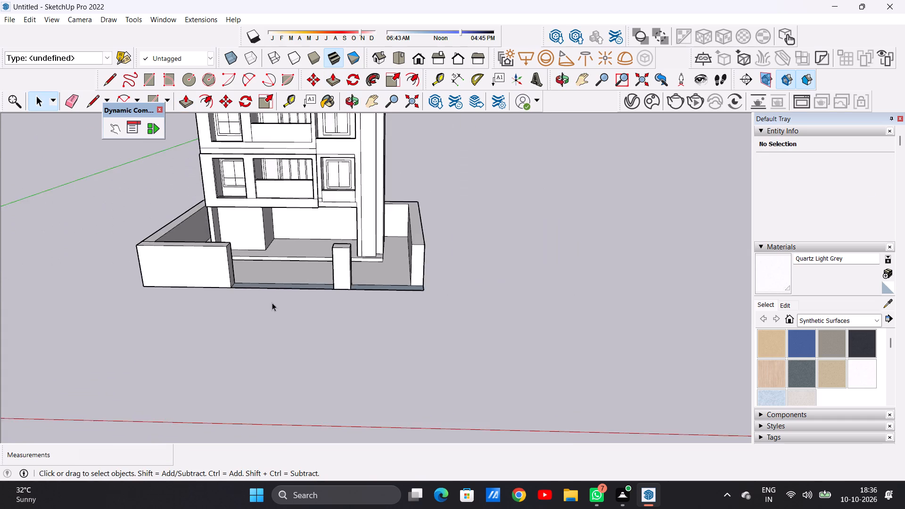
scroll(272, 303, down, 6)
middle_drag(329, 328, 336, 352)
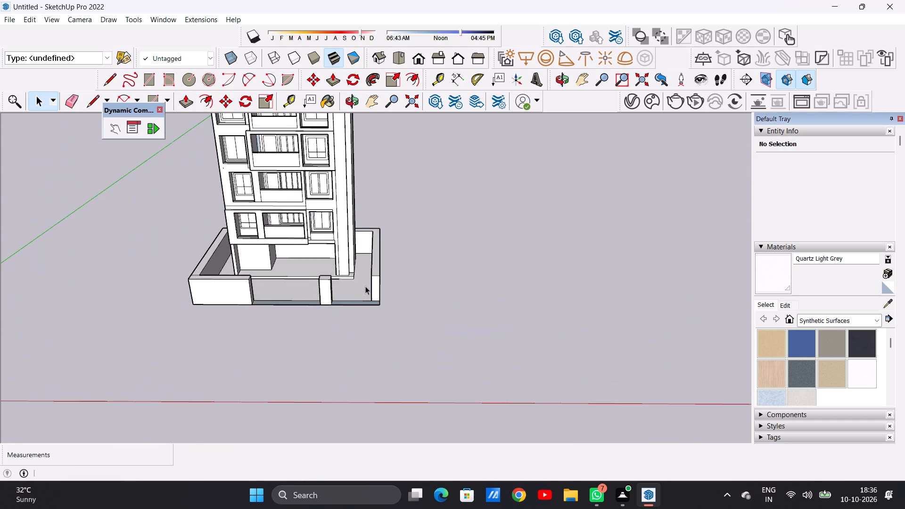
scroll(365, 286, up, 5)
middle_drag(344, 307, 342, 418)
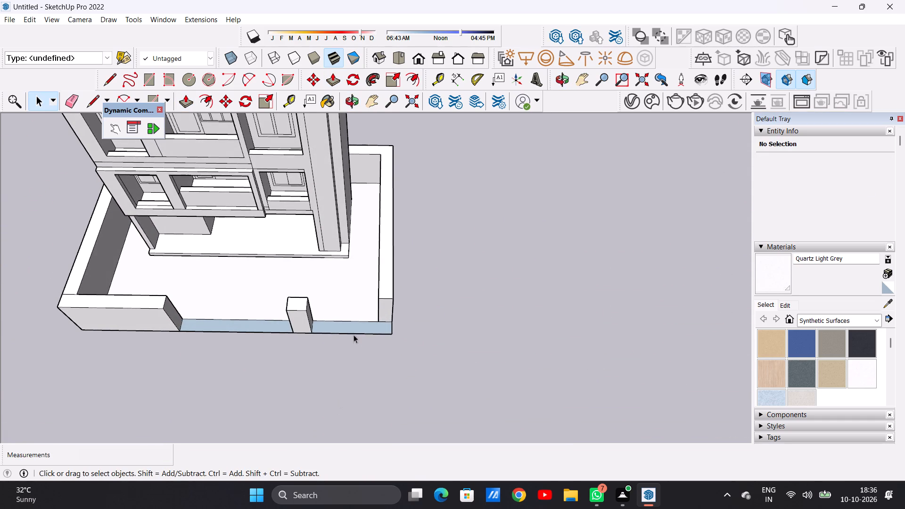
scroll(337, 304, down, 9)
scroll(239, 249, up, 9)
scroll(243, 266, down, 4)
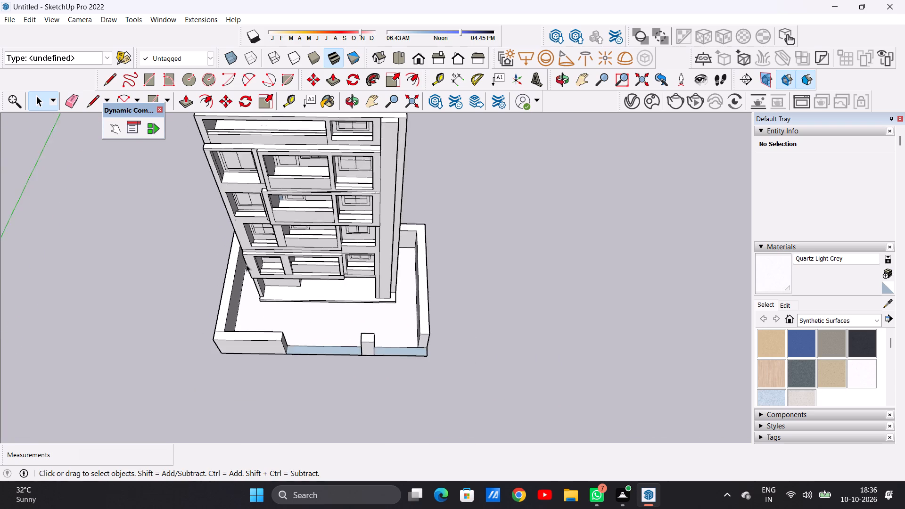
scroll(246, 264, down, 2)
scroll(372, 333, up, 15)
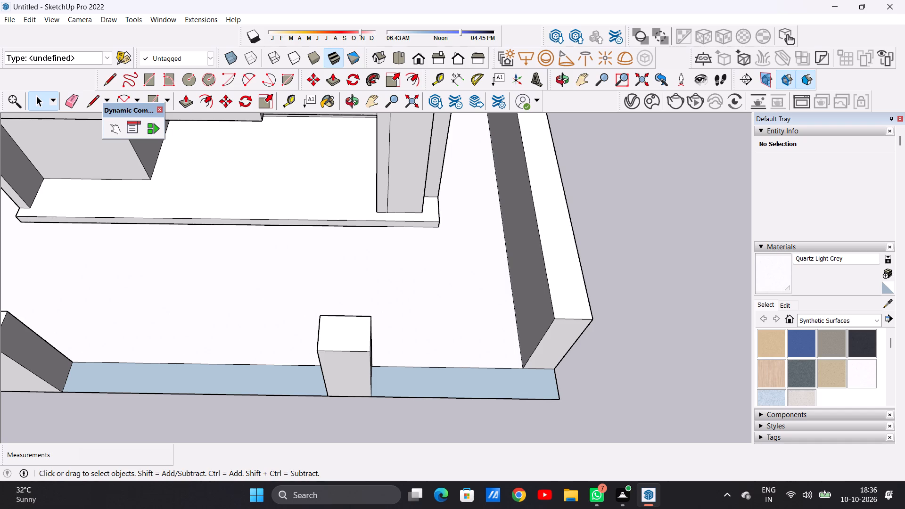
scroll(362, 344, down, 9)
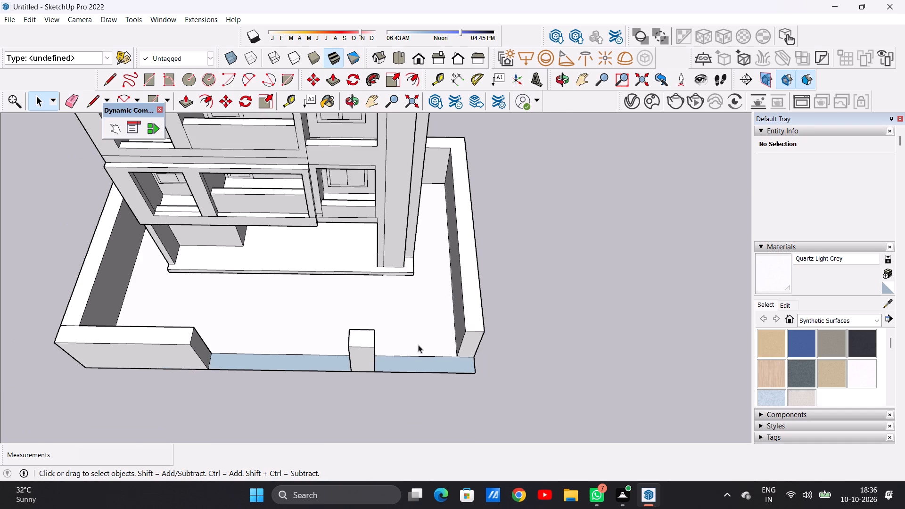
middle_drag(431, 371, 418, 333)
scroll(418, 339, down, 5)
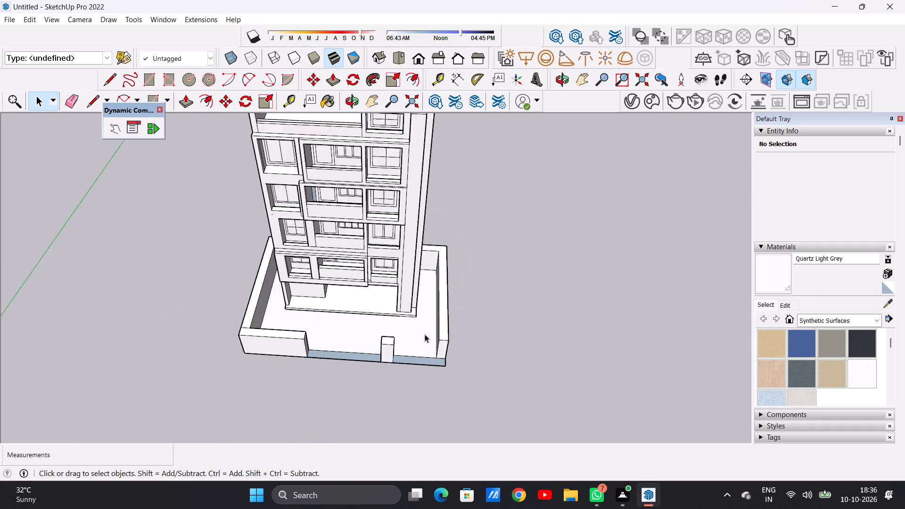
scroll(425, 334, down, 7)
scroll(404, 327, up, 7)
Examine the whole building with its boundary wall and gate pillar from the front and the right side.
middle_drag(393, 337, 395, 208)
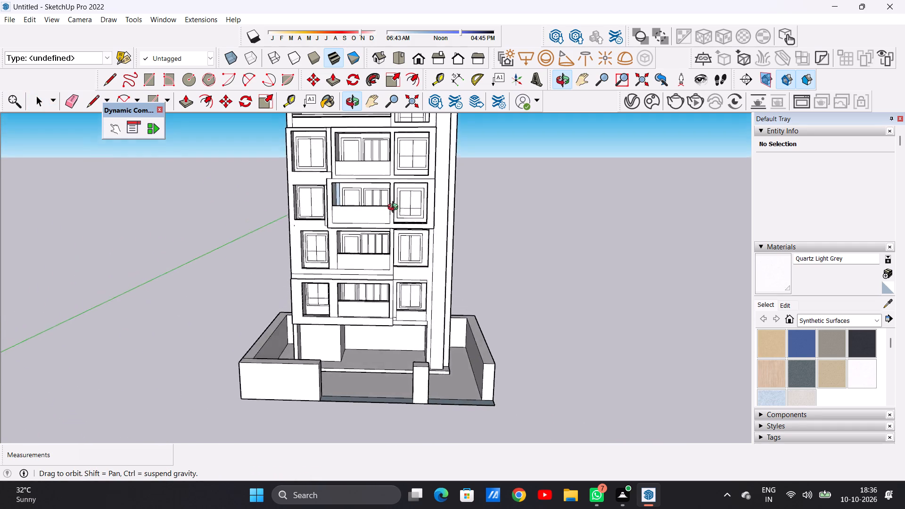
middle_drag(395, 208, 192, 274)
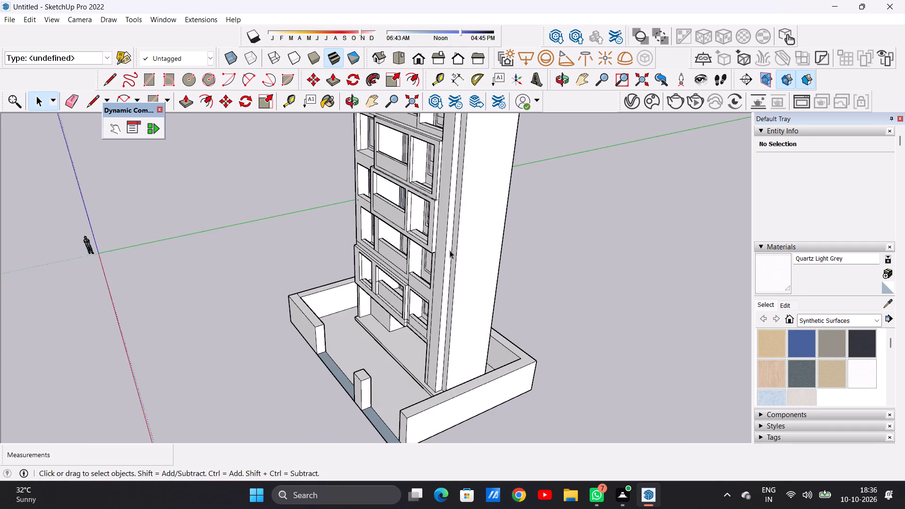
middle_drag(468, 250, 568, 249)
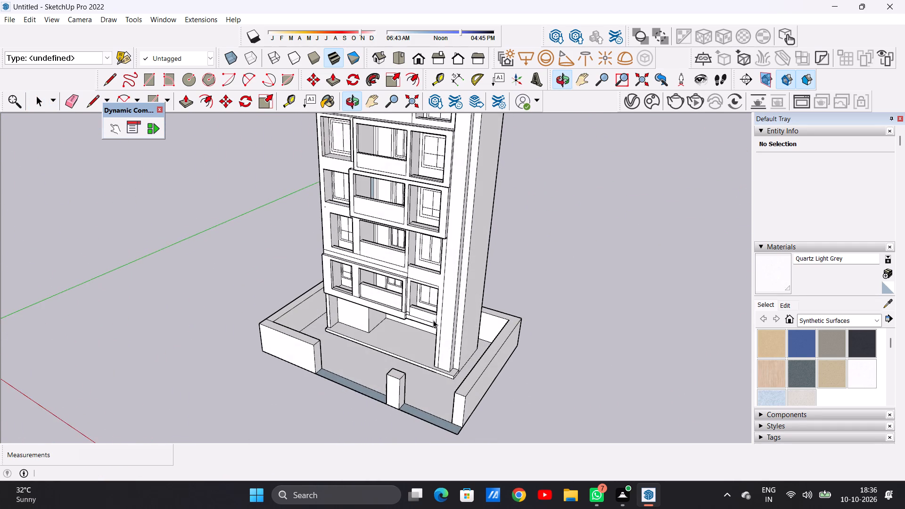
middle_drag(408, 333, 522, 309)
scroll(360, 328, down, 9)
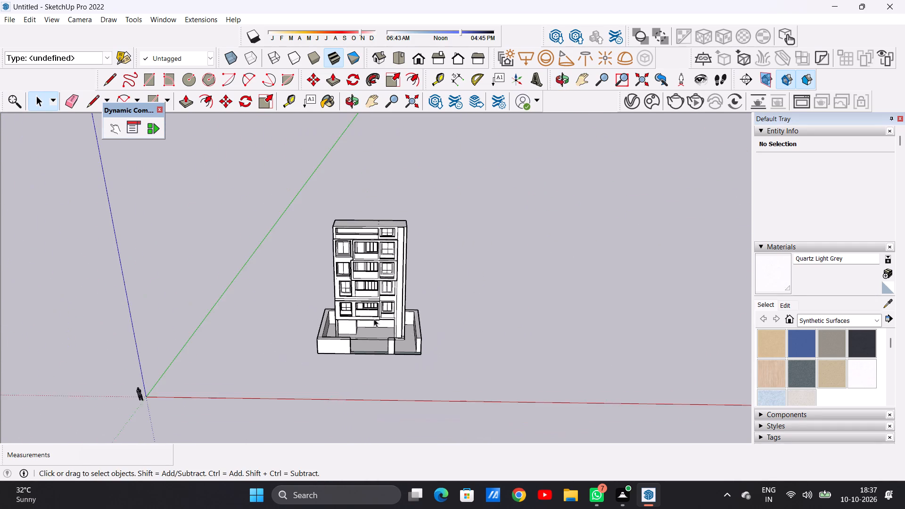
middle_drag(373, 318, 372, 246)
scroll(368, 279, up, 8)
scroll(347, 263, down, 1)
scroll(347, 263, up, 12)
scroll(321, 288, down, 5)
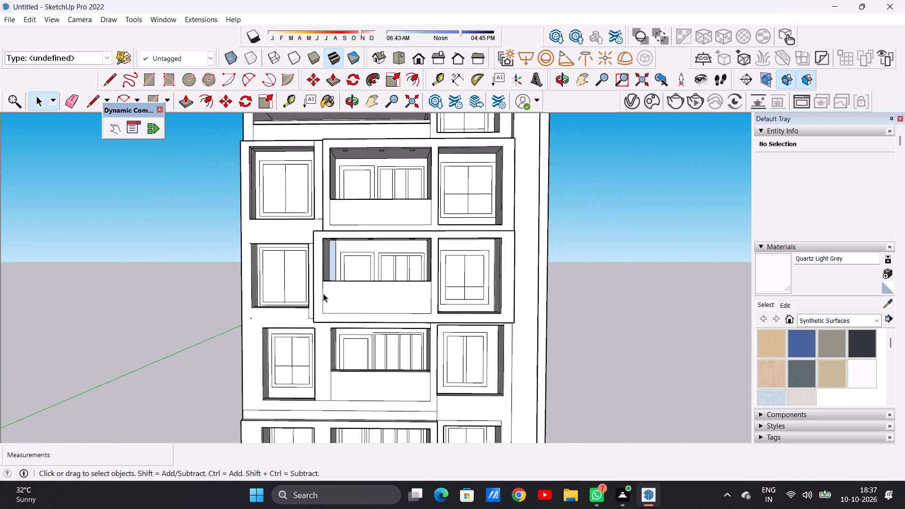
scroll(323, 294, down, 12)
middle_drag(413, 293, 403, 347)
scroll(373, 315, down, 5)
scroll(392, 378, up, 6)
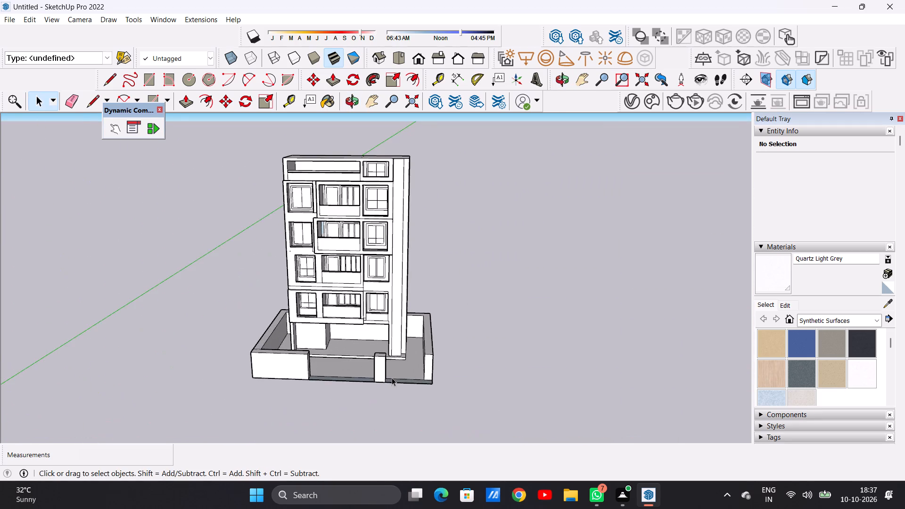
middle_drag(395, 369, 395, 410)
scroll(428, 374, up, 6)
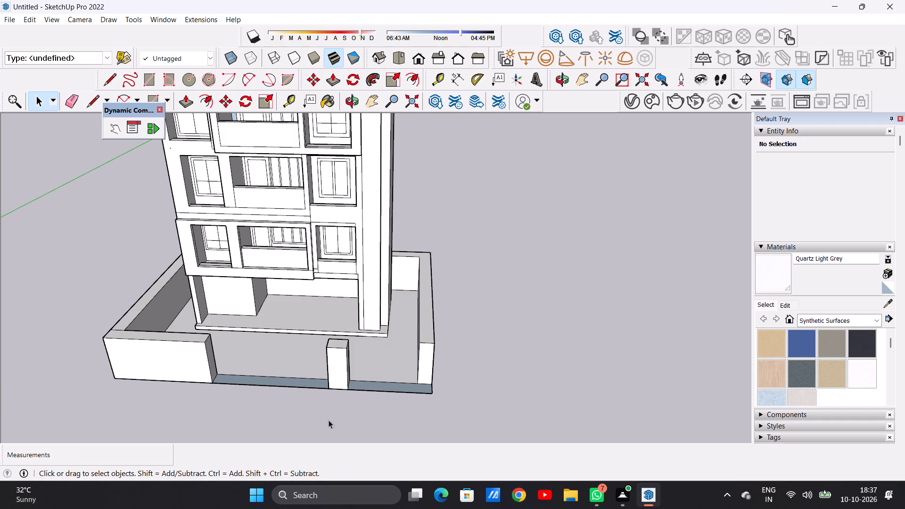
scroll(373, 403, down, 6)
middle_drag(232, 392, 234, 352)
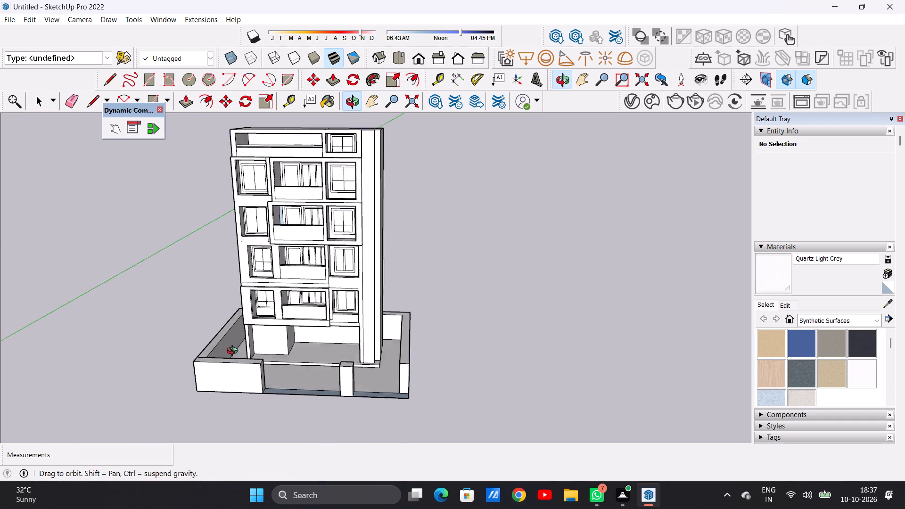
Undo the gate pillar and front wall Push/Pulls on the front border strip.
middle_drag(234, 352, 239, 337)
scroll(239, 364, up, 2)
key(ctrl+z)
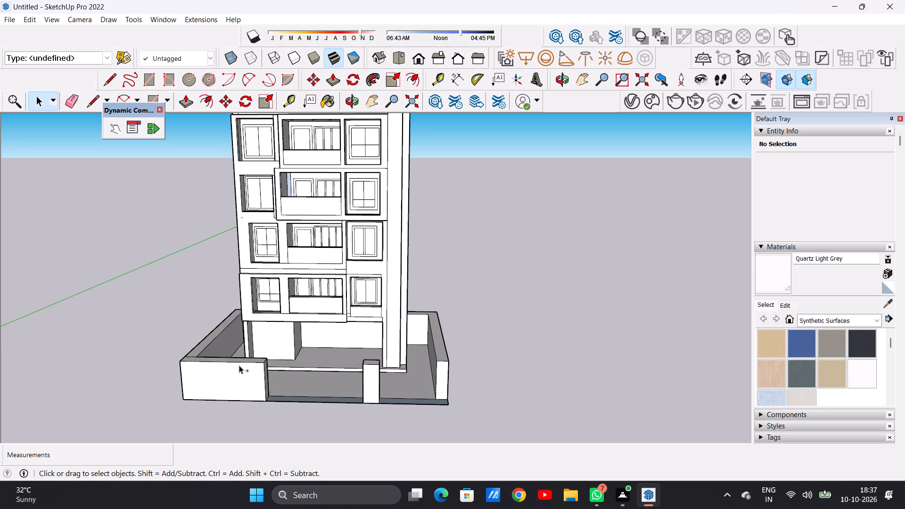
key(ctrl+z)
Draw a line about 2' 2" long across the front border strip, just left of its left dividing line.
middle_drag(228, 381, 226, 449)
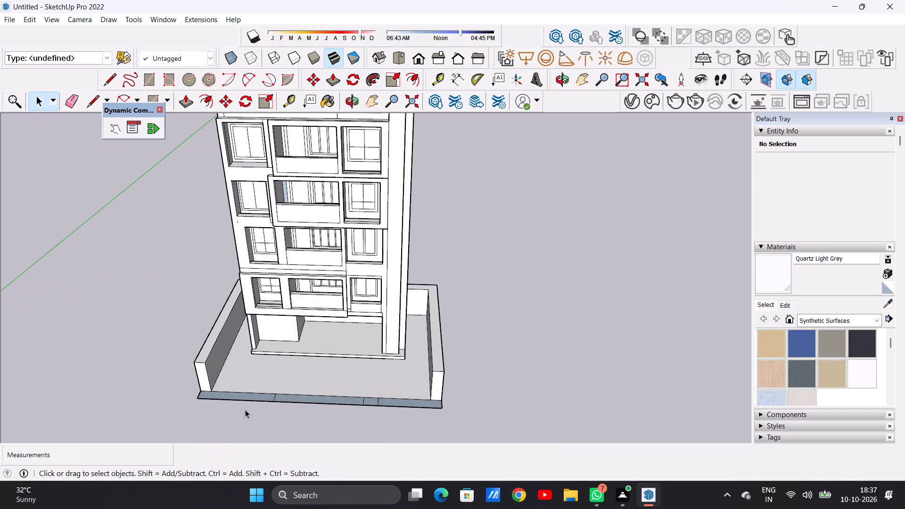
scroll(259, 399, up, 6)
scroll(315, 386, down, 5)
scroll(306, 402, up, 6)
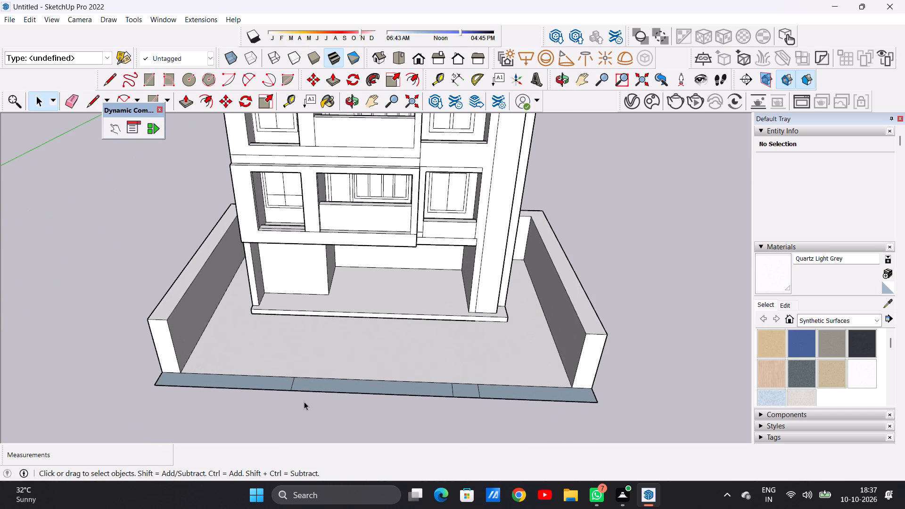
key(l)
scroll(298, 397, up, 10)
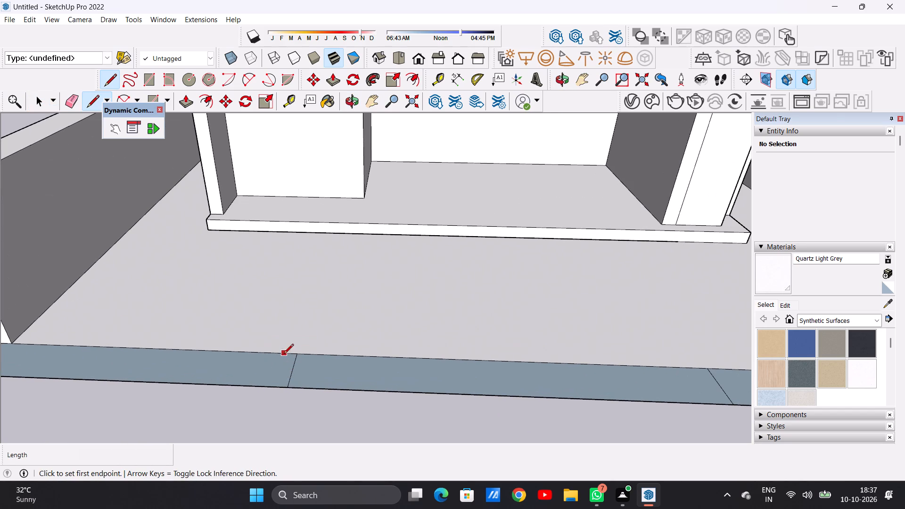
click(282, 353)
click(273, 387)
key(space)
Draw a line about 2' 2" long across the front border strip from the inner corner of the left side boundary wall.
scroll(344, 379, down, 11)
scroll(320, 378, up, 4)
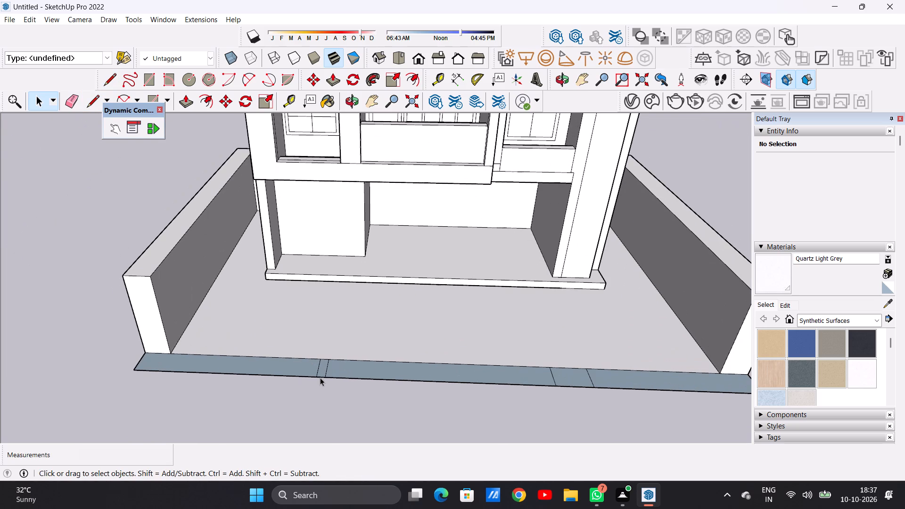
scroll(163, 365, up, 5)
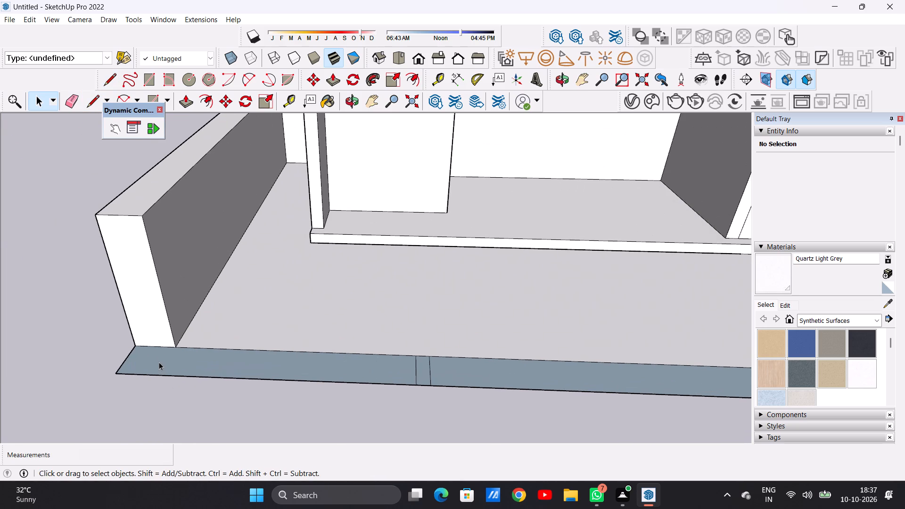
key(l)
scroll(160, 351, up, 6)
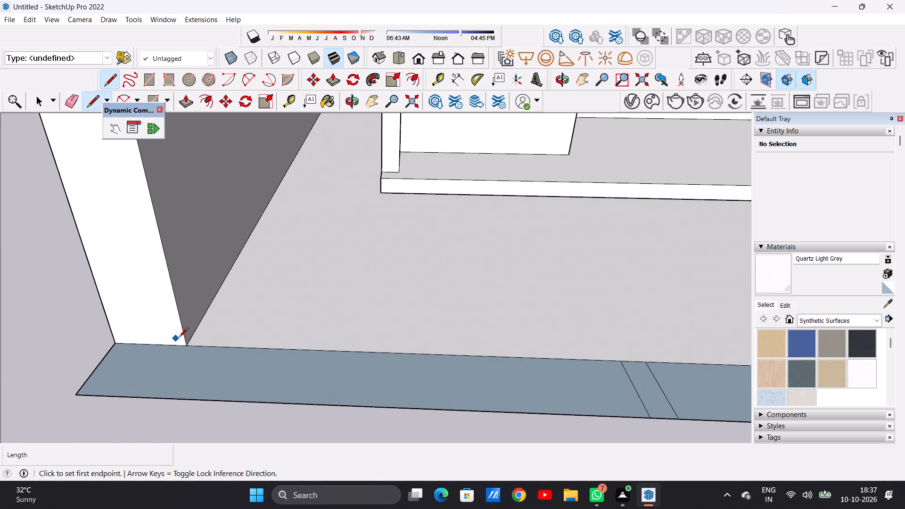
click(189, 347)
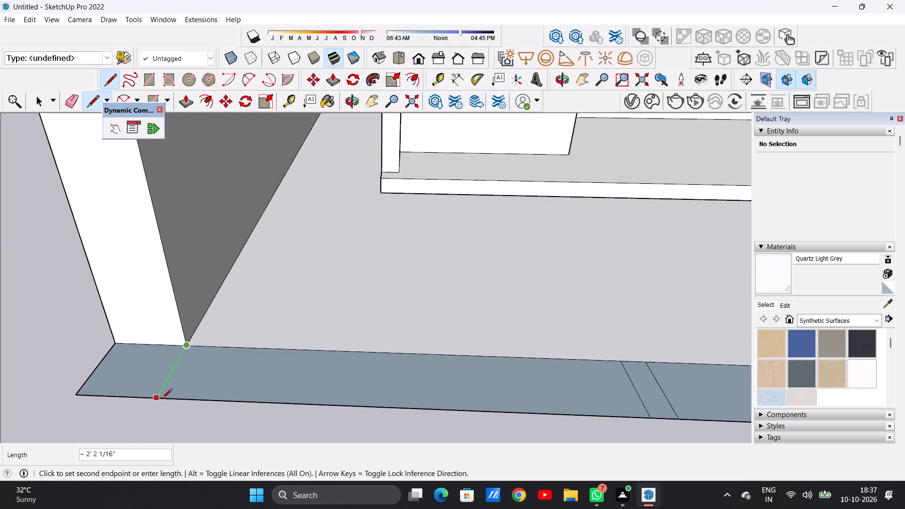
click(156, 398)
key(space)
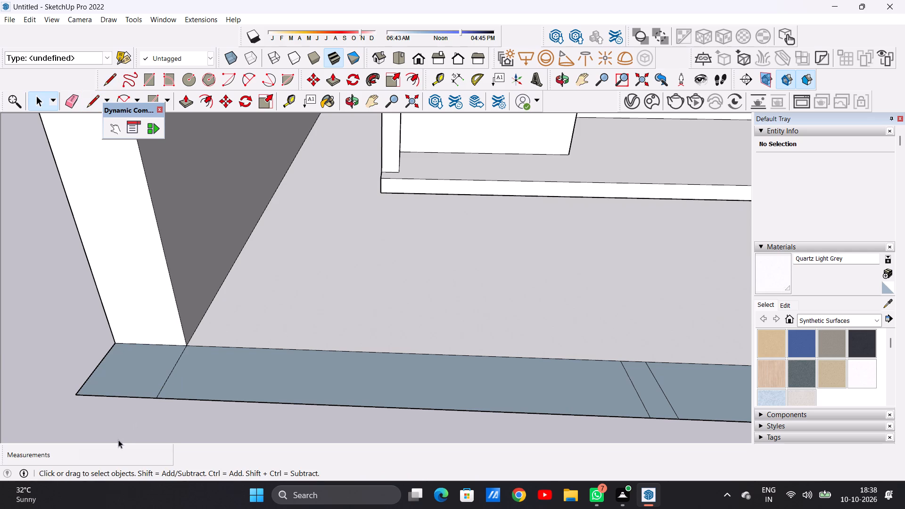
Push/Pull the left corner segment of the front border strip up about 8' 5" as a corner pillar, slightly above the side wall.
scroll(293, 378, down, 10)
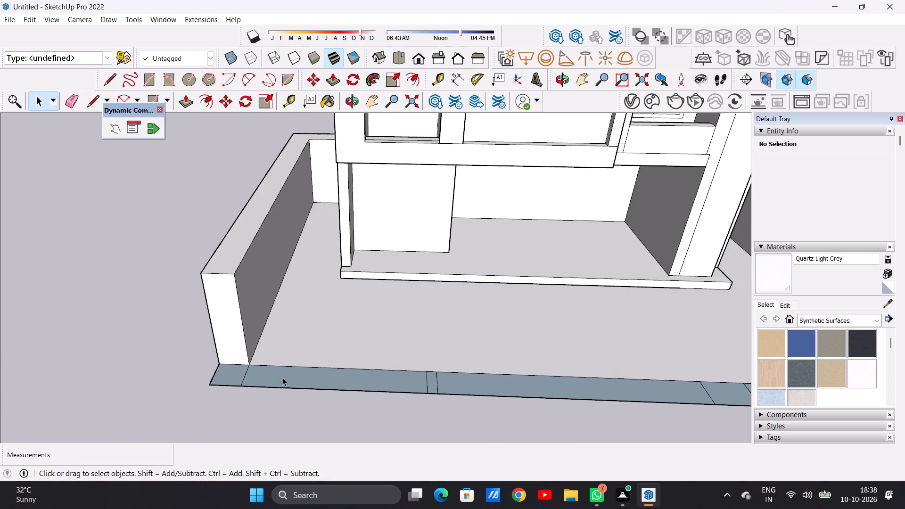
scroll(225, 366, up, 3)
key(p)
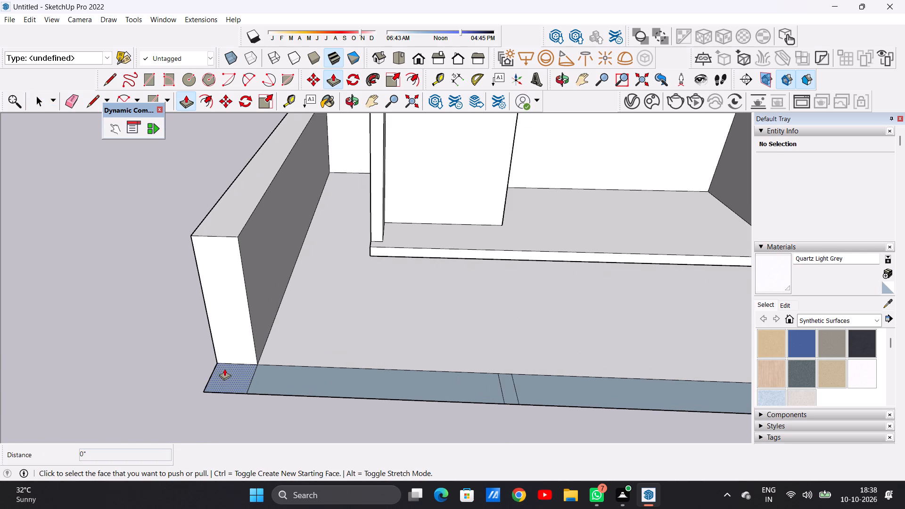
scroll(224, 369, up, 3)
click(250, 379)
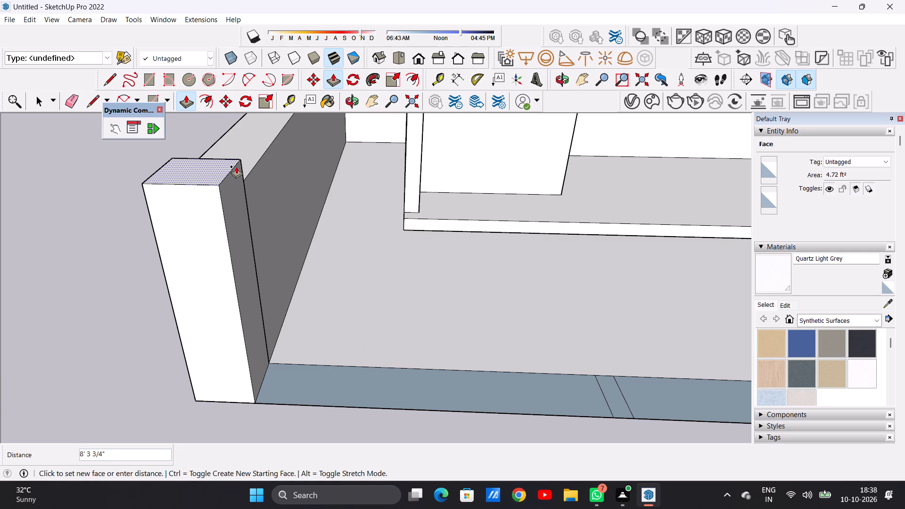
click(236, 163)
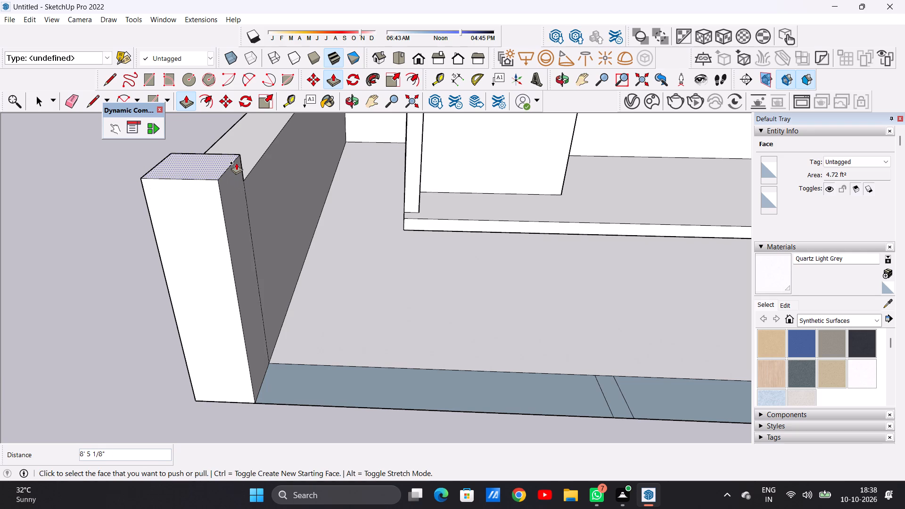
key(space)
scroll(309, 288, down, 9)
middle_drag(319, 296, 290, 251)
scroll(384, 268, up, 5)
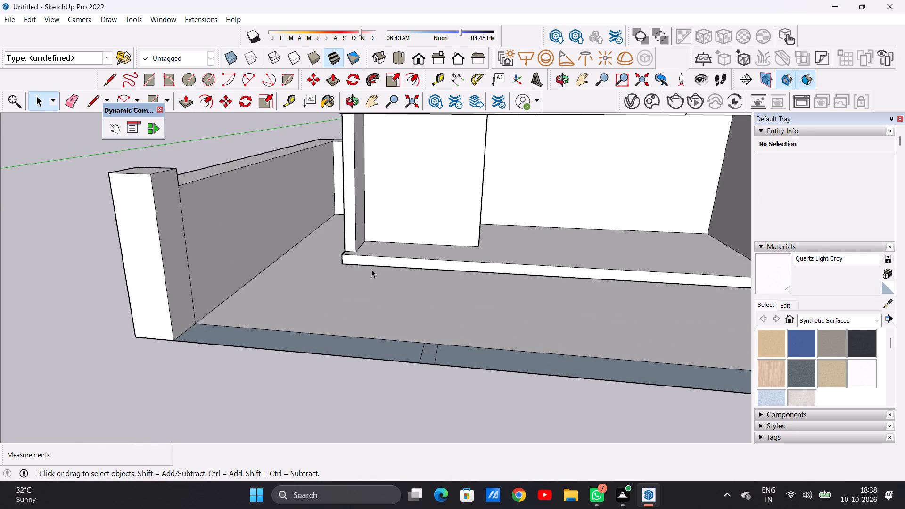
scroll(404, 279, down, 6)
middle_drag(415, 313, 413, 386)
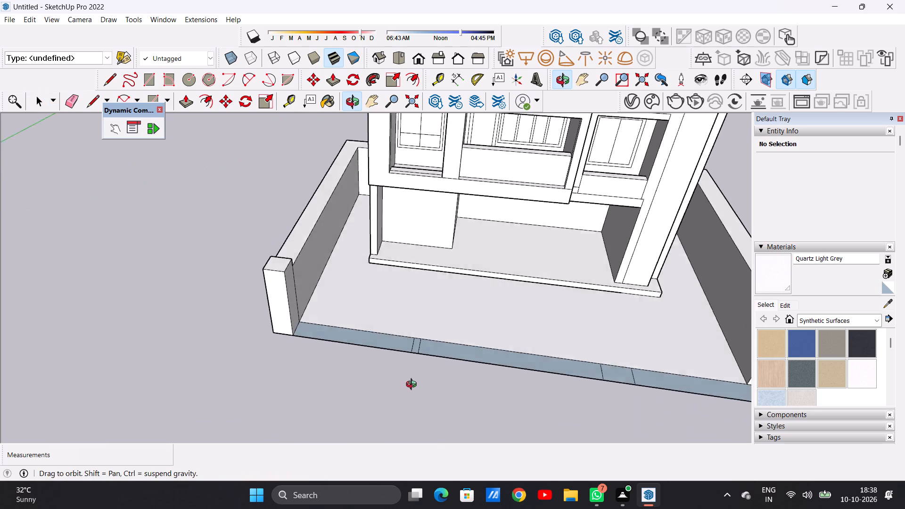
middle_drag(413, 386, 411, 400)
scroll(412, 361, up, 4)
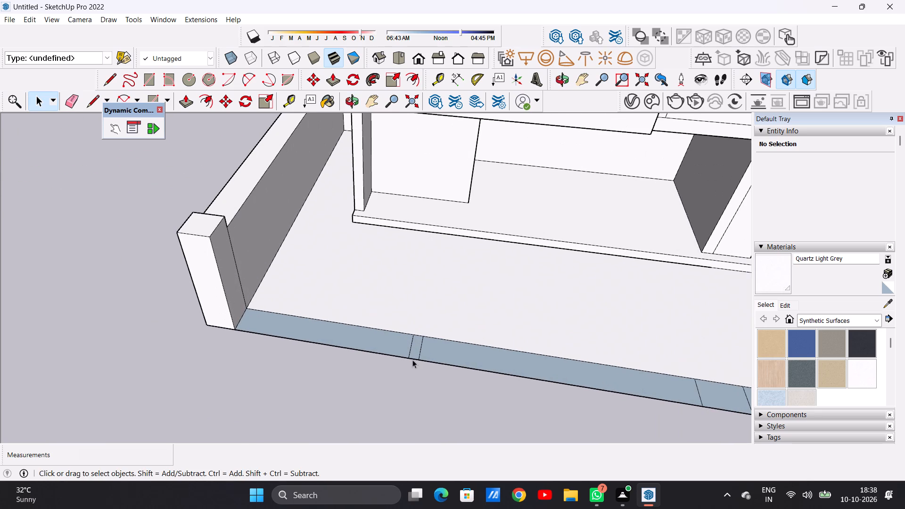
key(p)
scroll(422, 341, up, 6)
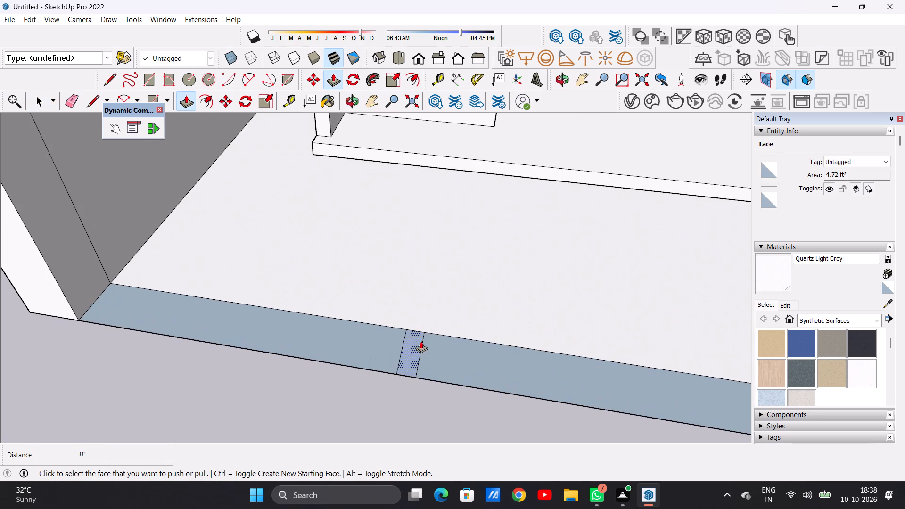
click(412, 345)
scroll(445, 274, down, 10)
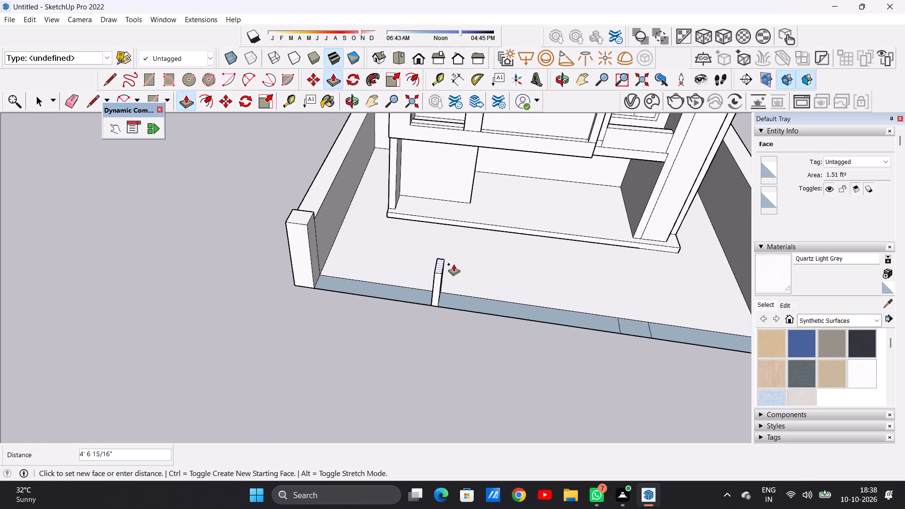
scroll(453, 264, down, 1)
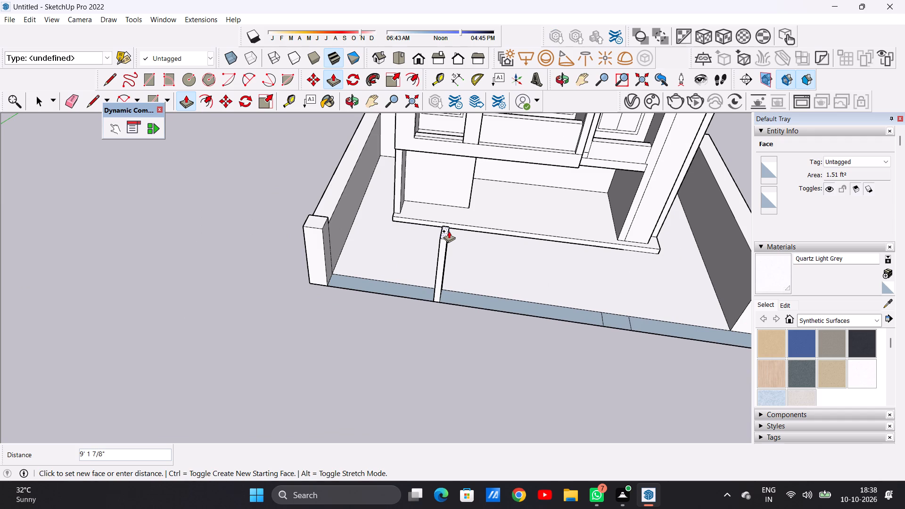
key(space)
Replace the right-hand line of the narrow gate pillar segment with a parallel one slightly further right, making the segment wider.
middle_drag(448, 269, 453, 328)
scroll(453, 328, up, 7)
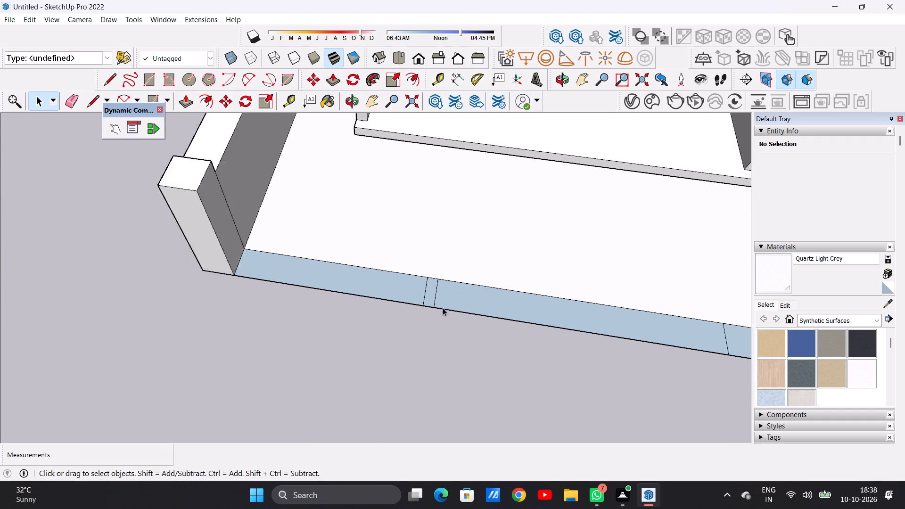
scroll(443, 308, up, 5)
key(e)
scroll(425, 290, up, 4)
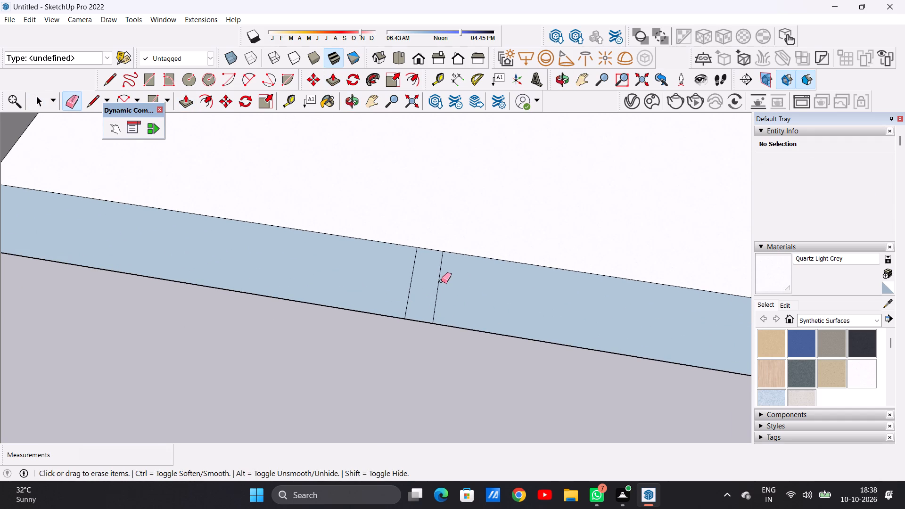
drag(441, 281, 430, 283)
key(l)
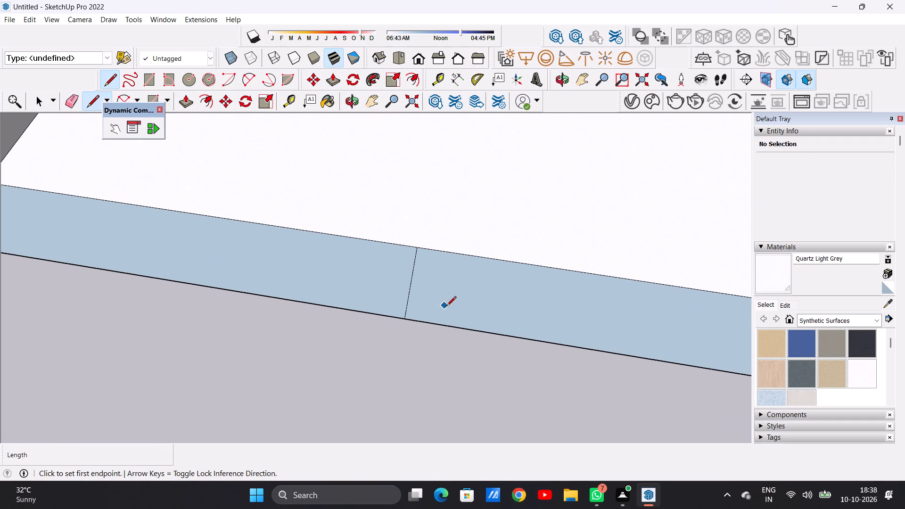
click(449, 327)
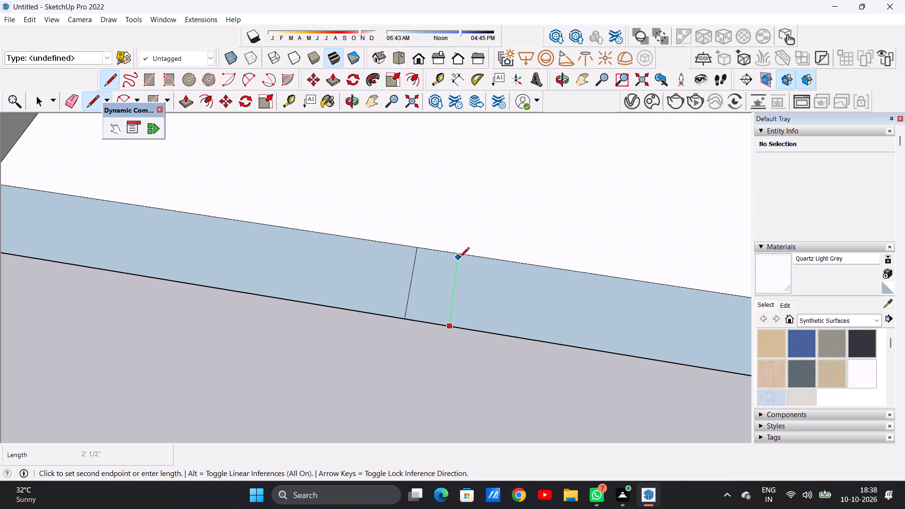
click(460, 255)
key(space)
Push/Pull the widened segment of the front border strip up to the height of the corner pillar.
key(p)
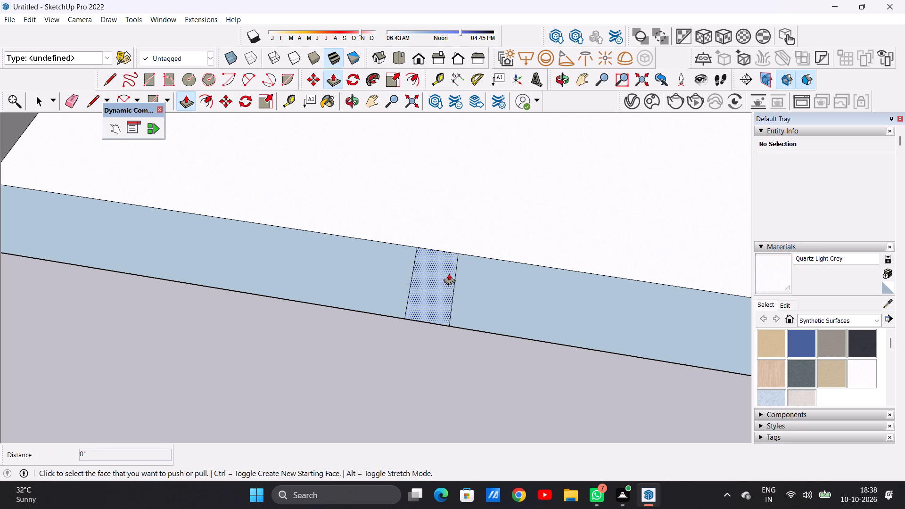
click(436, 289)
scroll(440, 279, down, 9)
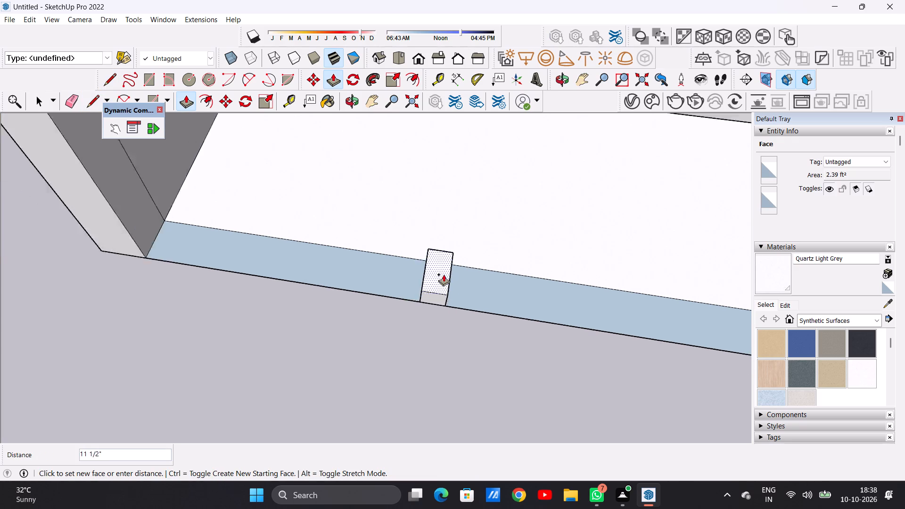
scroll(444, 274, down, 2)
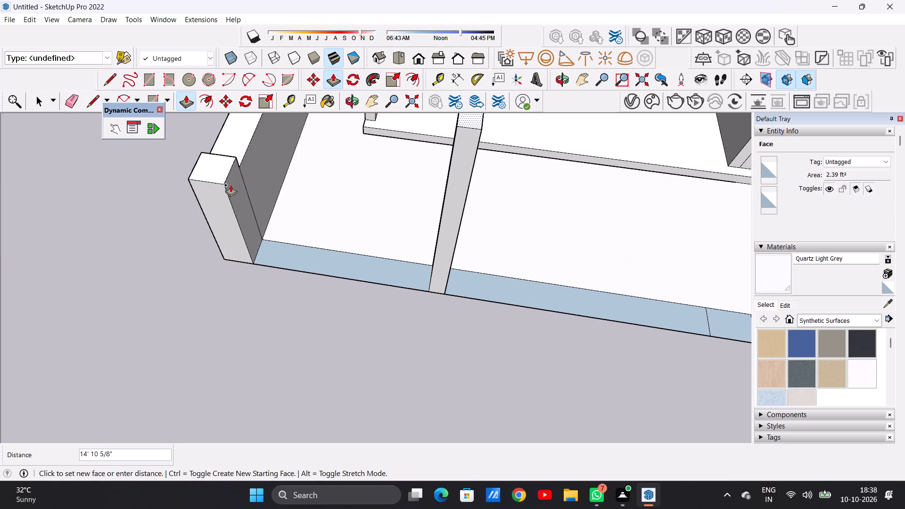
click(229, 181)
key(space)
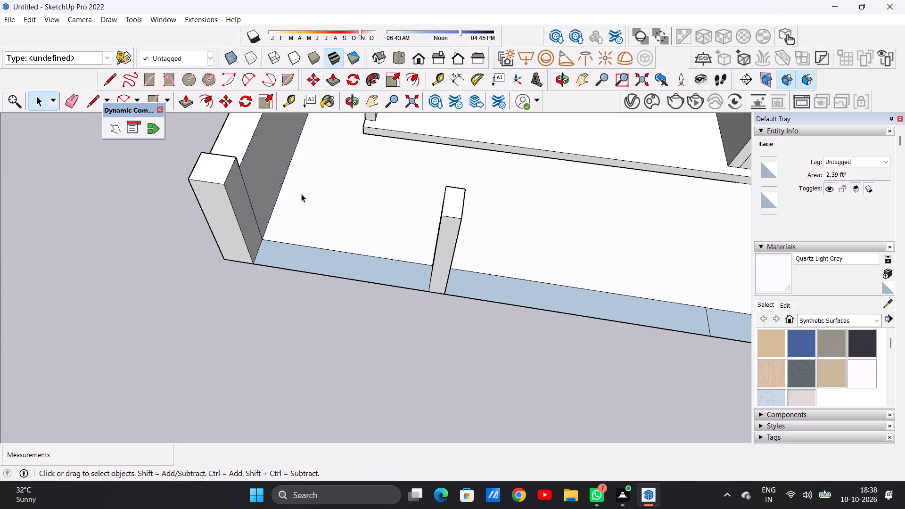
Examine the two front pillars and the opening between them from low and raised viewpoints in front of the building.
scroll(395, 244, down, 9)
middle_drag(389, 261, 402, 159)
scroll(394, 259, down, 5)
middle_drag(379, 280, 387, 223)
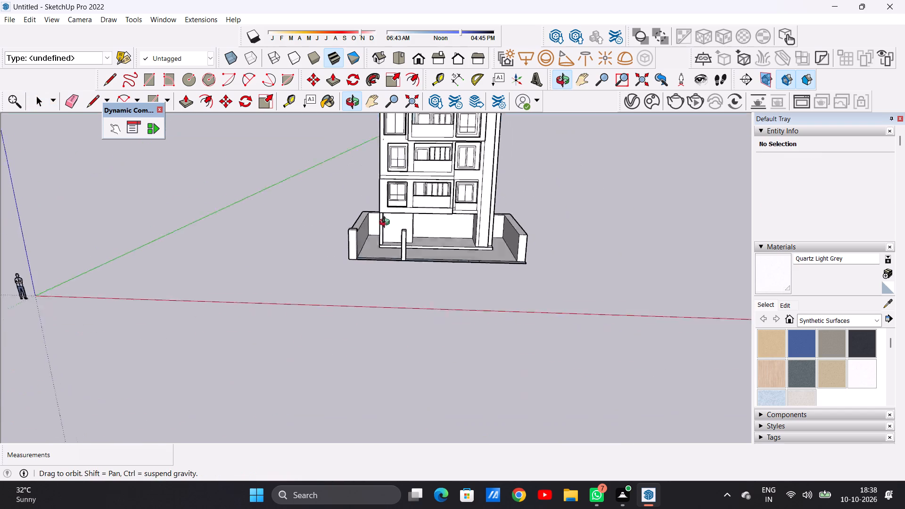
middle_drag(387, 223, 394, 197)
scroll(401, 243, up, 7)
middle_drag(396, 250, 383, 272)
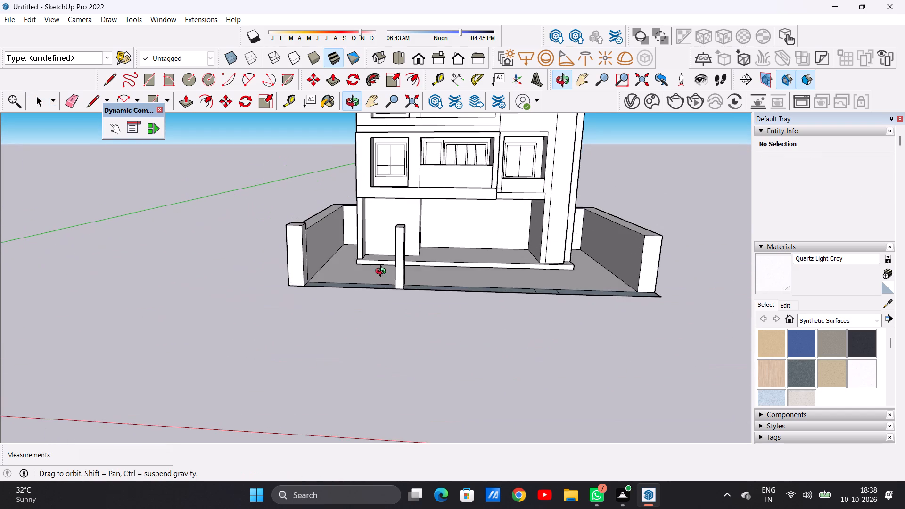
middle_drag(383, 272, 404, 259)
middle_drag(403, 275, 399, 360)
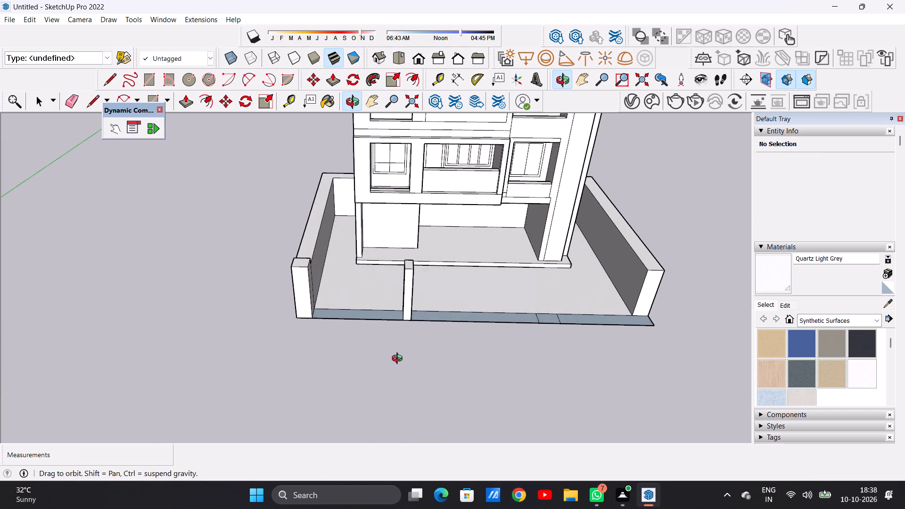
middle_drag(399, 360, 399, 359)
scroll(381, 327, up, 6)
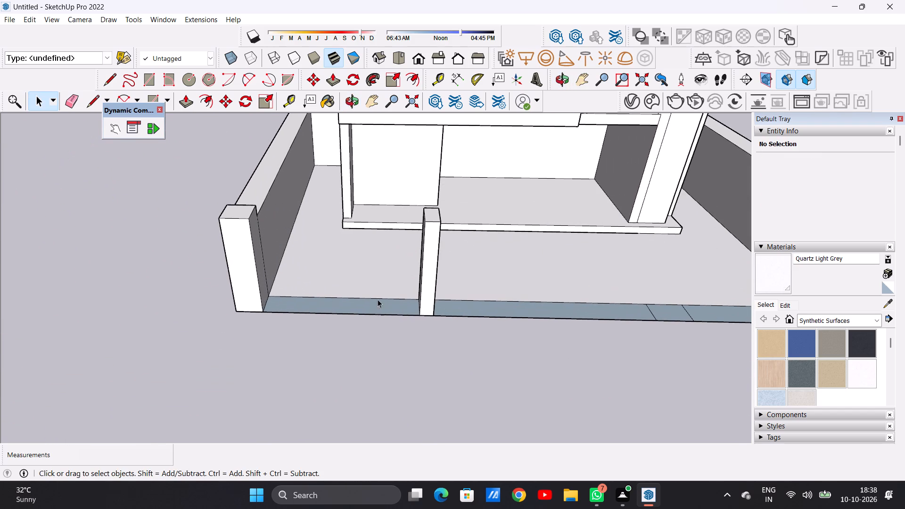
Draw two parallel lines about 2' 2" long across the corner pillar's inner face, one at side-wall top height and one slightly below.
middle_drag(386, 291, 271, 206)
scroll(264, 180, up, 6)
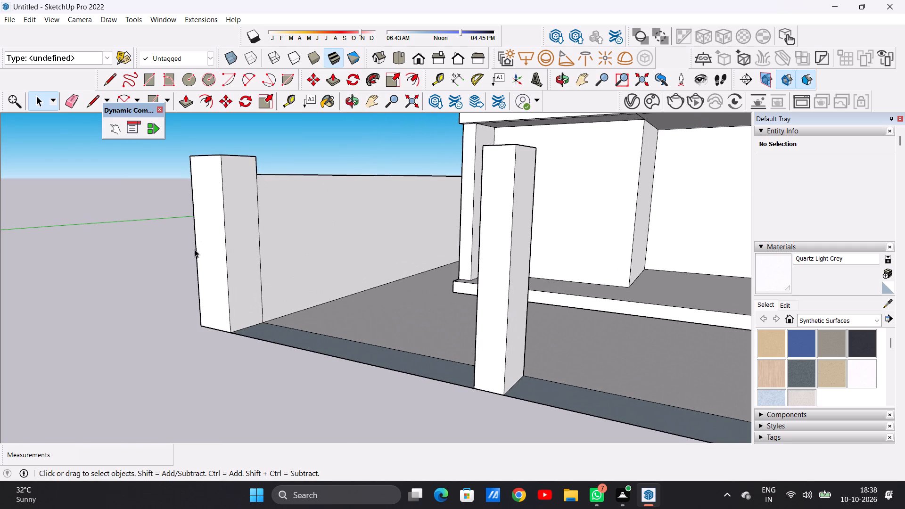
key(l)
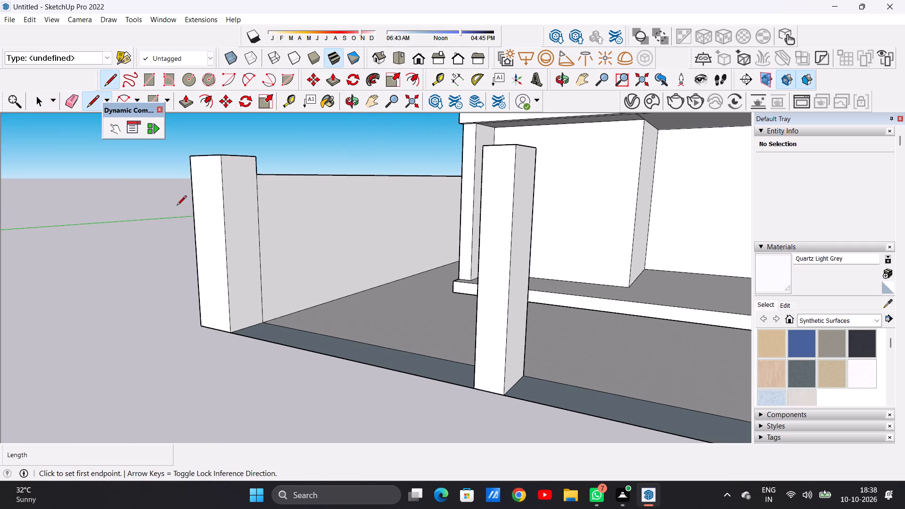
scroll(235, 238, down, 10)
scroll(292, 229, up, 3)
scroll(288, 233, down, 1)
scroll(287, 236, up, 12)
scroll(289, 210, down, 1)
scroll(289, 209, up, 2)
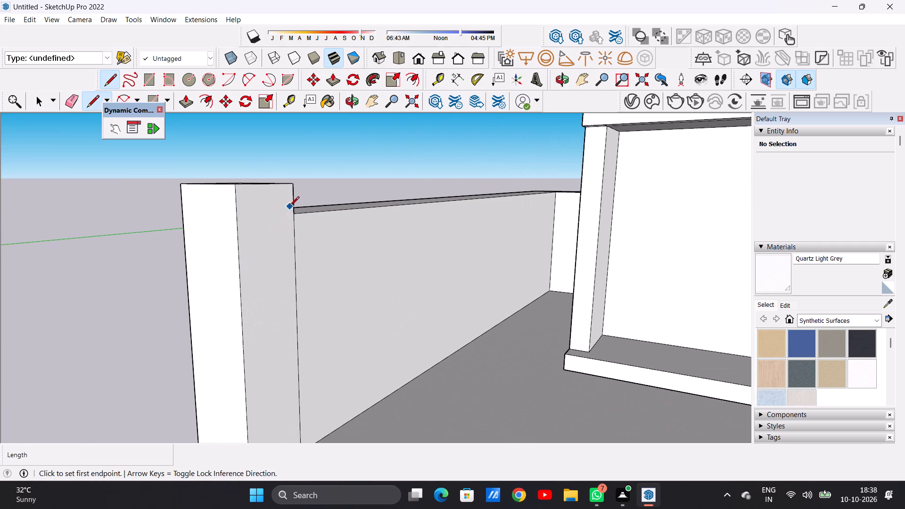
click(291, 212)
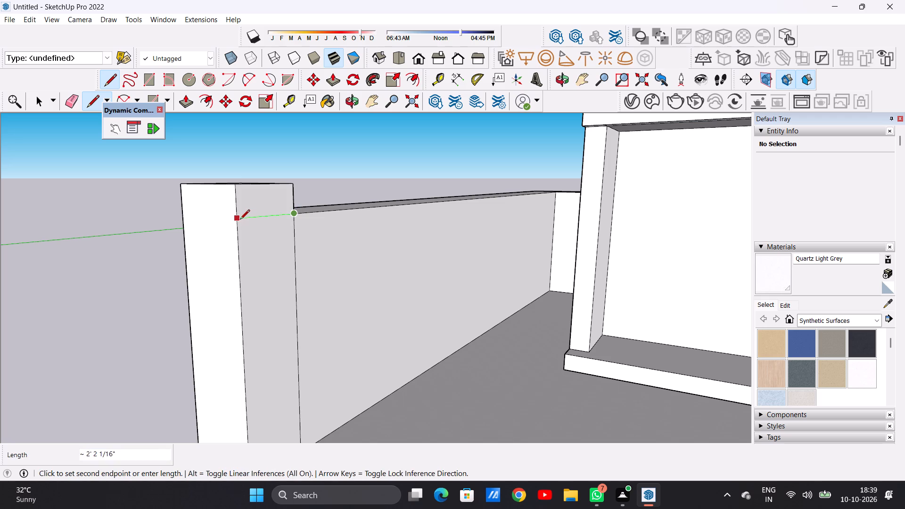
click(237, 220)
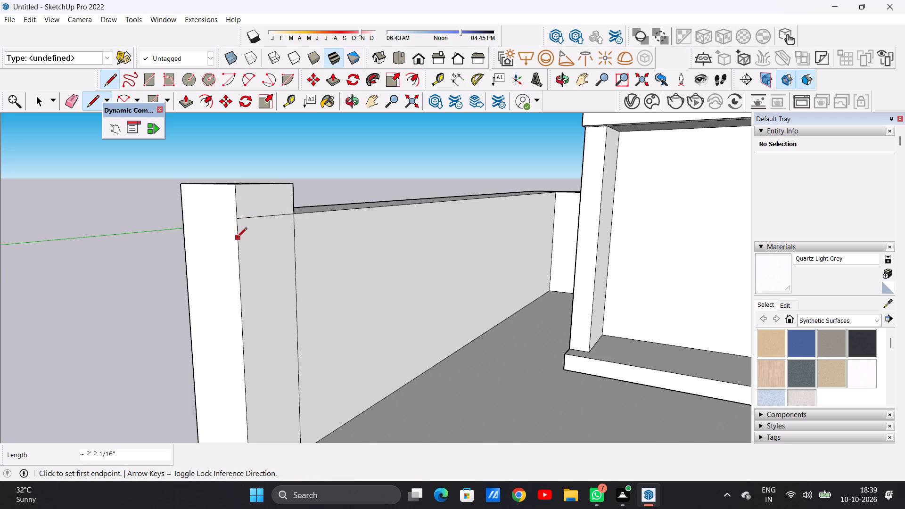
click(237, 238)
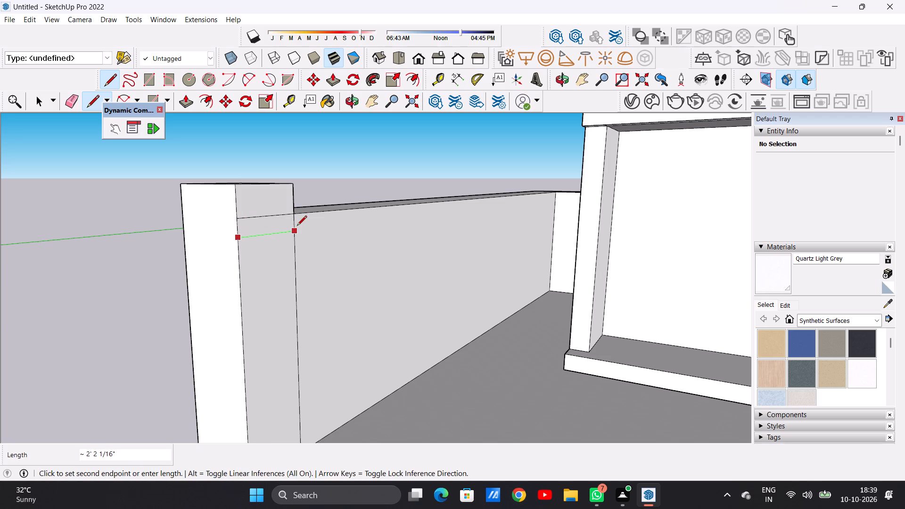
click(297, 226)
Push/Pull the band between the two lines 12' 7 3/8" across to the gate pillar, forming a beam.
key(space)
text(P)
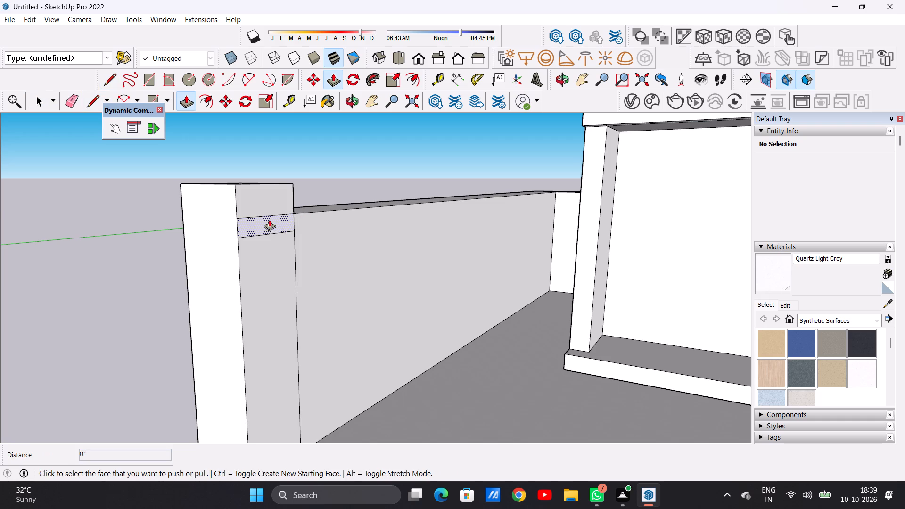
click(267, 222)
scroll(436, 246, down, 7)
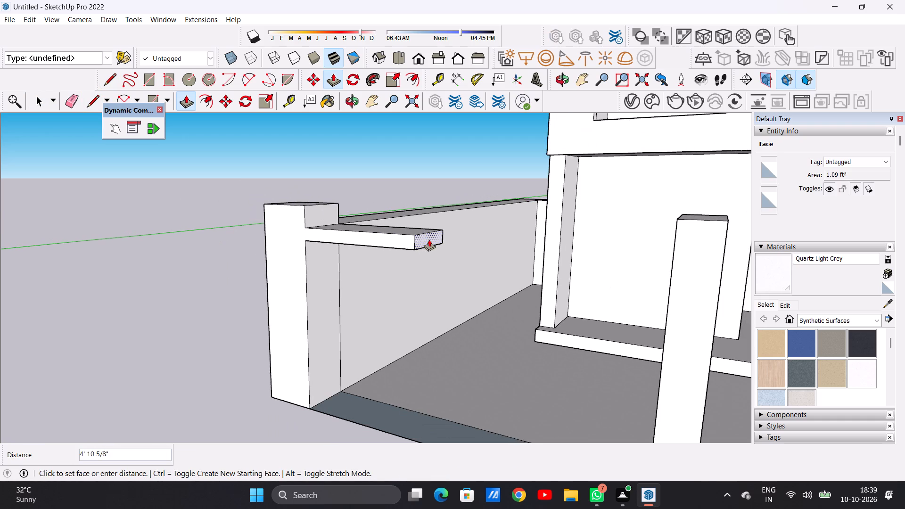
middle_drag(466, 252, 602, 221)
scroll(525, 233, down, 2)
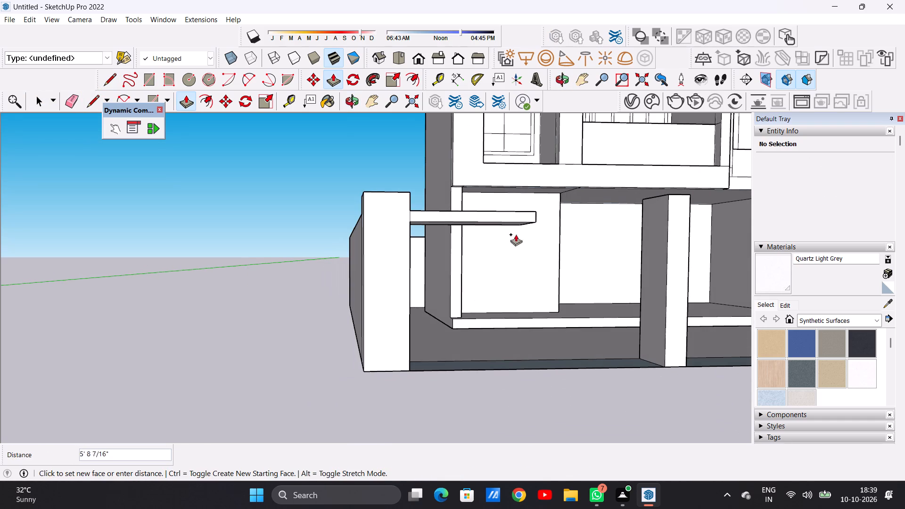
scroll(516, 234, down, 5)
scroll(567, 227, up, 12)
middle_drag(553, 231, 496, 248)
scroll(495, 251, up, 7)
click(471, 253)
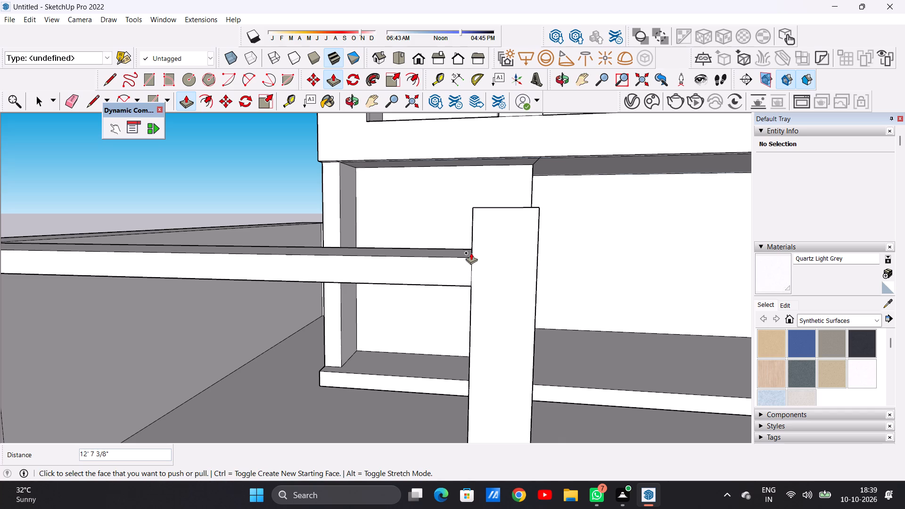
key(space)
Draw a 12' 7 3/8" line lengthwise along the border strip between the two pillars, splitting it into front and rear parts.
scroll(496, 268, down, 19)
middle_drag(472, 274, 492, 345)
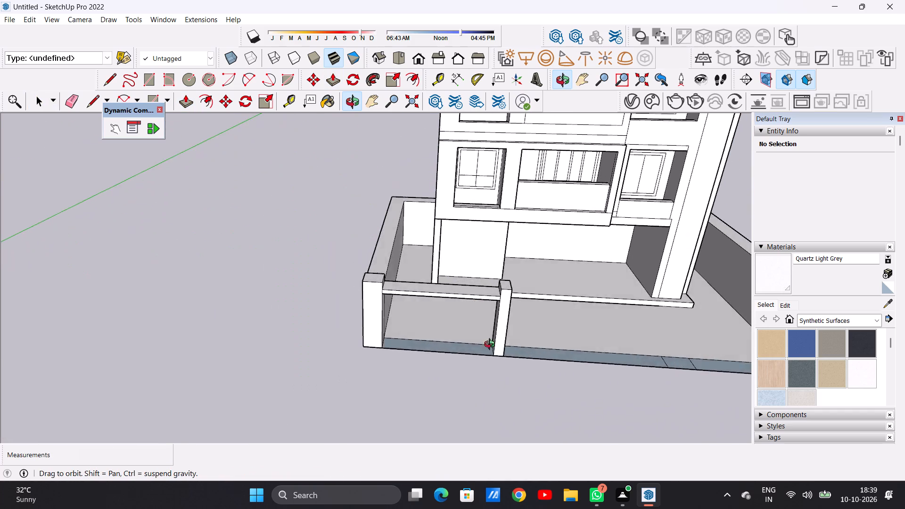
middle_drag(492, 345, 498, 302)
scroll(498, 302, up, 7)
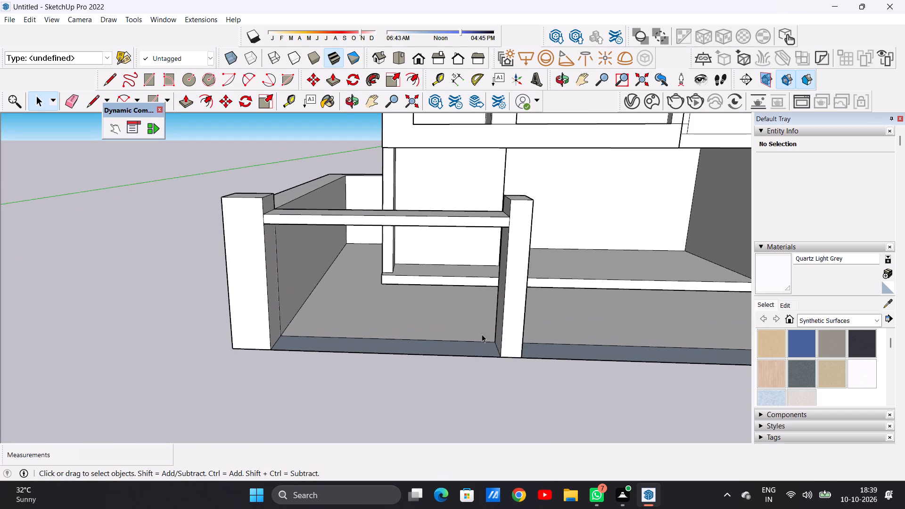
middle_drag(469, 356, 483, 394)
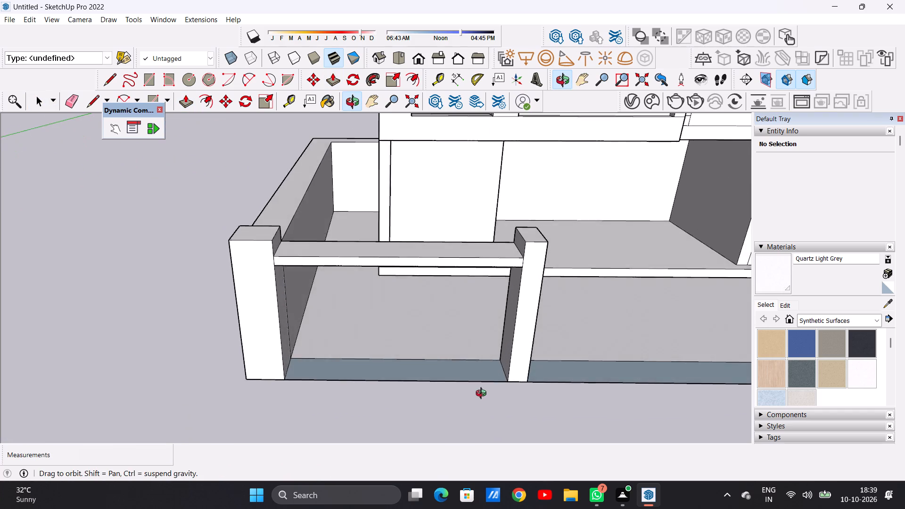
middle_drag(483, 394, 483, 388)
scroll(477, 366, up, 1)
scroll(431, 316, down, 8)
middle_drag(429, 334, 432, 386)
scroll(465, 340, up, 4)
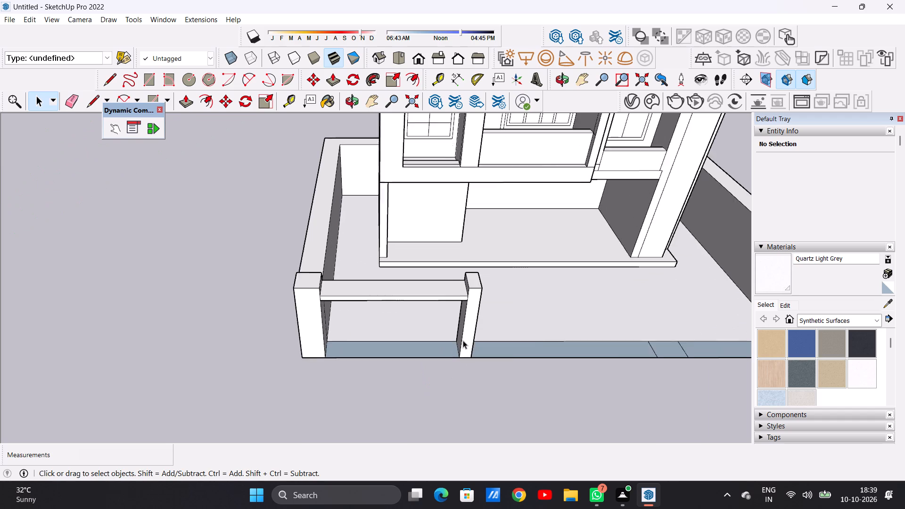
scroll(463, 340, up, 1)
key(l)
scroll(461, 345, up, 5)
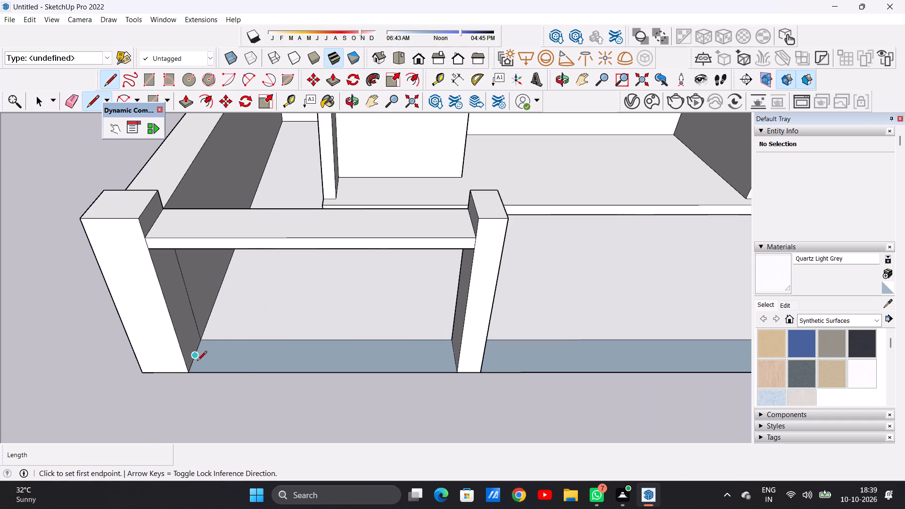
scroll(197, 361, up, 8)
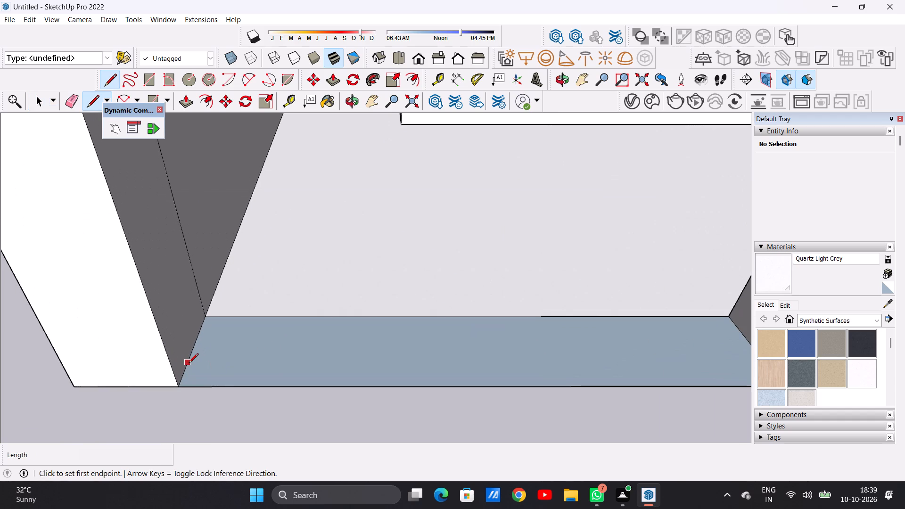
click(188, 362)
scroll(274, 366, down, 3)
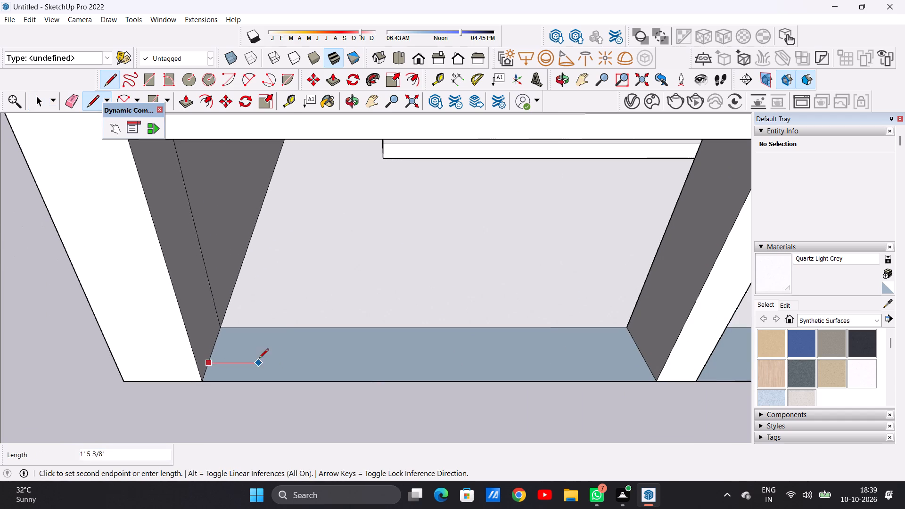
scroll(351, 363, down, 4)
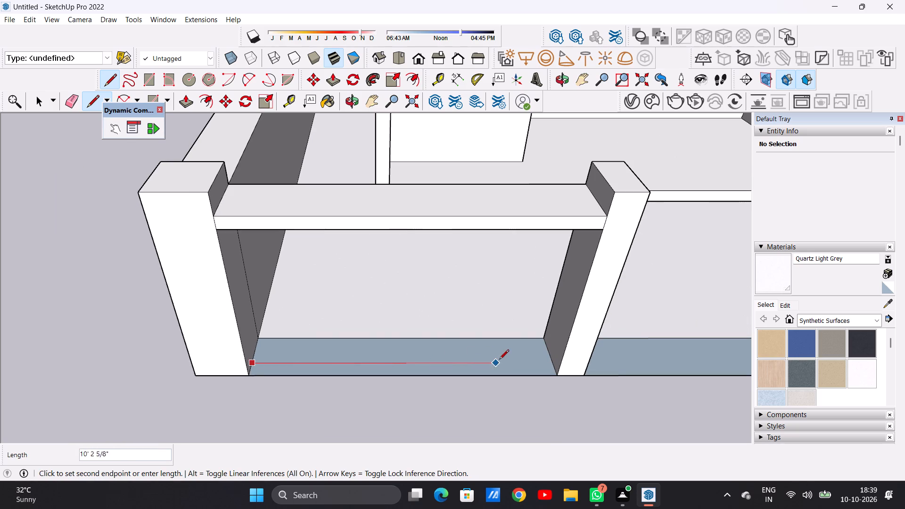
click(552, 363)
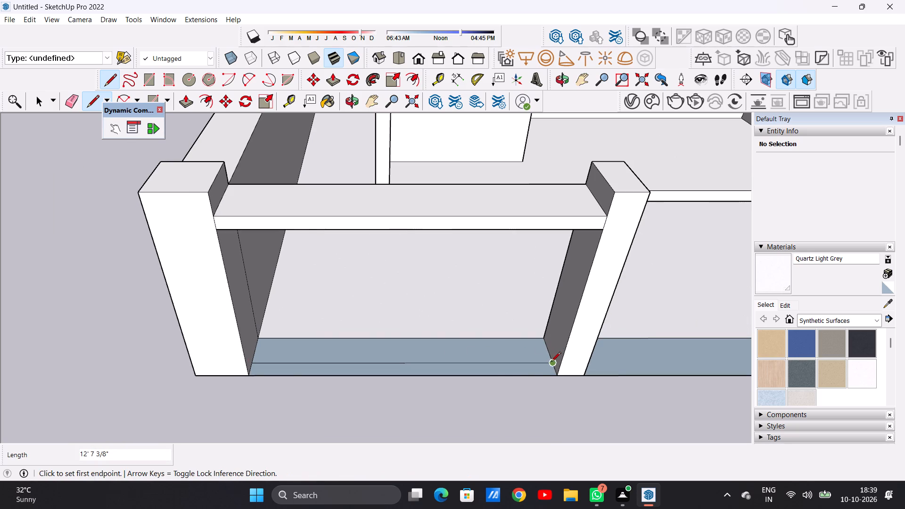
key(space)
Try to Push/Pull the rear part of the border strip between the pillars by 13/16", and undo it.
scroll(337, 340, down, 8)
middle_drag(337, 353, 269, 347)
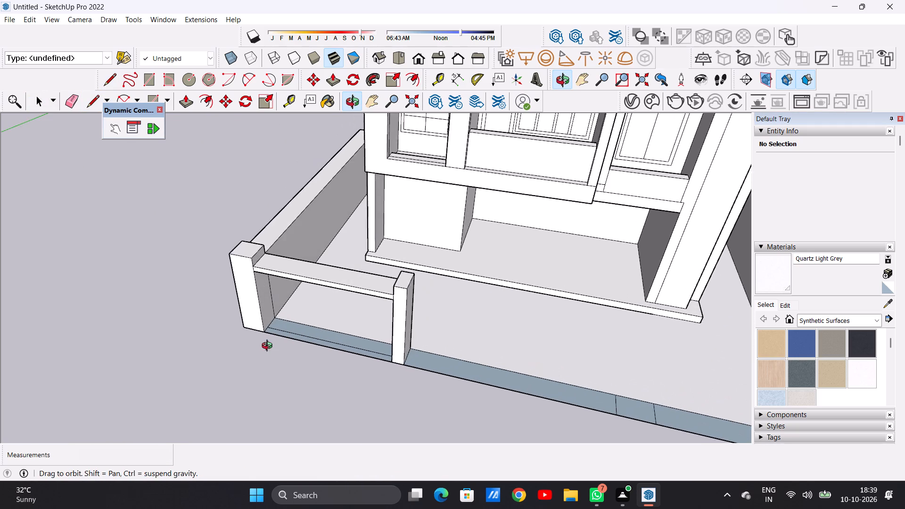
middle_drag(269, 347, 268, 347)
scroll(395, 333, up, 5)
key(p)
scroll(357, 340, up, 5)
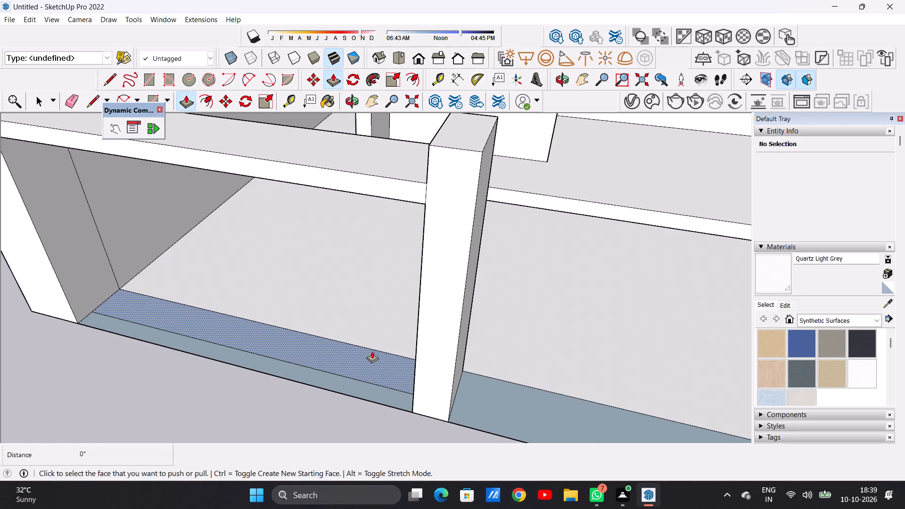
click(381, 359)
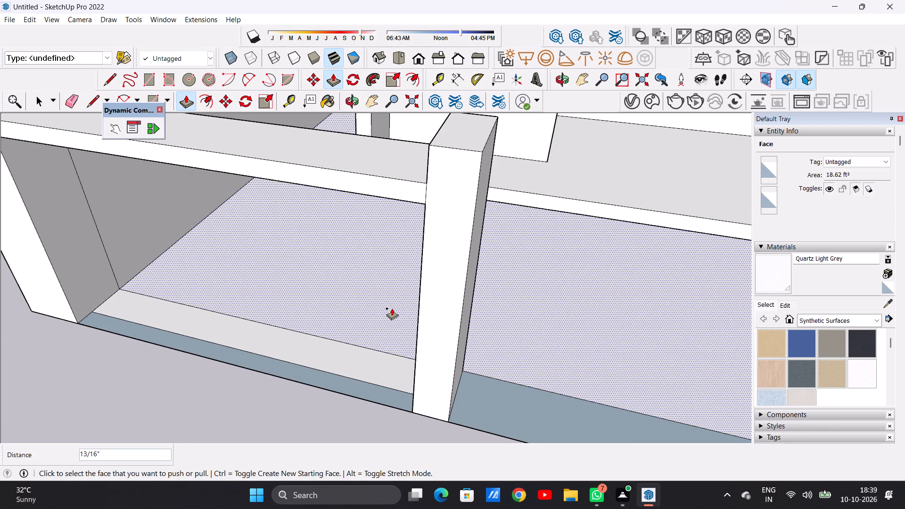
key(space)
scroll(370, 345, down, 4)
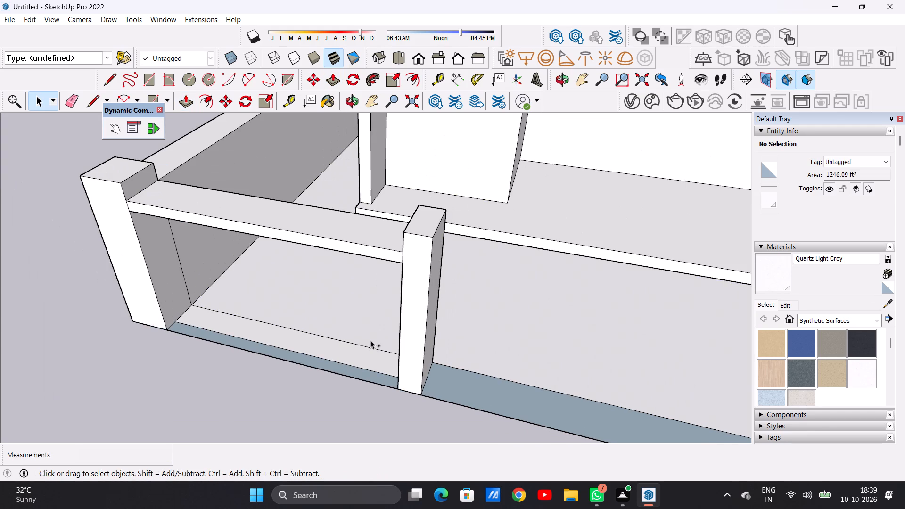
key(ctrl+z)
Push/Pull the rear part of the strip between the pillars up about 7' 3/4" to the beam's underside as a wall panel.
key(p)
scroll(376, 357, up, 3)
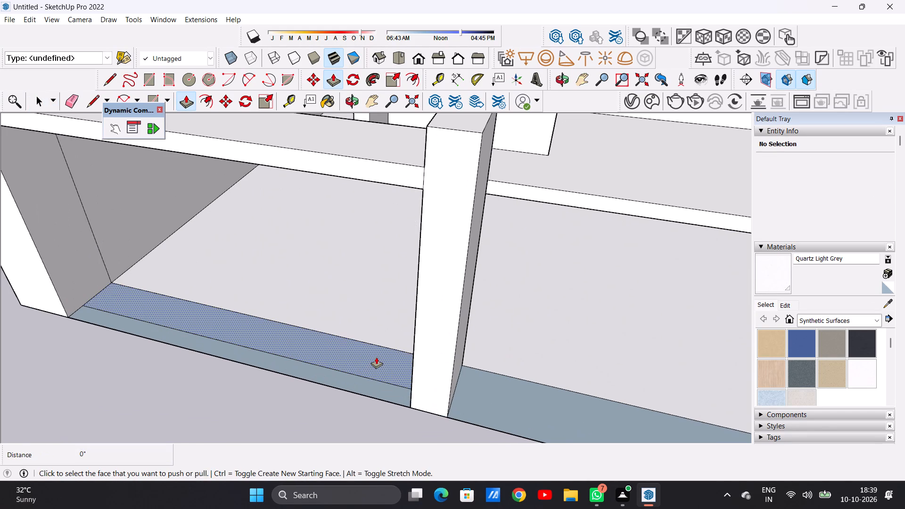
scroll(376, 357, up, 1)
click(377, 357)
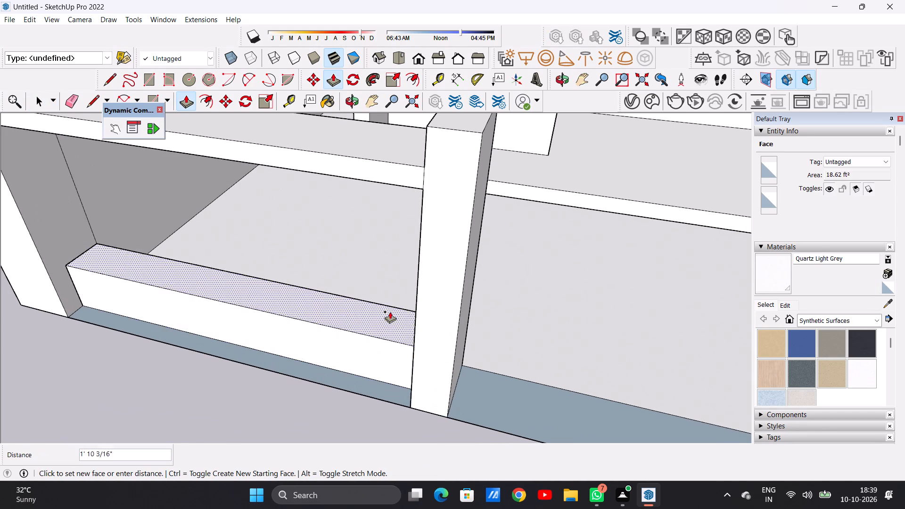
scroll(396, 302, down, 10)
middle_drag(400, 268, 428, 228)
scroll(425, 239, up, 5)
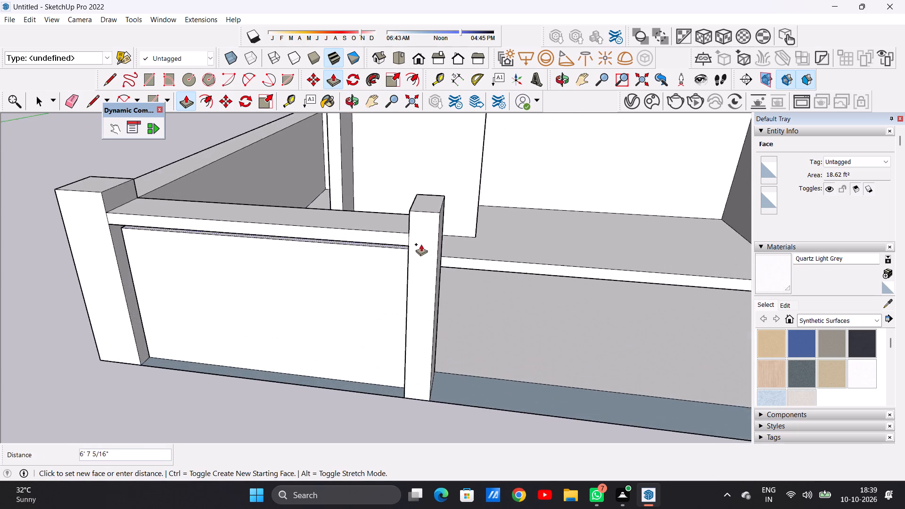
scroll(421, 244, up, 7)
click(410, 243)
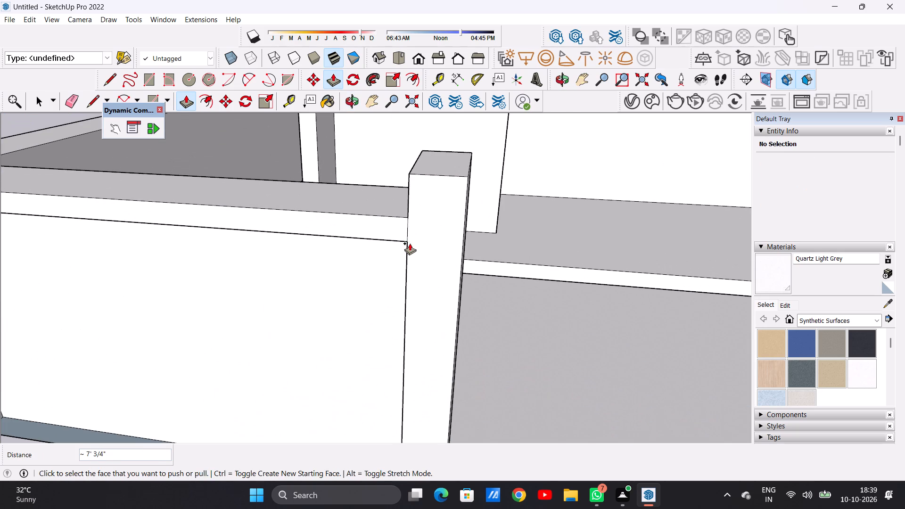
key(space)
Examine the front wall panel, beam and pillars from below and from in front of the building.
scroll(428, 250, down, 11)
middle_drag(324, 273, 294, 140)
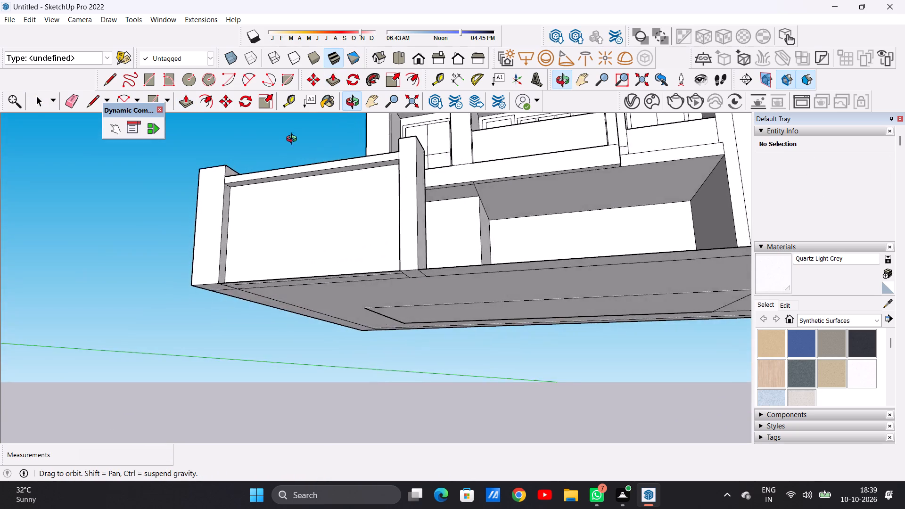
middle_drag(294, 140, 482, 248)
middle_drag(462, 262, 349, 198)
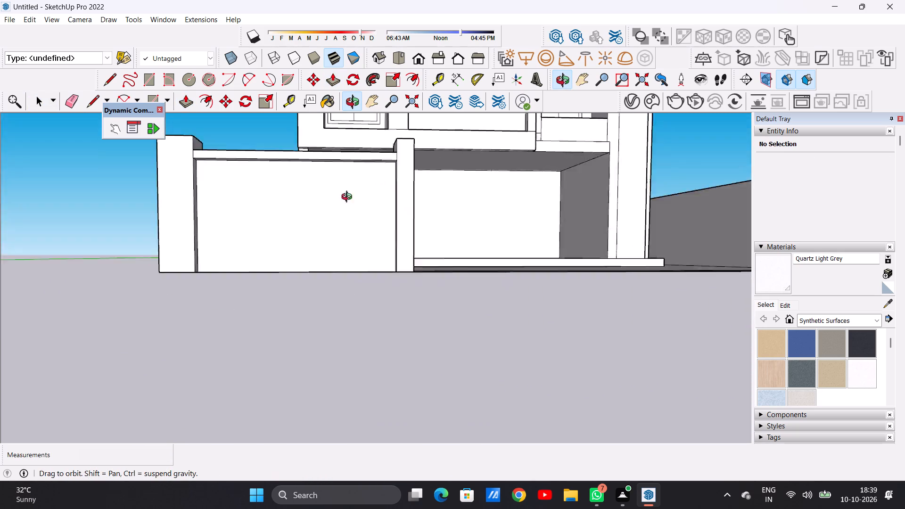
middle_drag(349, 198, 336, 253)
scroll(341, 283, down, 9)
middle_drag(361, 281, 360, 279)
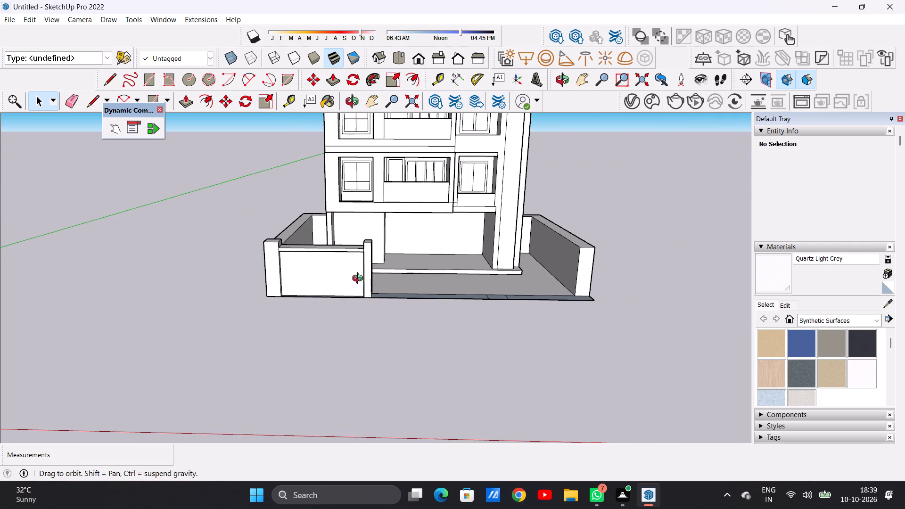
middle_drag(360, 279, 358, 263)
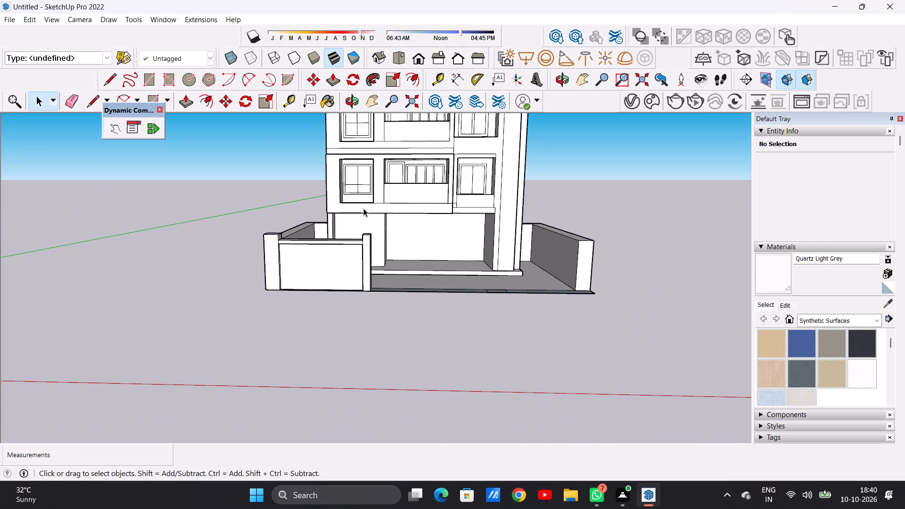
scroll(364, 201, up, 7)
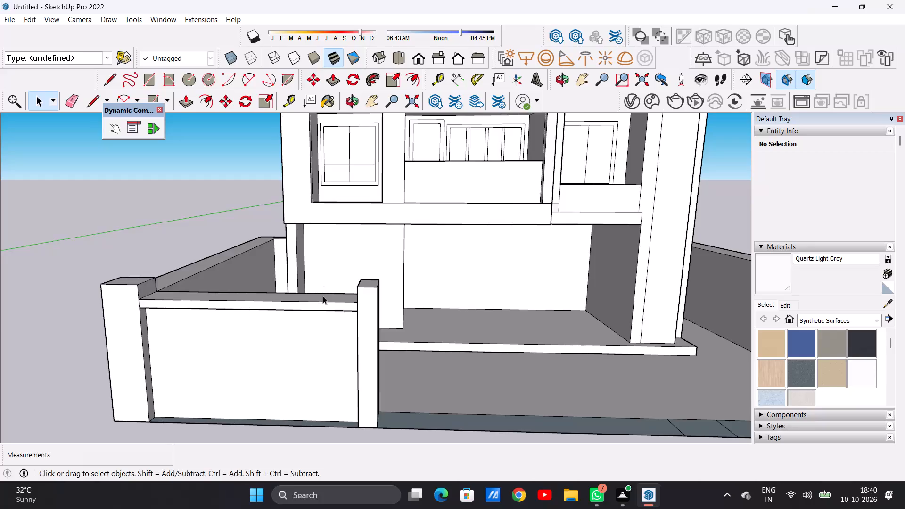
scroll(337, 290, down, 4)
scroll(203, 283, up, 4)
Push/Pull the top of the corner pillar down flush with the top of the side boundary wall.
middle_drag(212, 309, 462, 286)
scroll(483, 270, up, 3)
middle_drag(466, 279, 512, 314)
scroll(512, 314, up, 1)
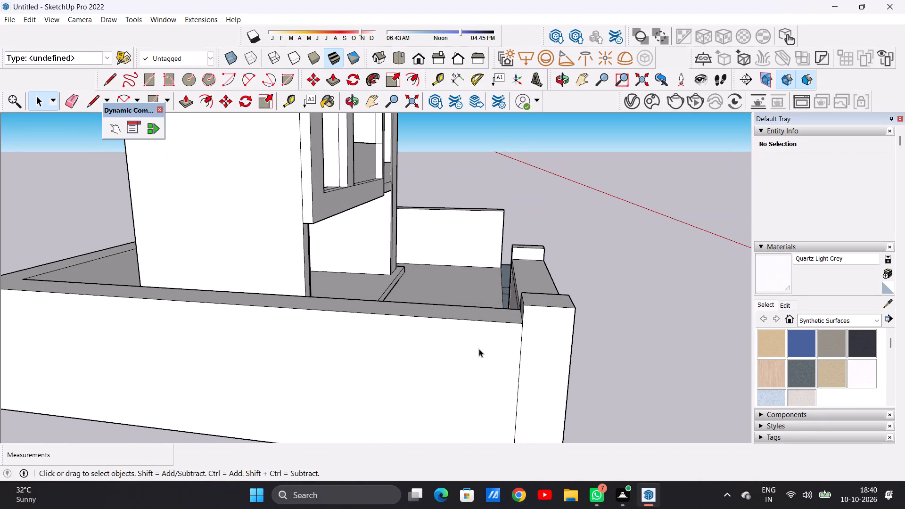
key(p)
scroll(559, 293, up, 5)
click(523, 300)
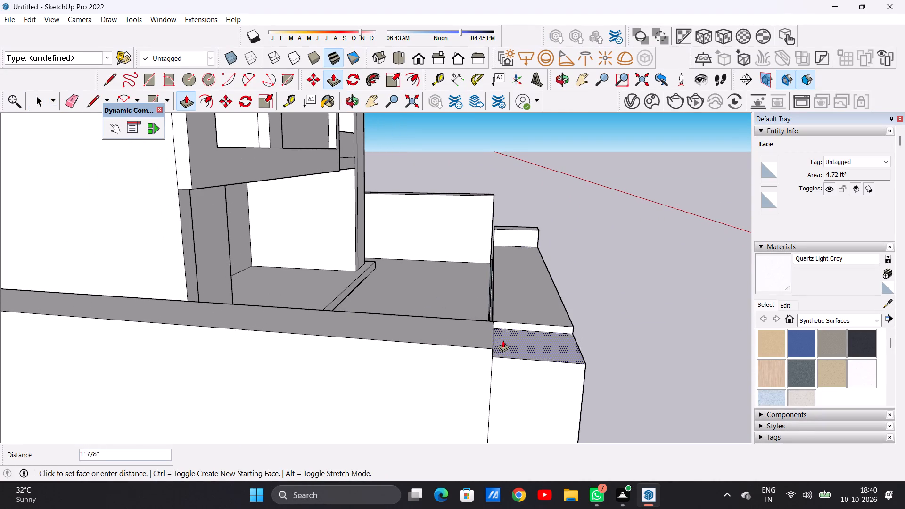
click(494, 346)
key(space)
scroll(469, 340, down, 7)
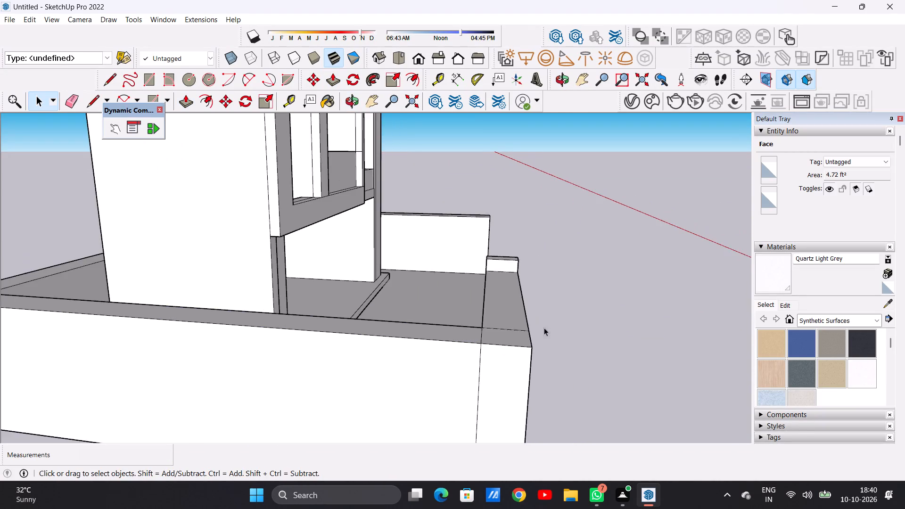
Push/Pull the inner front pillar's top down about 10 3/8", flush with the top of the adjoining beam.
middle_drag(564, 334, 352, 310)
scroll(377, 322, down, 4)
middle_drag(386, 315, 319, 309)
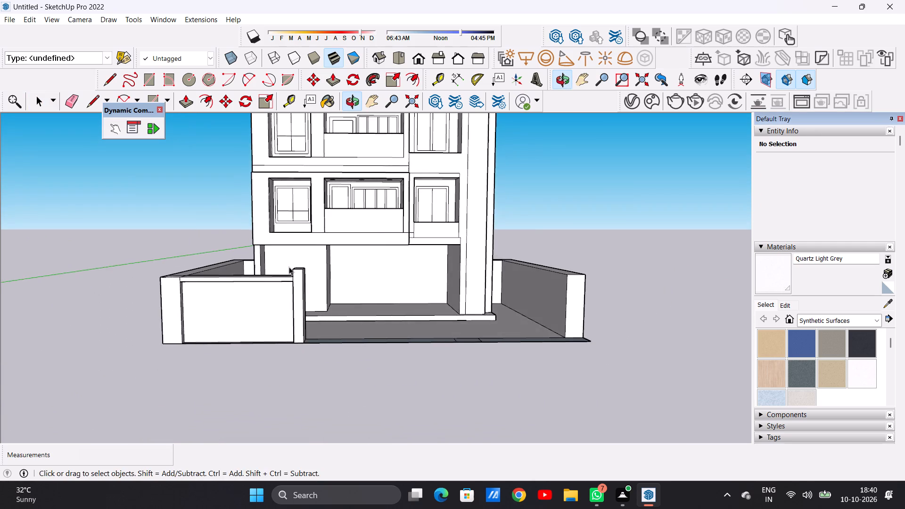
scroll(288, 266, up, 4)
middle_drag(305, 290, 324, 361)
scroll(327, 351, up, 3)
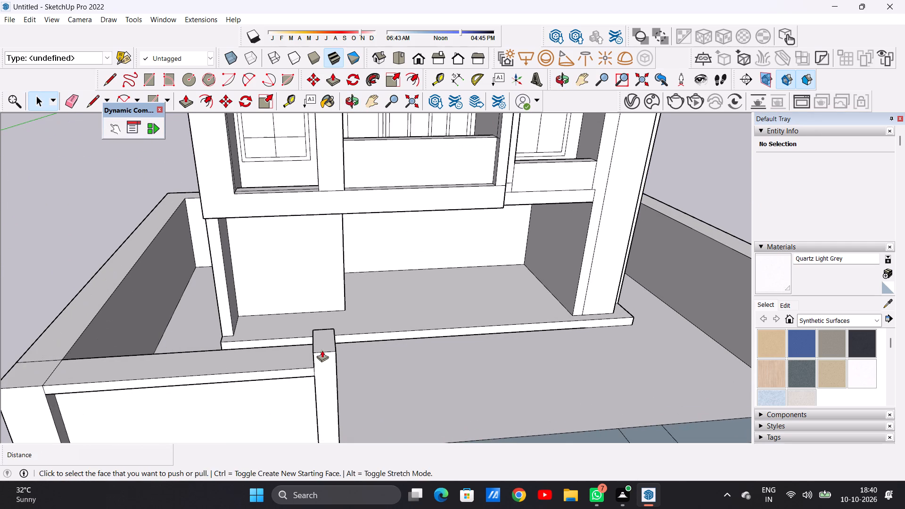
key(p)
scroll(327, 343, up, 4)
click(327, 343)
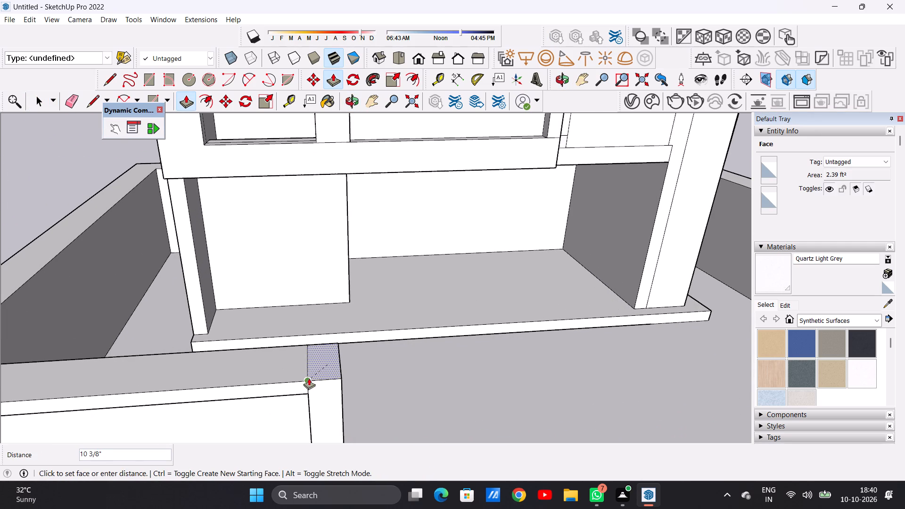
click(309, 378)
key(space)
Draw a line about 2' 2 1/16" long across the inner front pillar's opening-side face, just below its top.
scroll(346, 374, down, 6)
middle_drag(330, 402, 258, 352)
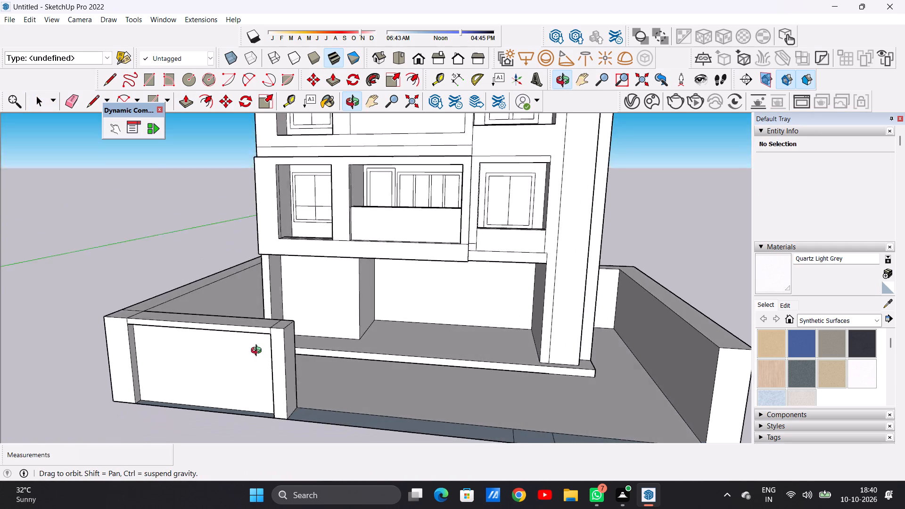
middle_drag(258, 352, 254, 339)
scroll(300, 315, up, 6)
scroll(339, 318, down, 2)
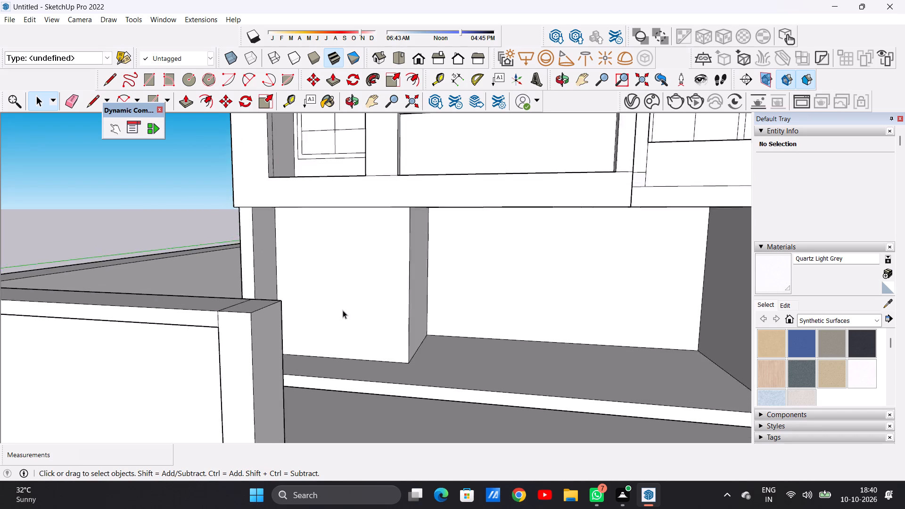
scroll(343, 310, down, 3)
middle_drag(337, 322, 310, 305)
scroll(259, 310, up, 6)
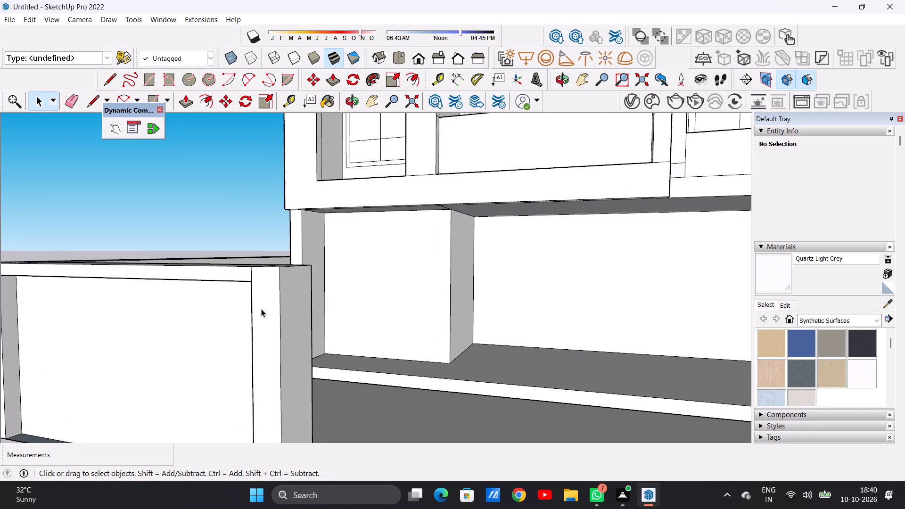
key(l)
middle_drag(301, 294, 260, 307)
scroll(233, 311, up, 4)
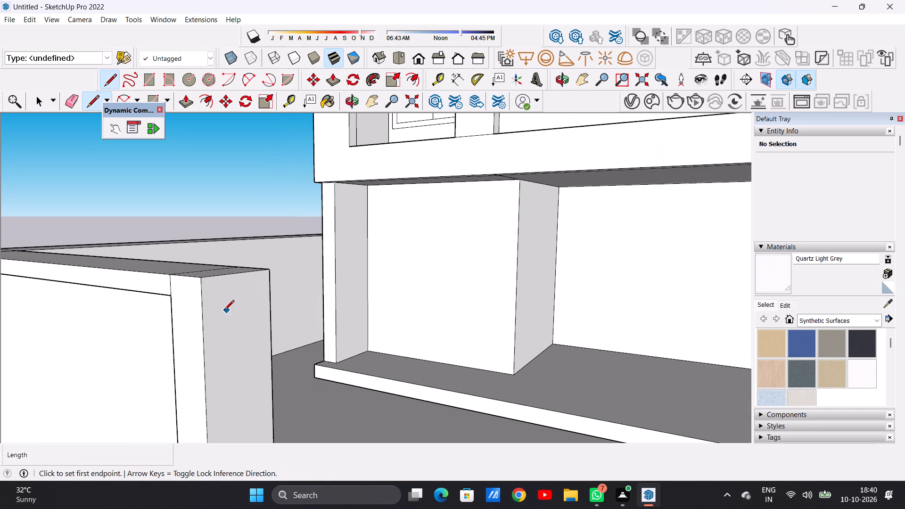
click(199, 297)
click(271, 286)
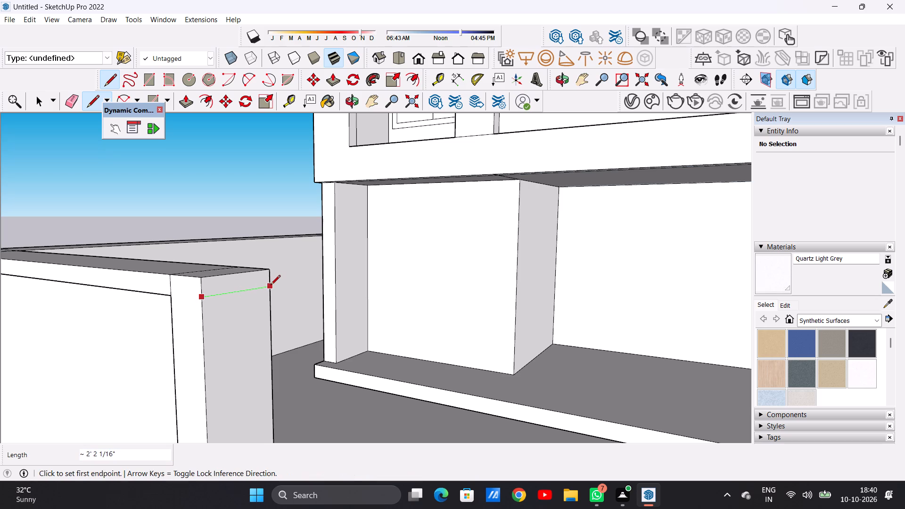
key(space)
Push/Pull the small pillar outline on the front border strip up 7' 6 3/4" to match the existing front pillar's height.
scroll(309, 302, down, 13)
scroll(304, 308, up, 1)
middle_drag(306, 310, 503, 284)
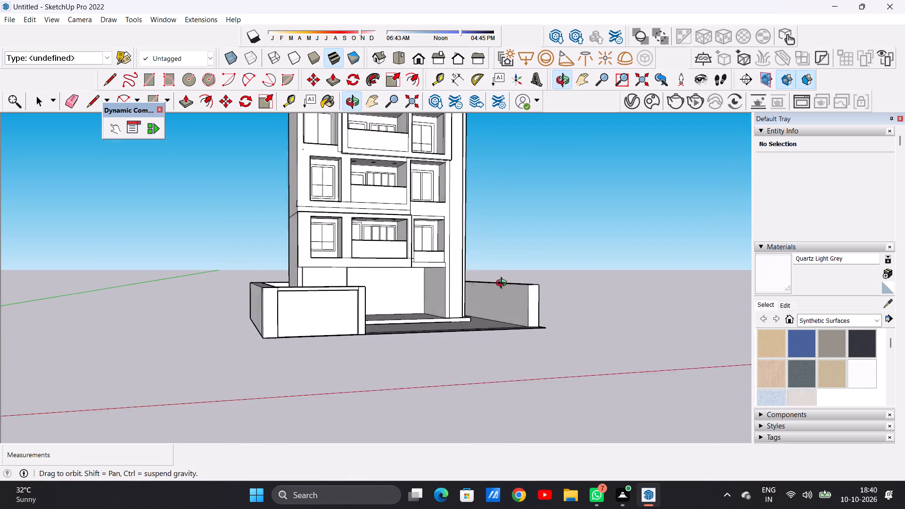
middle_drag(503, 284, 410, 336)
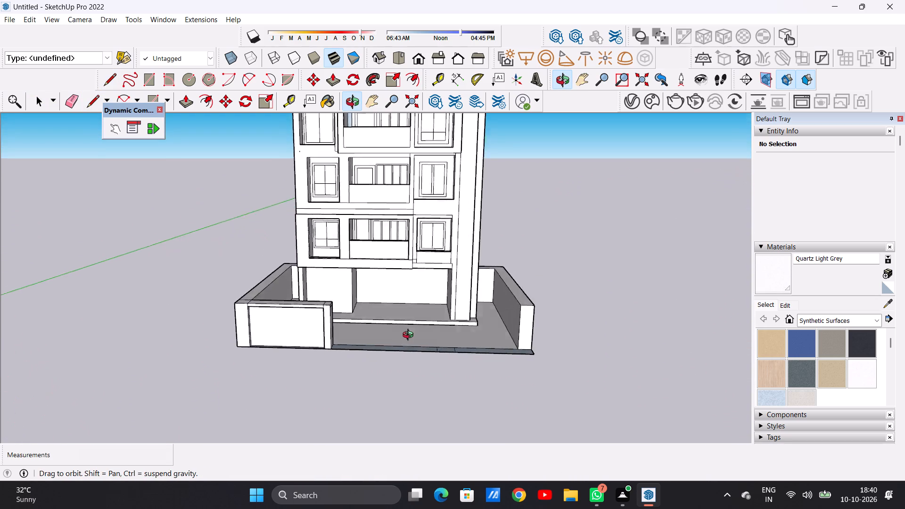
middle_drag(410, 336, 416, 379)
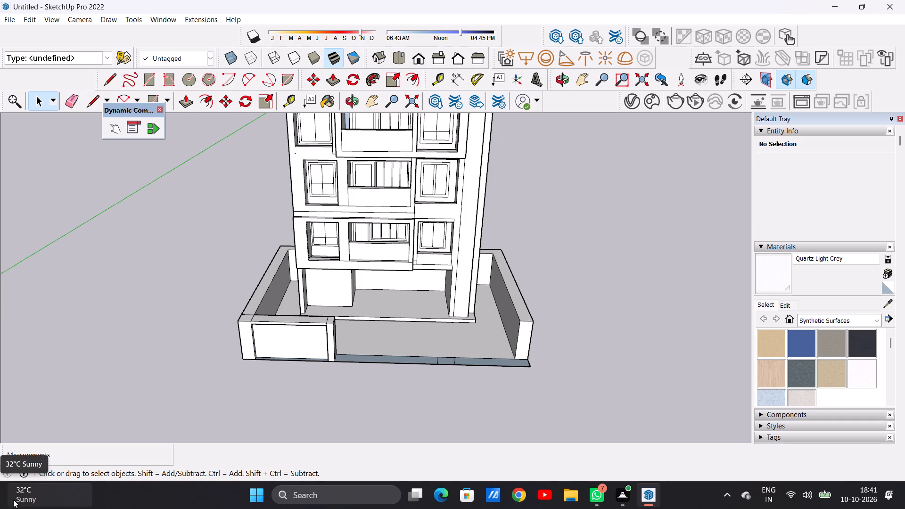
middle_drag(454, 358, 456, 388)
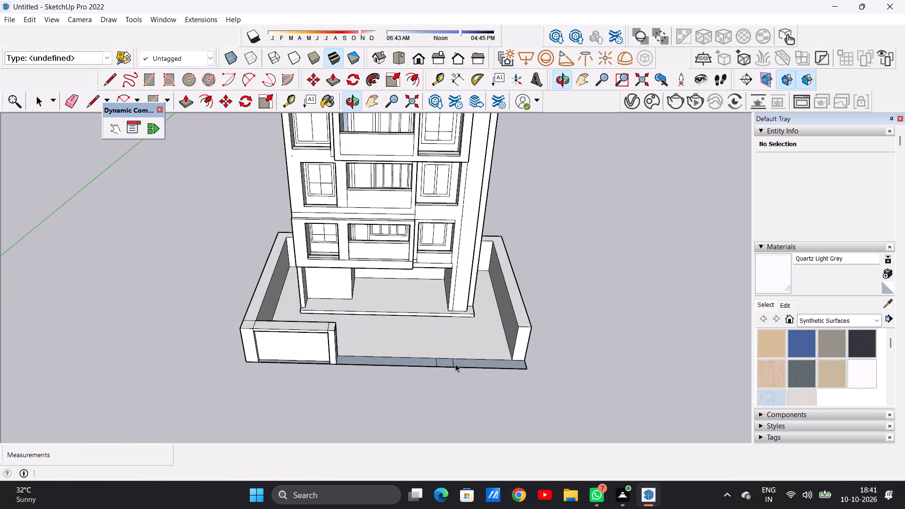
scroll(451, 362, up, 13)
key(p)
scroll(449, 356, up, 5)
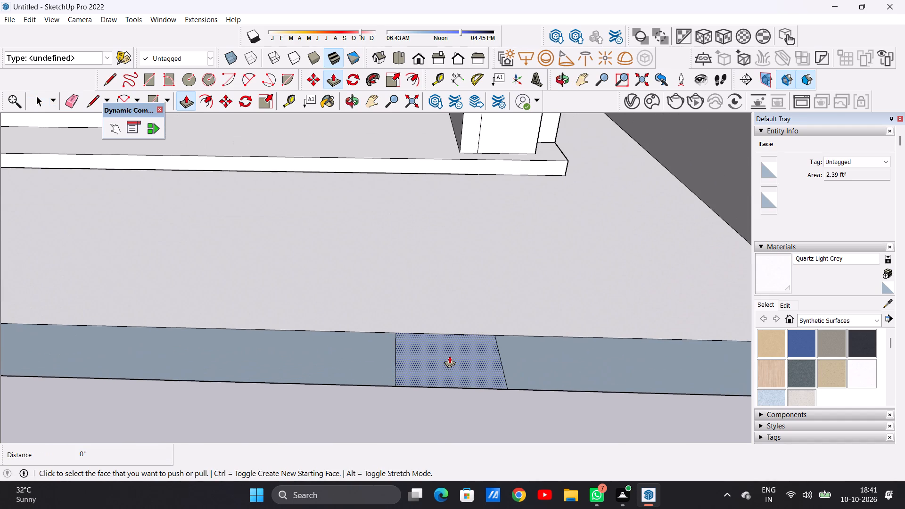
click(449, 356)
scroll(450, 265, down, 9)
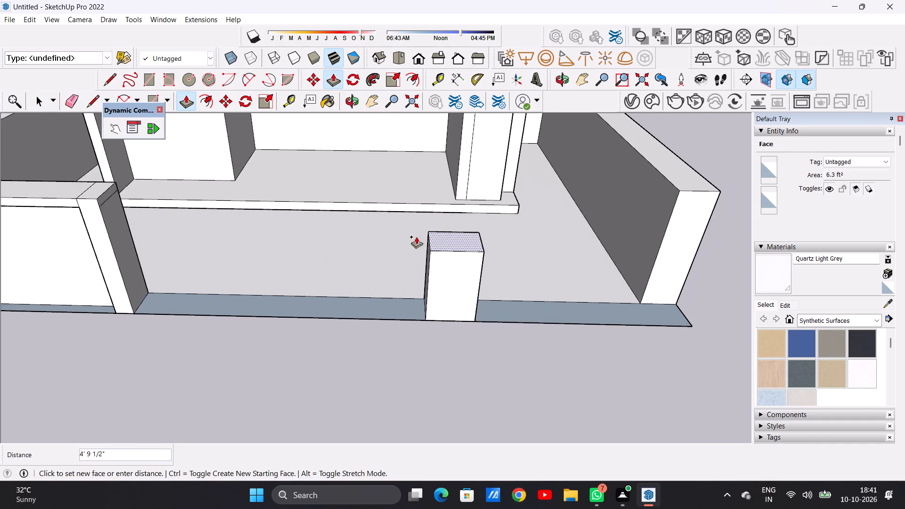
scroll(382, 228, down, 5)
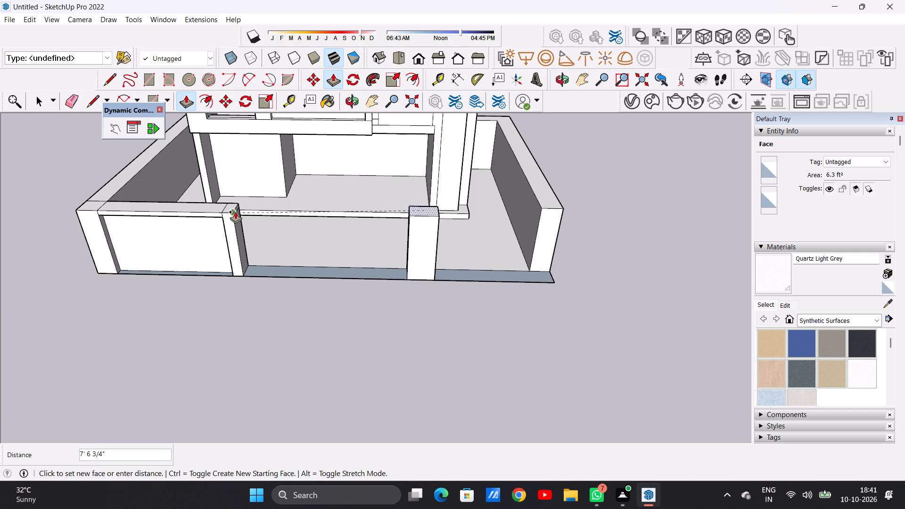
click(235, 212)
key(space)
Draw a line about 2' 2 1/16" long across the border strip, from the other side wall's inner corner to the strip's front edge.
scroll(326, 305, down, 6)
middle_drag(408, 313, 398, 261)
scroll(453, 267, up, 6)
middle_drag(448, 293, 463, 369)
scroll(467, 351, up, 2)
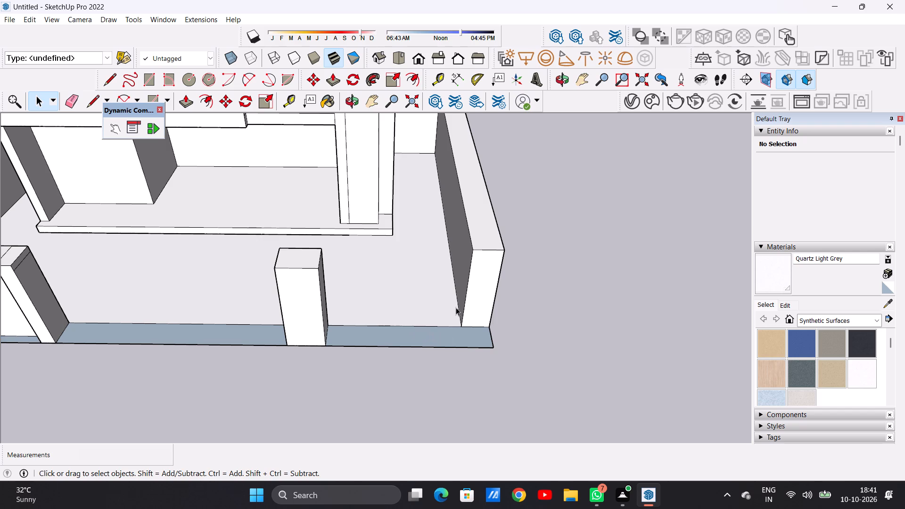
key(p)
scroll(480, 306, up, 4)
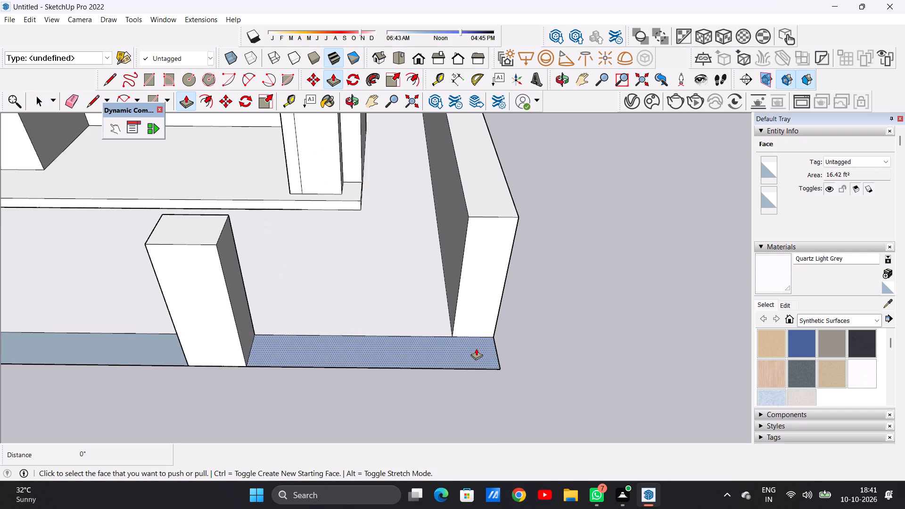
key(space)
scroll(394, 338, down, 4)
scroll(455, 349, up, 4)
key(l)
scroll(433, 337, up, 4)
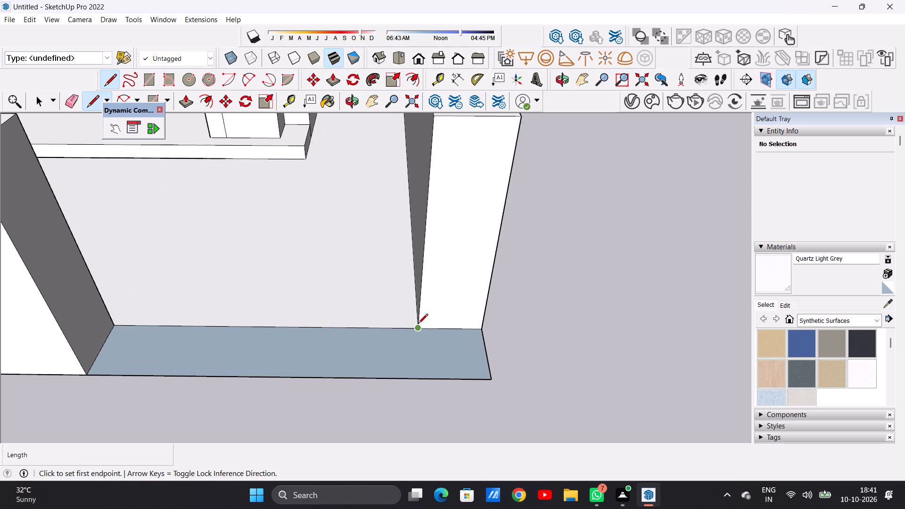
click(419, 329)
click(421, 379)
Push/Pull the separated corner face of the border strip up flush with the side wall's top as a corner pillar.
key(p)
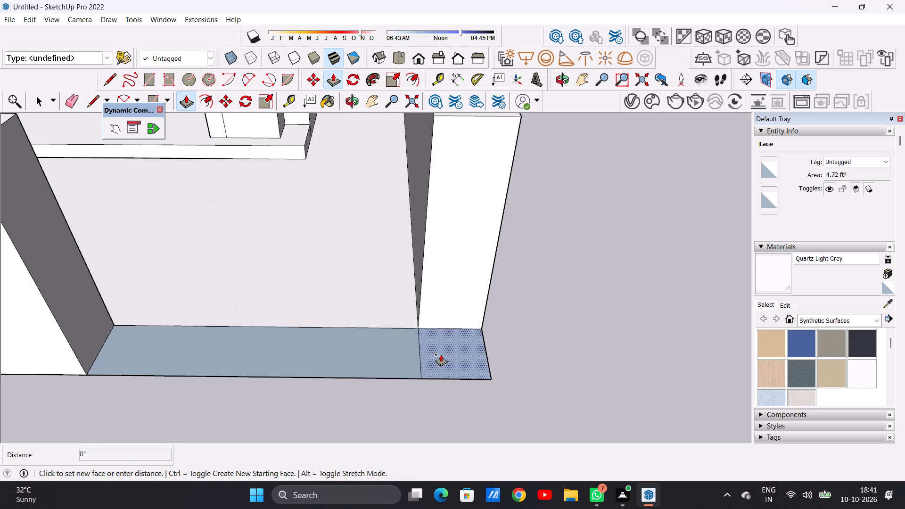
click(441, 354)
scroll(448, 301, down, 9)
scroll(471, 236, up, 4)
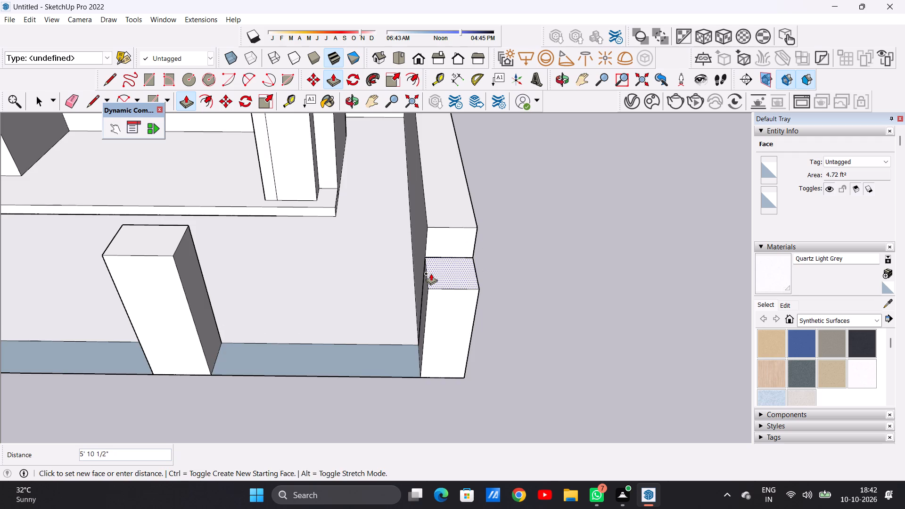
middle_drag(431, 273, 581, 242)
scroll(506, 203, up, 5)
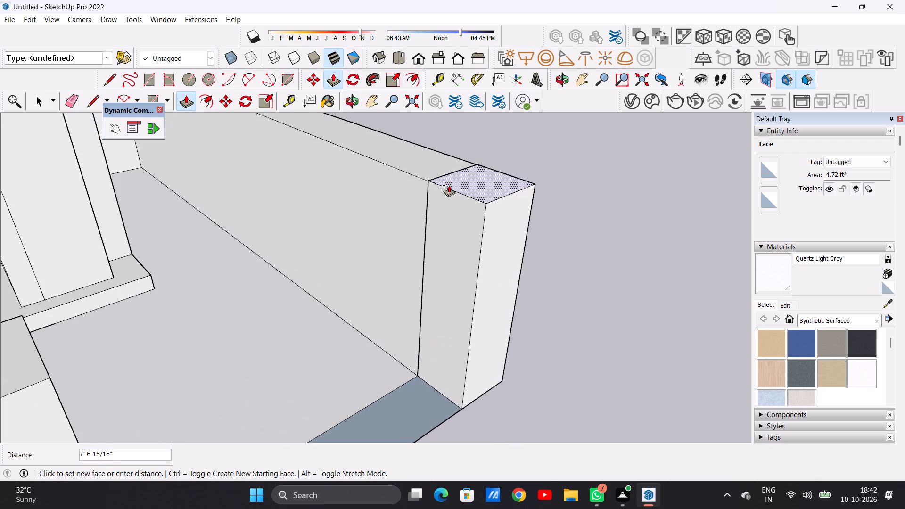
click(429, 183)
key(space)
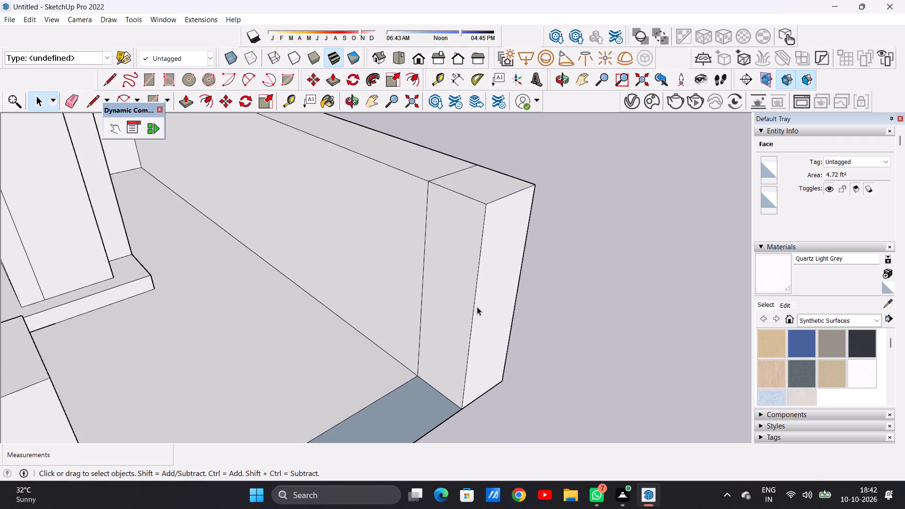
Examine the front pillars and boundary wall from in front of and above the building.
scroll(465, 327, down, 12)
middle_drag(478, 325, 337, 258)
scroll(389, 316, down, 5)
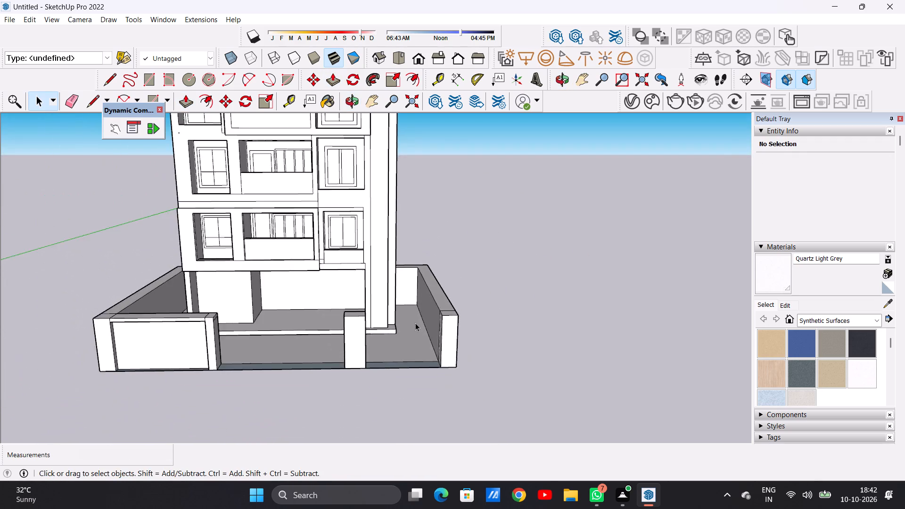
scroll(415, 323, down, 5)
middle_drag(417, 341, 562, 299)
middle_drag(529, 313, 408, 338)
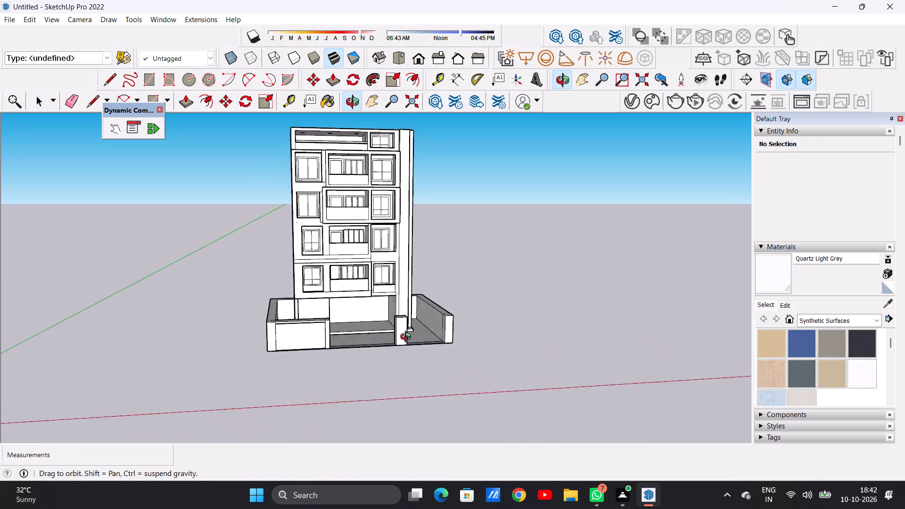
middle_drag(408, 338, 363, 342)
scroll(453, 344, up, 7)
middle_drag(423, 336, 439, 414)
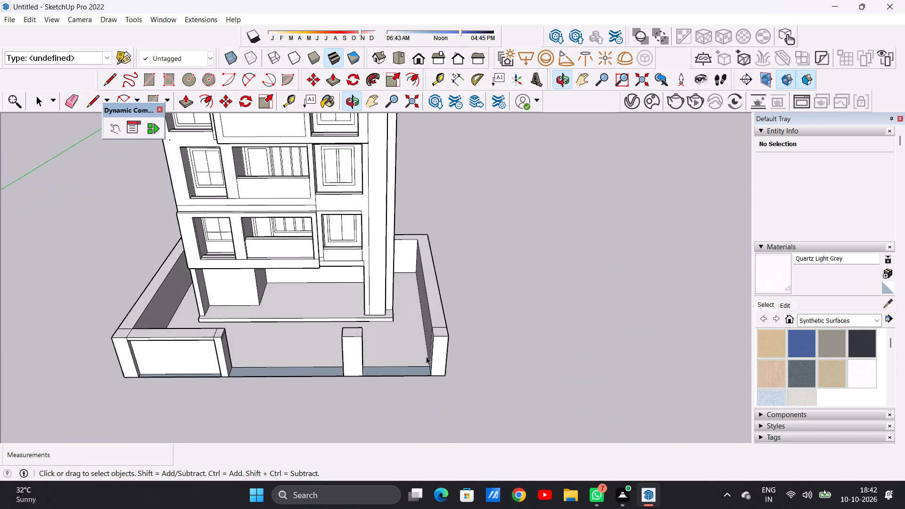
scroll(419, 339, down, 5)
middle_drag(407, 357, 402, 419)
Draw a lengthwise line about 10' 5 9/16" long along the border strip between the new pillar and the new corner pillar.
scroll(402, 367, up, 8)
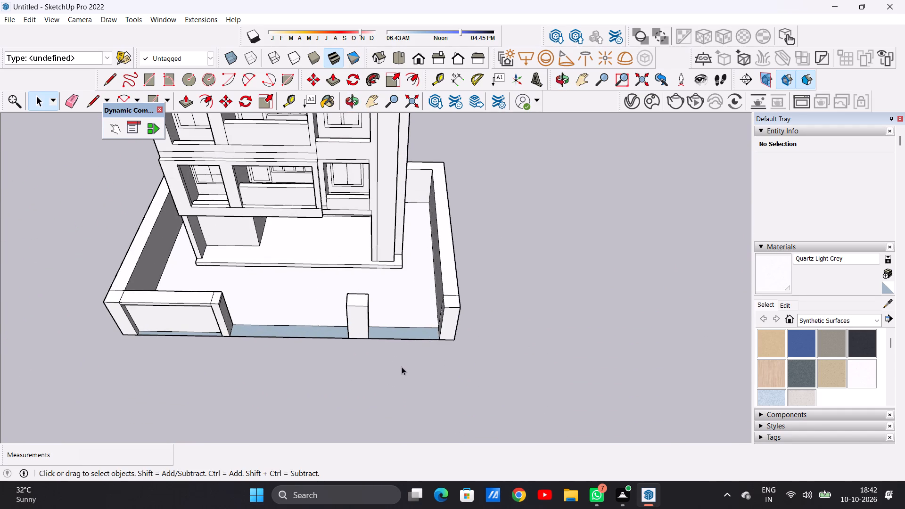
middle_drag(410, 369, 403, 392)
scroll(412, 341, up, 1)
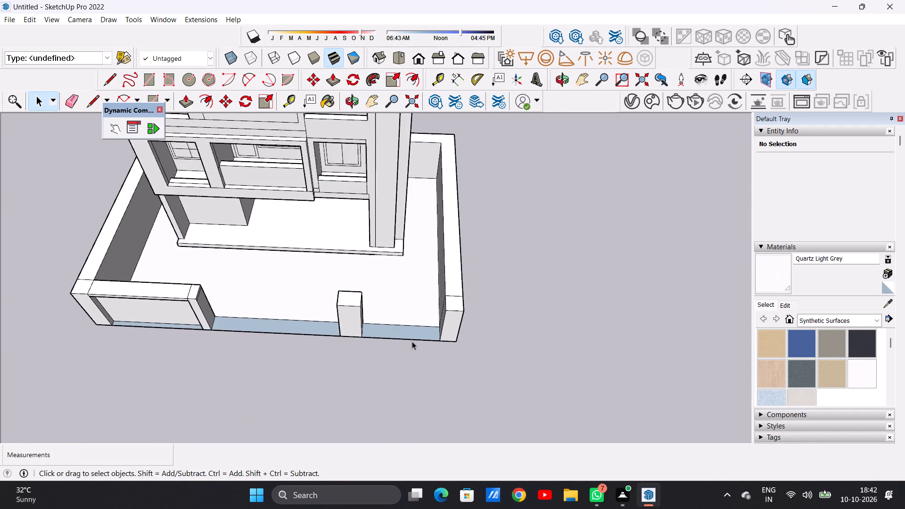
scroll(412, 341, up, 10)
key(l)
scroll(403, 320, up, 4)
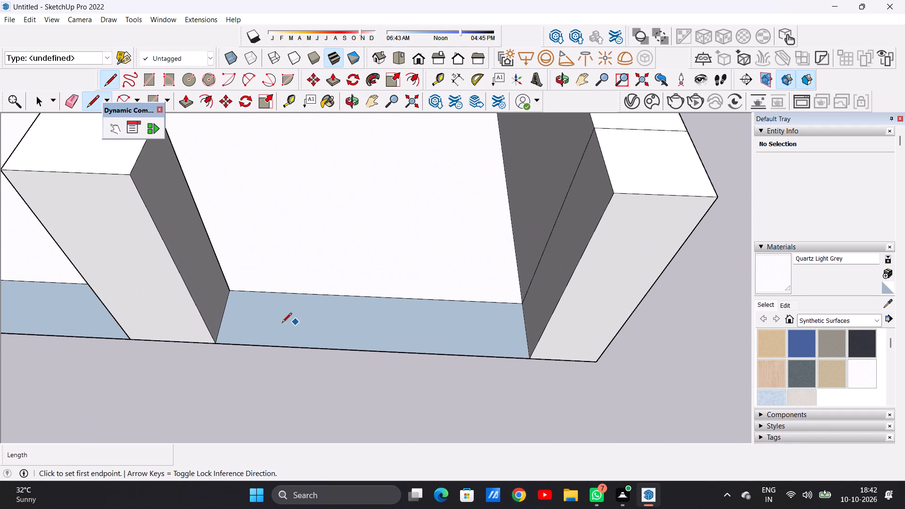
click(220, 325)
click(529, 344)
key(space)
Push/Pull the rear part of the strip between the two new pillars up 7' 6 3/4", flush with the pillar tops.
scroll(507, 354, down, 5)
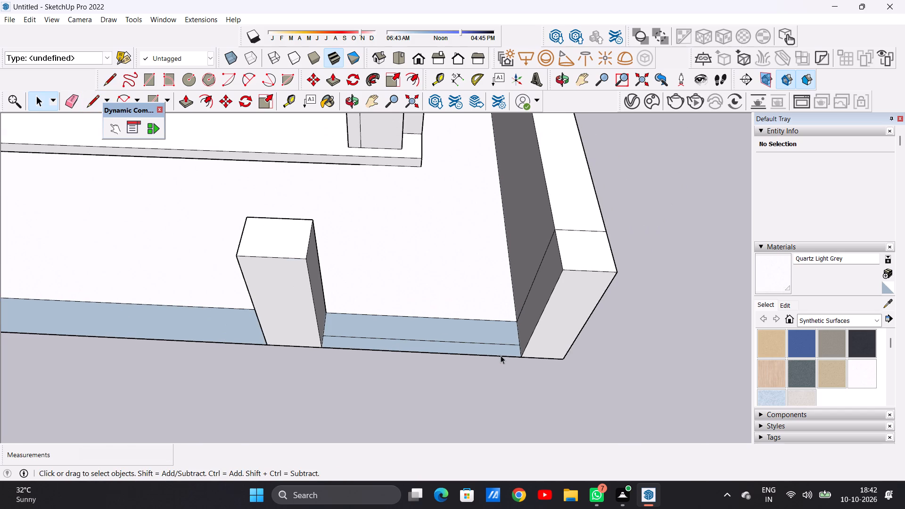
scroll(442, 359, down, 8)
middle_drag(402, 360, 469, 349)
middle_drag(477, 329, 359, 353)
scroll(455, 360, up, 5)
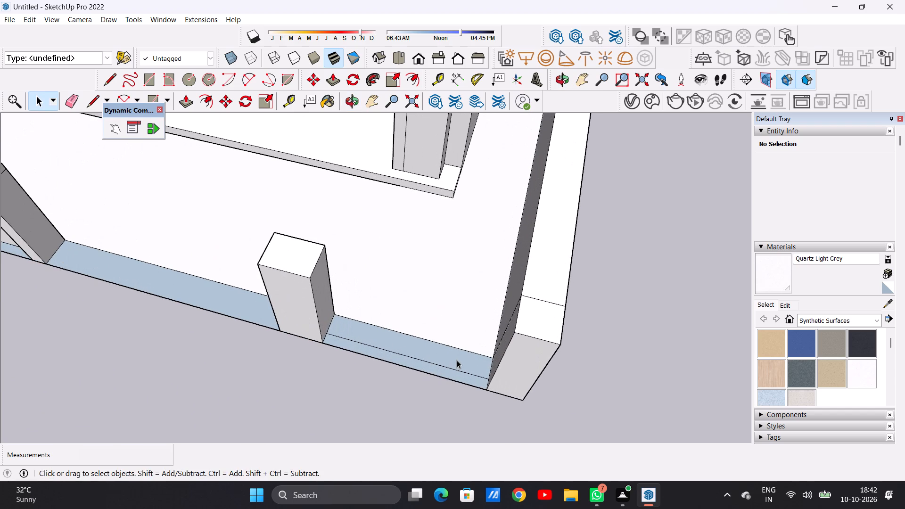
key(p)
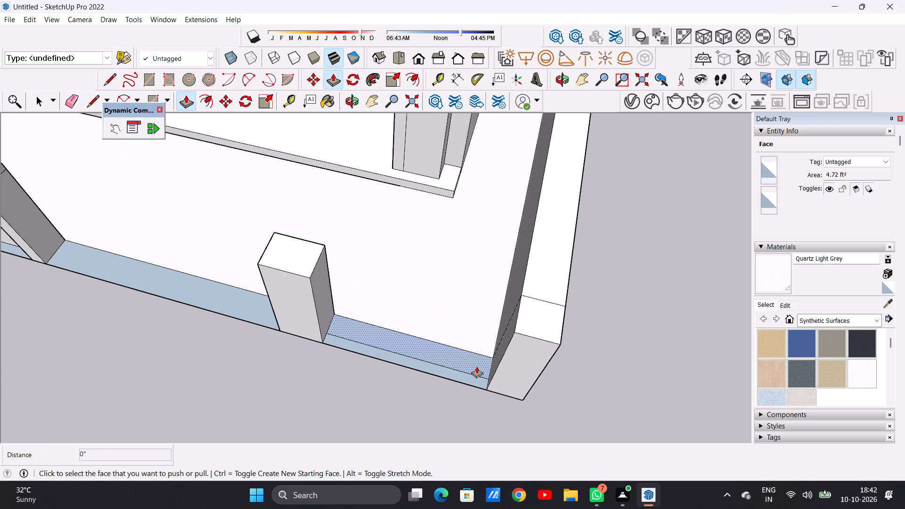
click(477, 366)
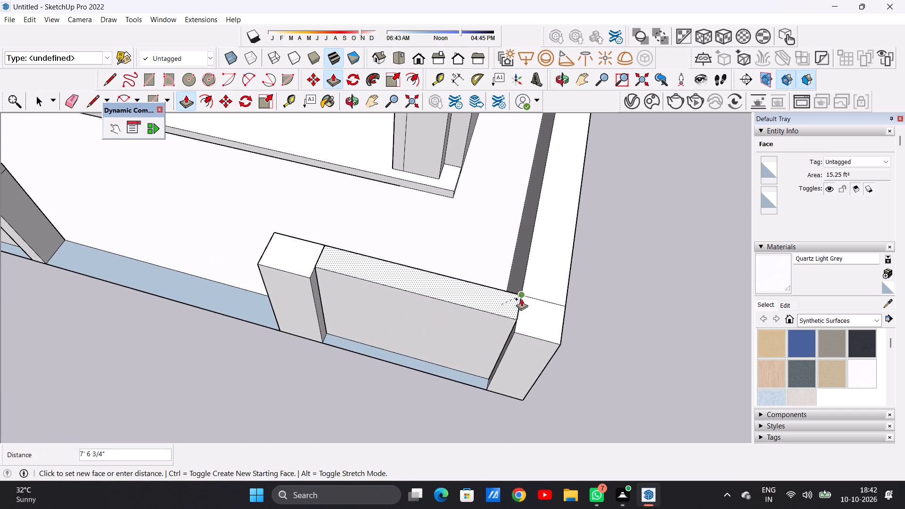
click(521, 297)
key(space)
scroll(489, 341, down, 5)
middle_drag(459, 358, 466, 304)
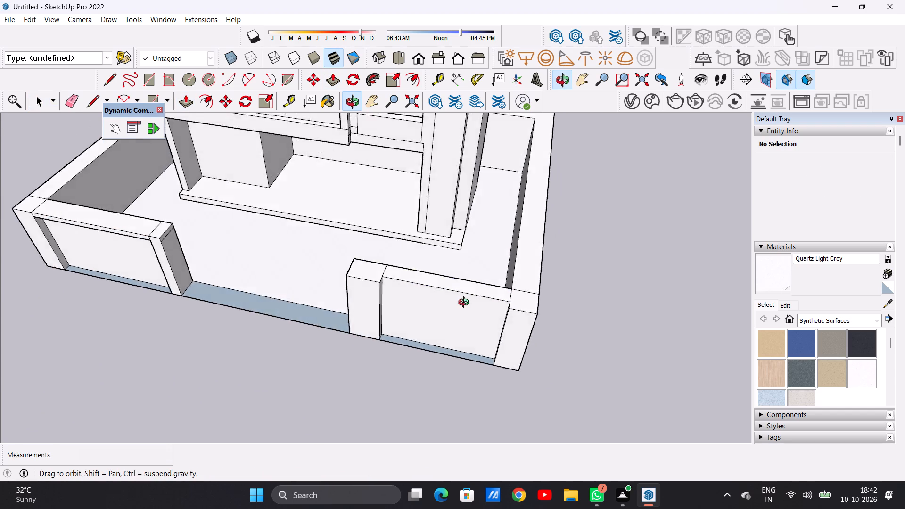
Examine the whole front elevation and boundary wall from the front and from the side.
middle_drag(466, 304, 497, 193)
middle_drag(452, 300, 482, 285)
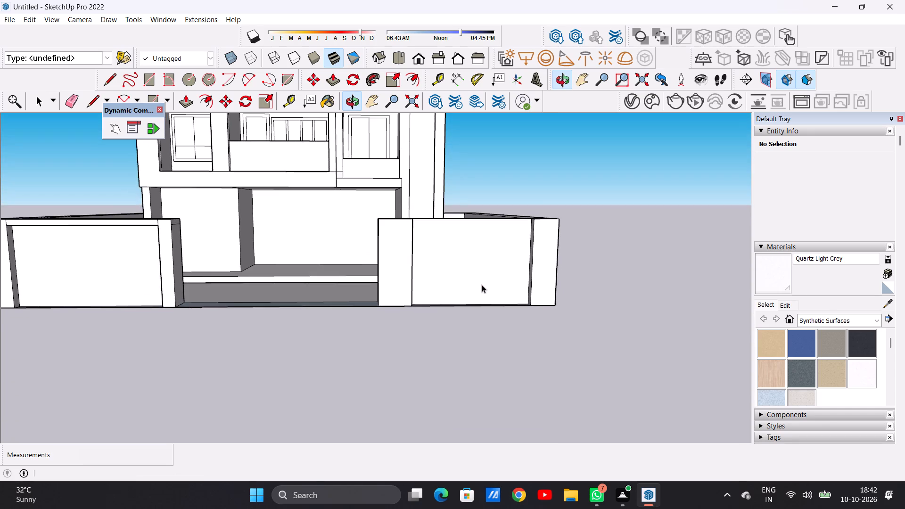
scroll(426, 334, down, 15)
middle_drag(432, 328, 431, 308)
scroll(436, 302, up, 2)
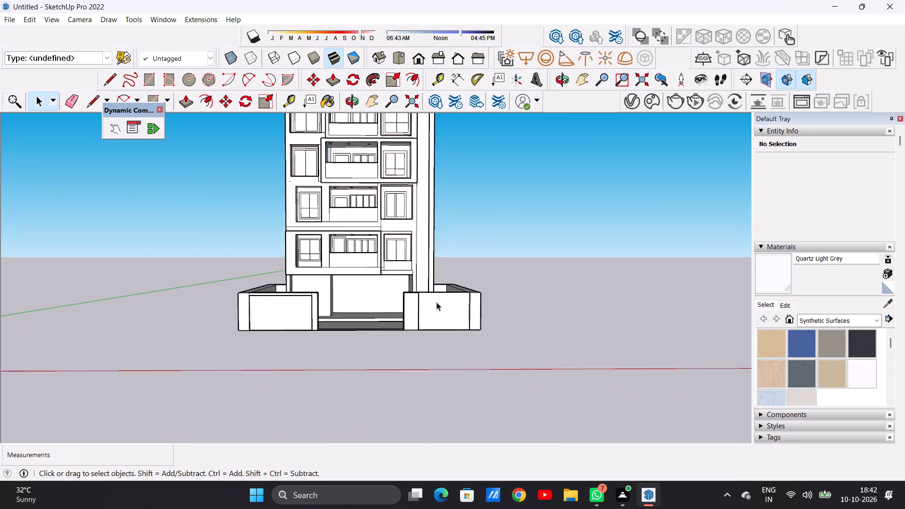
scroll(436, 302, up, 5)
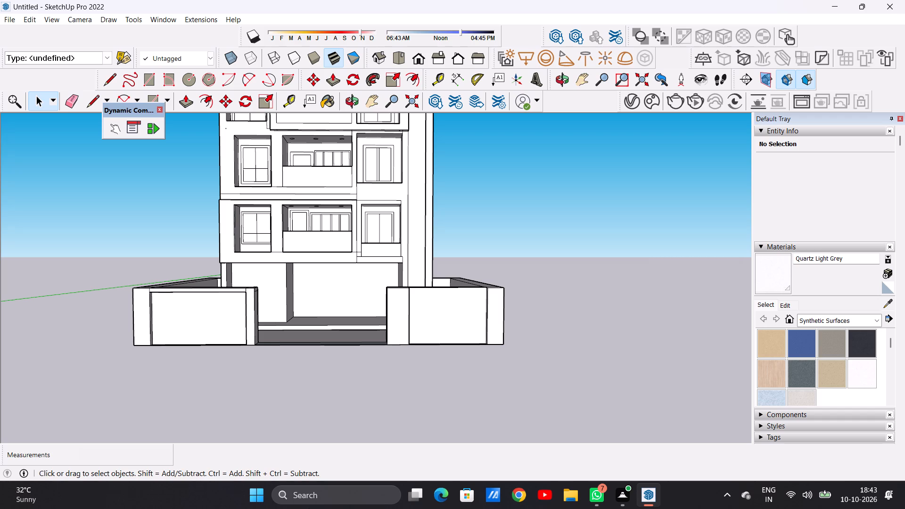
scroll(313, 349, down, 3)
scroll(314, 391, down, 5)
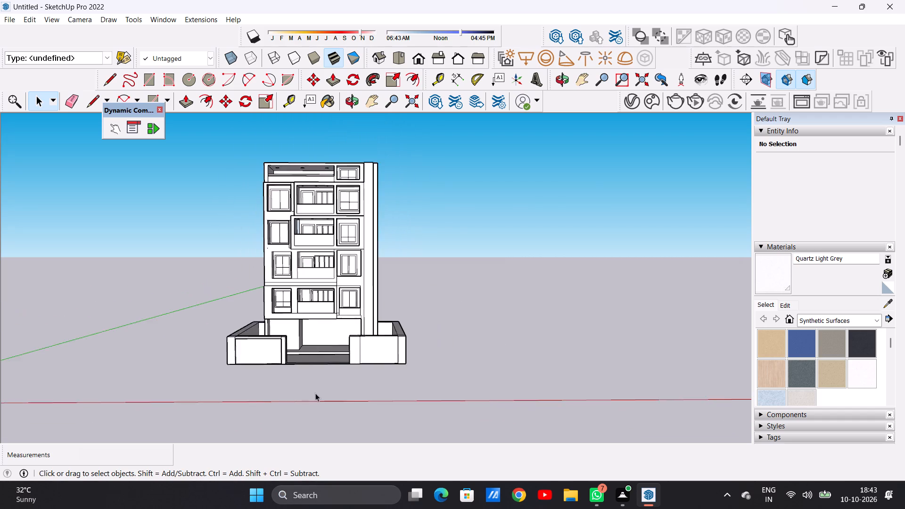
scroll(315, 393, down, 11)
scroll(323, 295, up, 16)
middle_drag(344, 328, 267, 313)
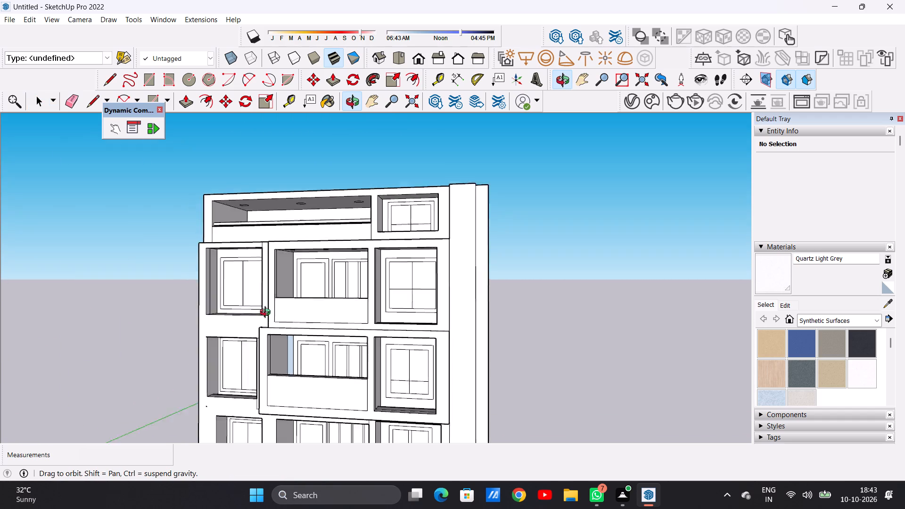
middle_drag(267, 313, 133, 325)
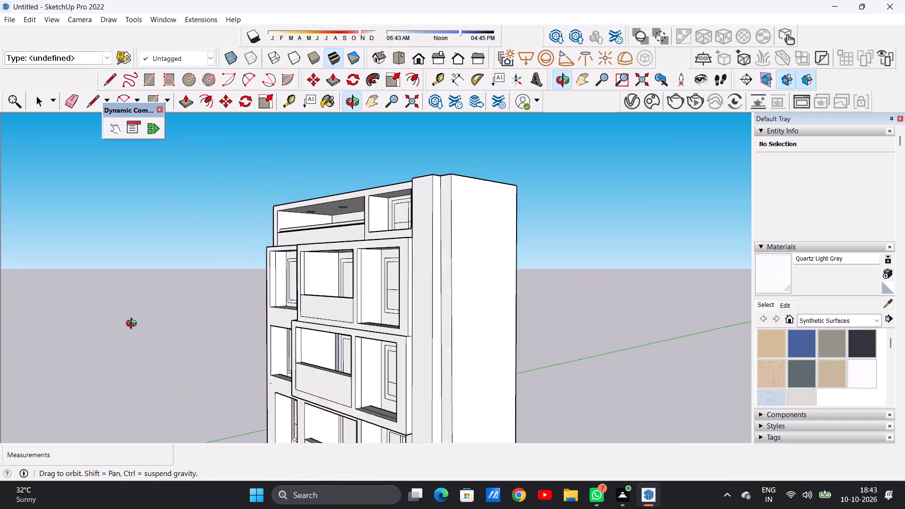
middle_drag(133, 325, 337, 321)
scroll(338, 321, up, 1)
scroll(341, 321, down, 8)
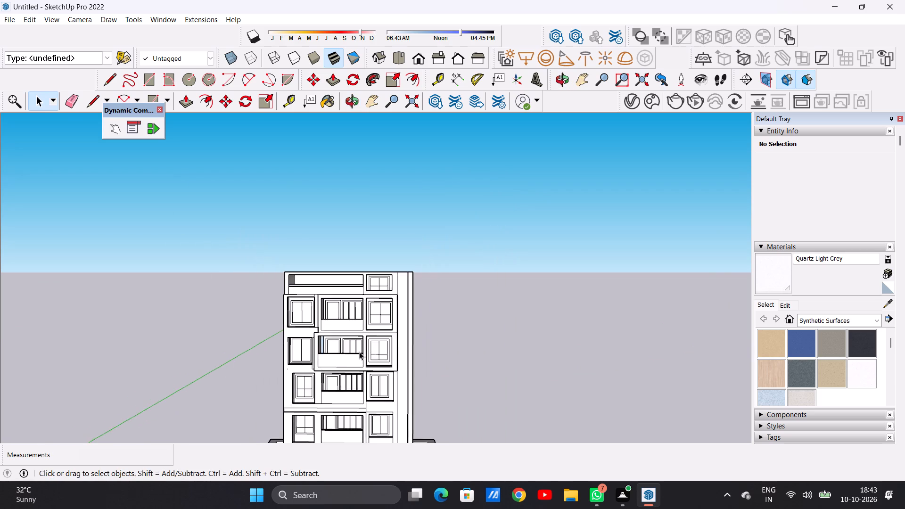
scroll(359, 352, down, 3)
scroll(354, 356, up, 9)
scroll(354, 356, down, 1)
scroll(354, 356, up, 11)
scroll(355, 354, down, 20)
scroll(355, 354, down, 1)
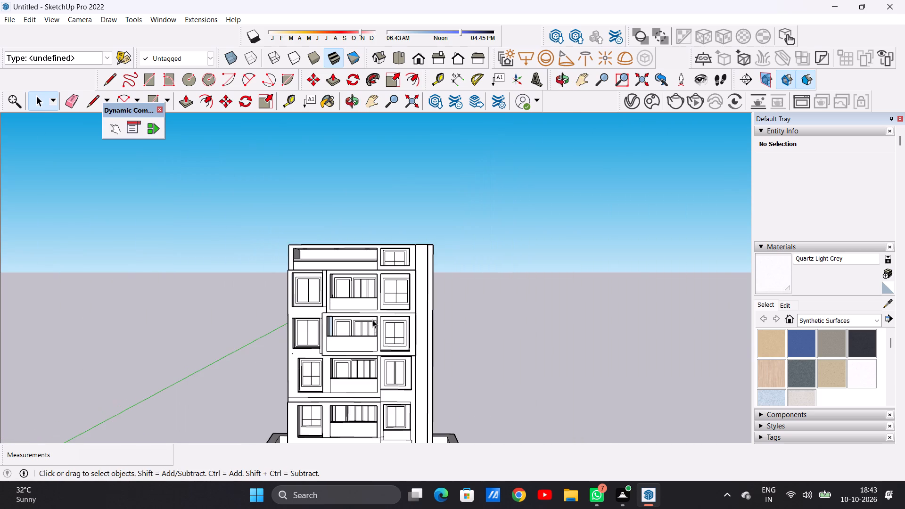
scroll(369, 352, up, 20)
scroll(369, 352, up, 5)
scroll(371, 376, down, 10)
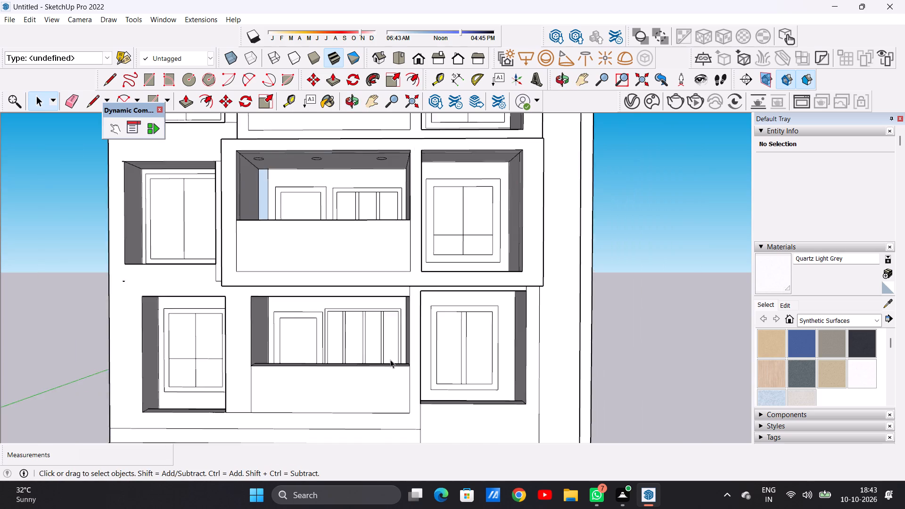
scroll(390, 360, down, 20)
scroll(390, 360, down, 2)
scroll(370, 398, up, 8)
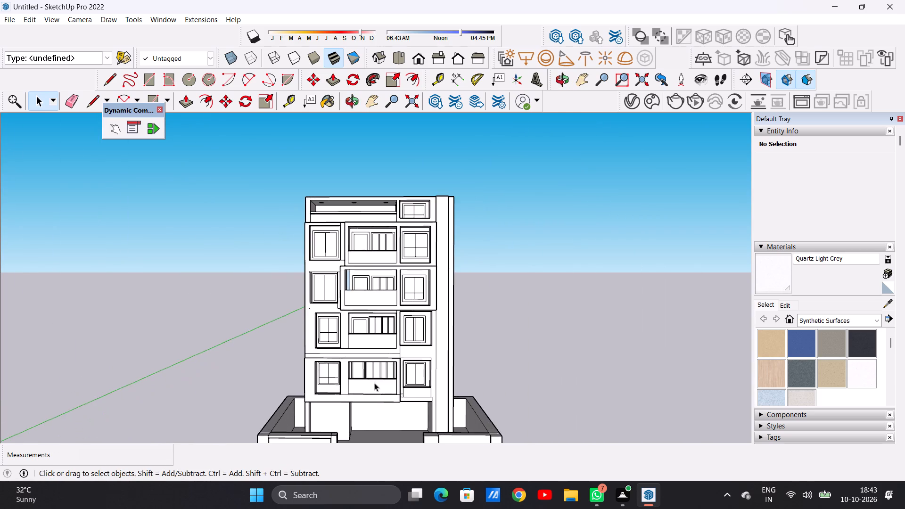
Examine the balconies and recessed windows of the front facade from close up and from above.
scroll(374, 383, up, 16)
middle_drag(376, 391, 480, 395)
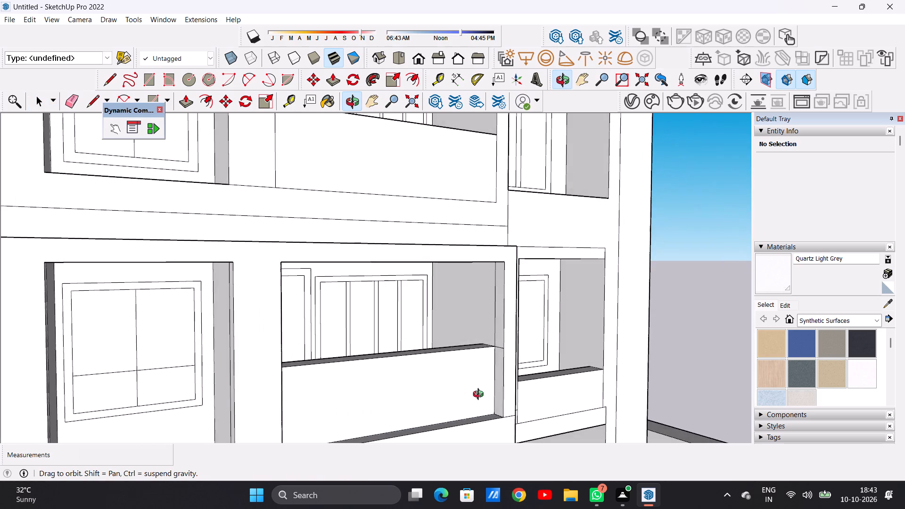
middle_drag(480, 395, 420, 402)
scroll(419, 402, up, 1)
scroll(418, 402, down, 14)
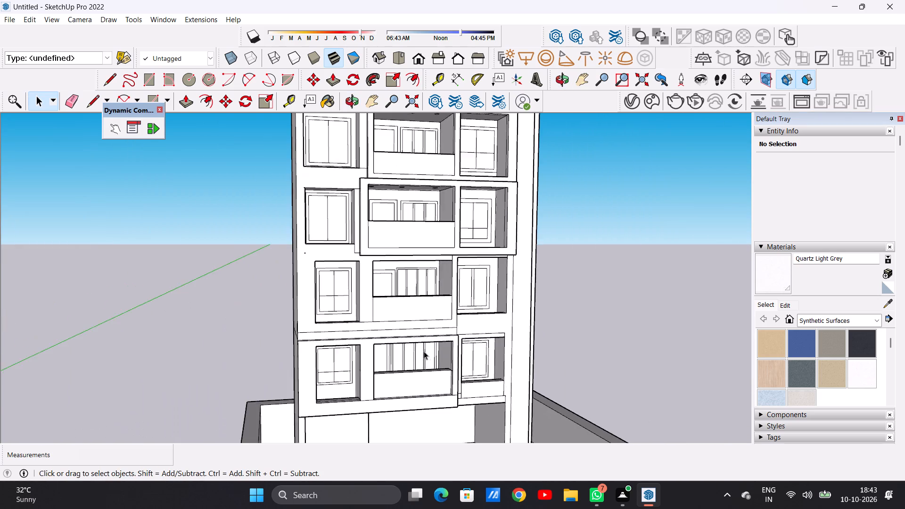
scroll(424, 351, down, 7)
scroll(429, 405, up, 8)
middle_drag(404, 369, 393, 423)
scroll(351, 392, down, 4)
scroll(394, 236, up, 7)
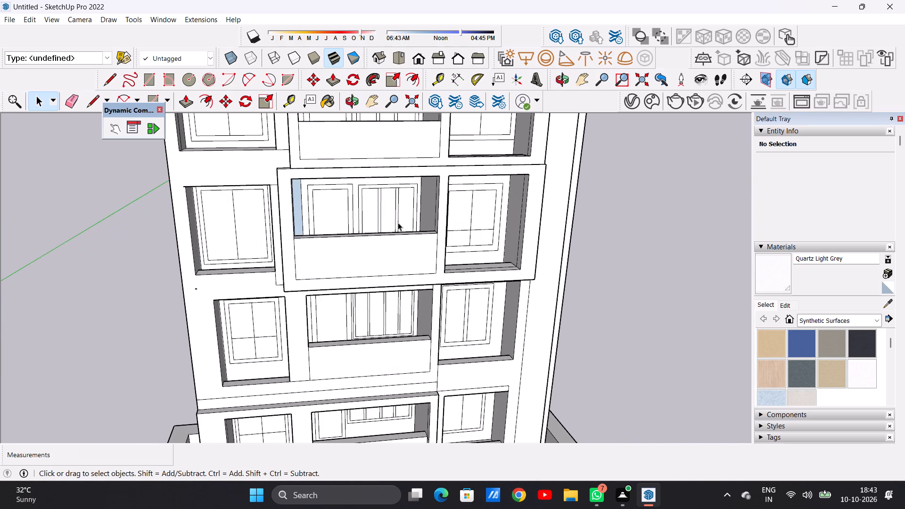
middle_drag(405, 223, 410, 277)
scroll(410, 290, down, 3)
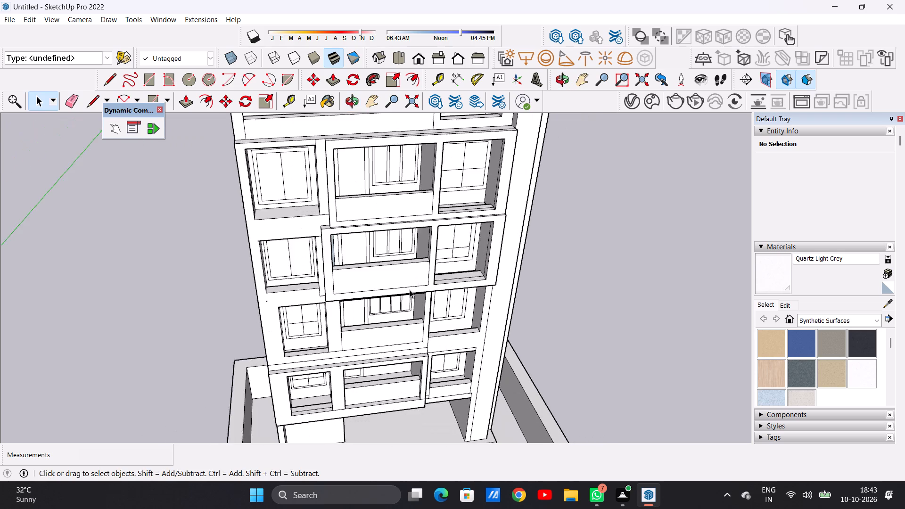
scroll(410, 290, down, 5)
scroll(402, 204, up, 16)
scroll(398, 251, down, 11)
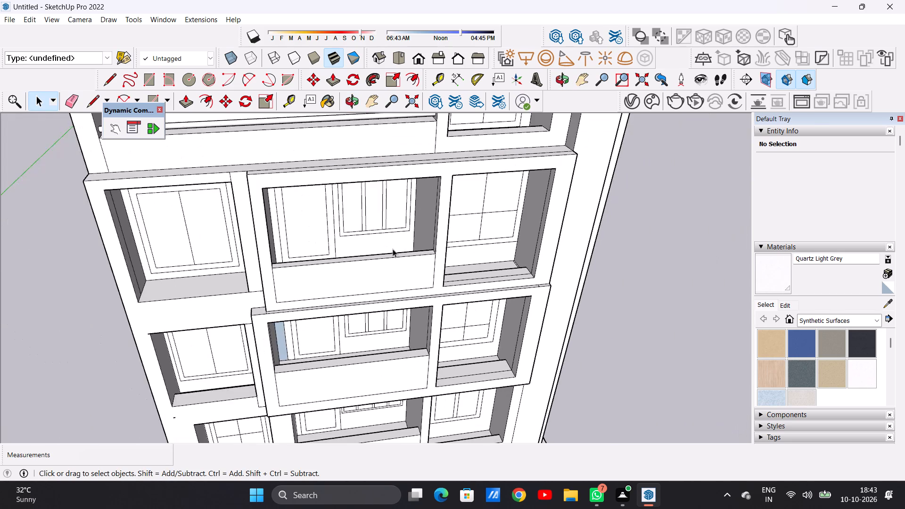
scroll(393, 249, down, 1)
scroll(357, 269, down, 10)
middle_drag(379, 248, 353, 169)
scroll(347, 284, down, 4)
scroll(377, 402, up, 5)
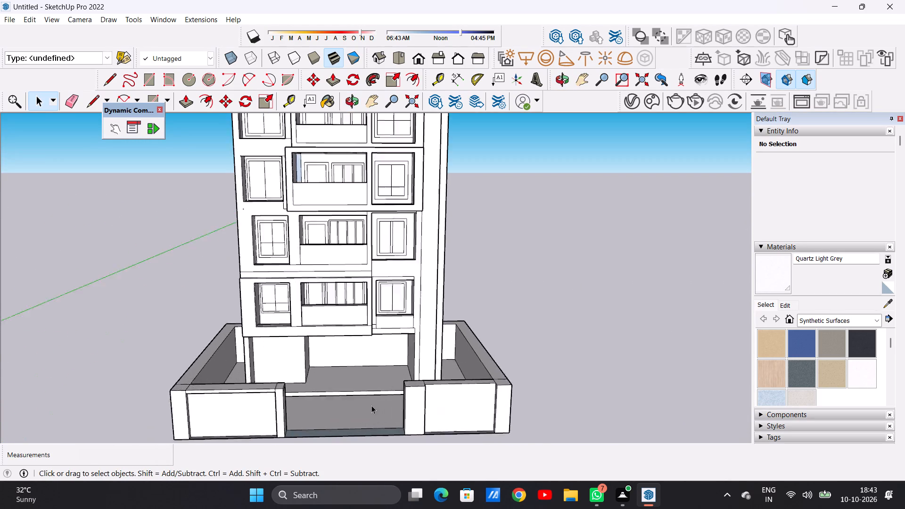
Examine the boundary wall, its front pillars and the opening between them from several angles.
scroll(371, 405, up, 3)
middle_drag(351, 407, 343, 391)
scroll(338, 399, down, 5)
middle_drag(343, 413, 440, 400)
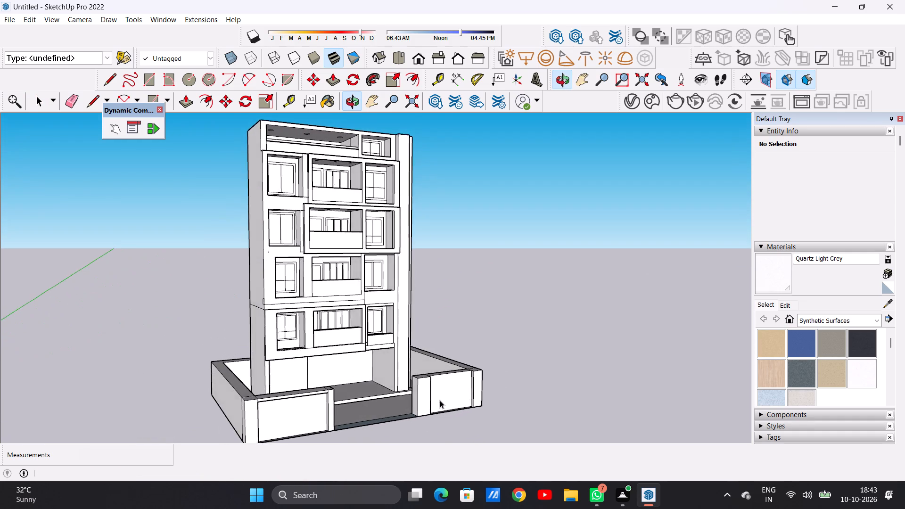
scroll(419, 392, up, 7)
middle_drag(389, 410, 355, 408)
scroll(357, 404, down, 7)
middle_drag(359, 410, 325, 451)
scroll(359, 409, up, 5)
middle_drag(377, 428, 323, 458)
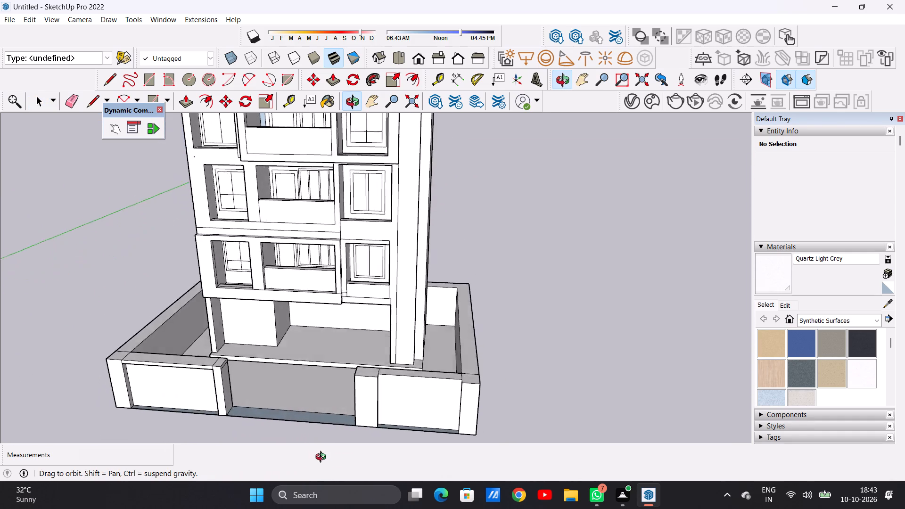
middle_drag(323, 458, 324, 461)
scroll(328, 423, up, 7)
middle_drag(326, 412, 348, 441)
scroll(350, 420, down, 7)
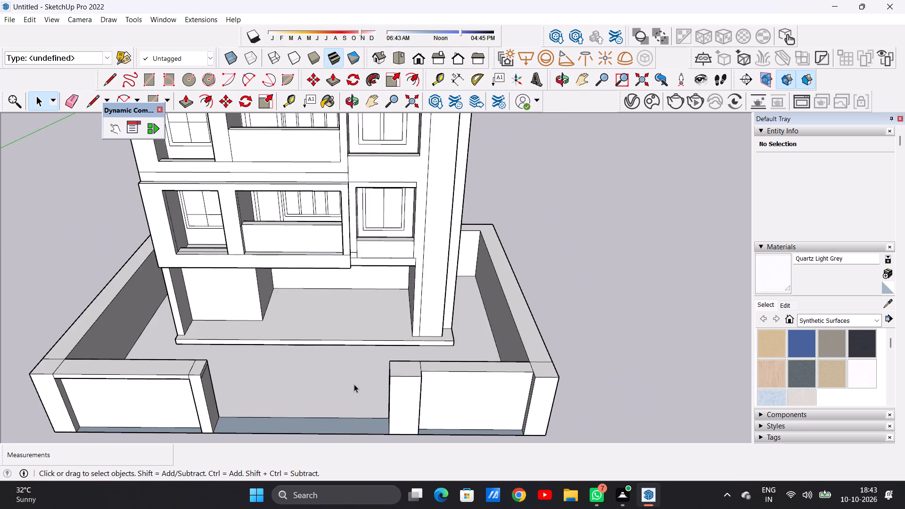
Push/Pull the border strip across the front opening between the two wall sections up 6".
scroll(354, 384, down, 2)
middle_drag(344, 411, 350, 450)
scroll(353, 413, up, 10)
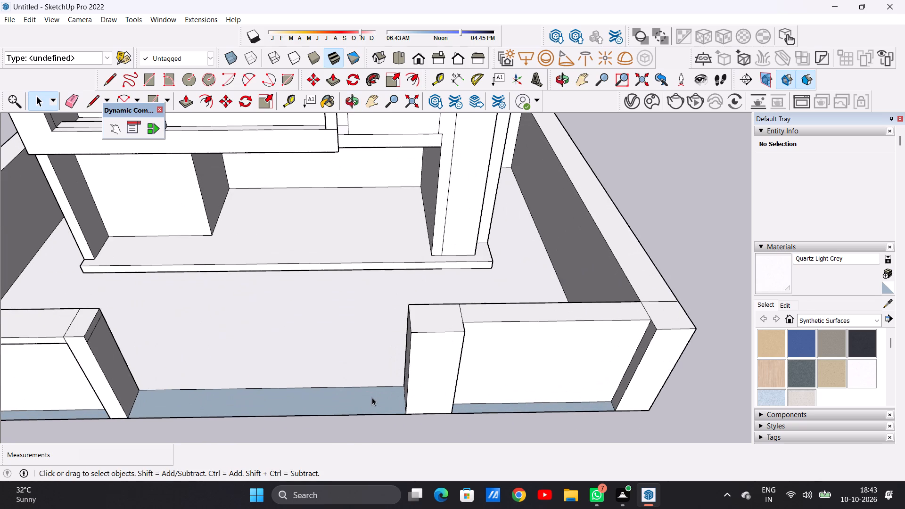
key(p)
scroll(384, 396, up, 4)
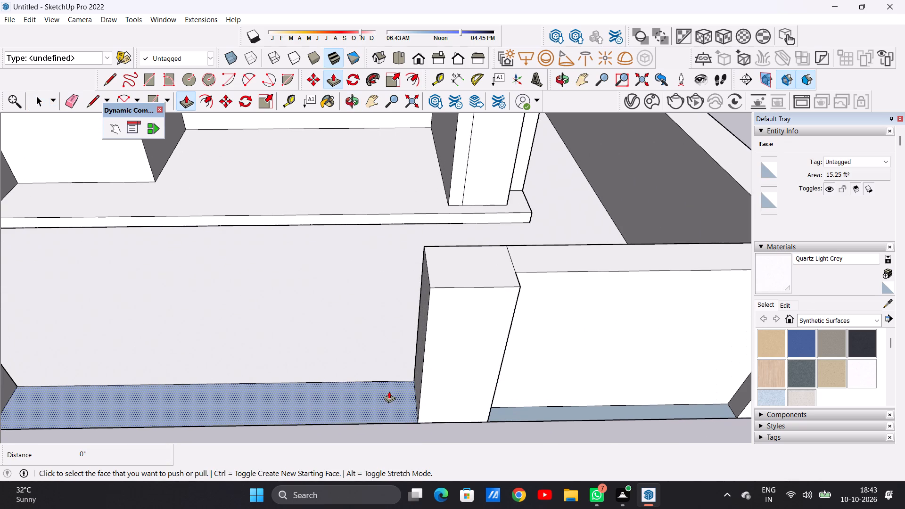
click(389, 391)
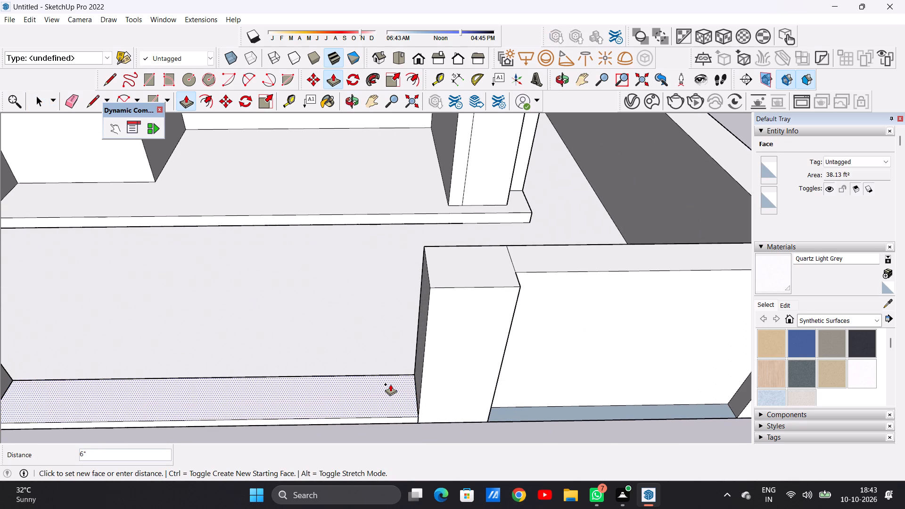
click(391, 384)
key(space)
scroll(377, 432, down, 9)
Examine the building, boundary wall and gate opening from the front and both sides.
middle_drag(379, 425, 375, 419)
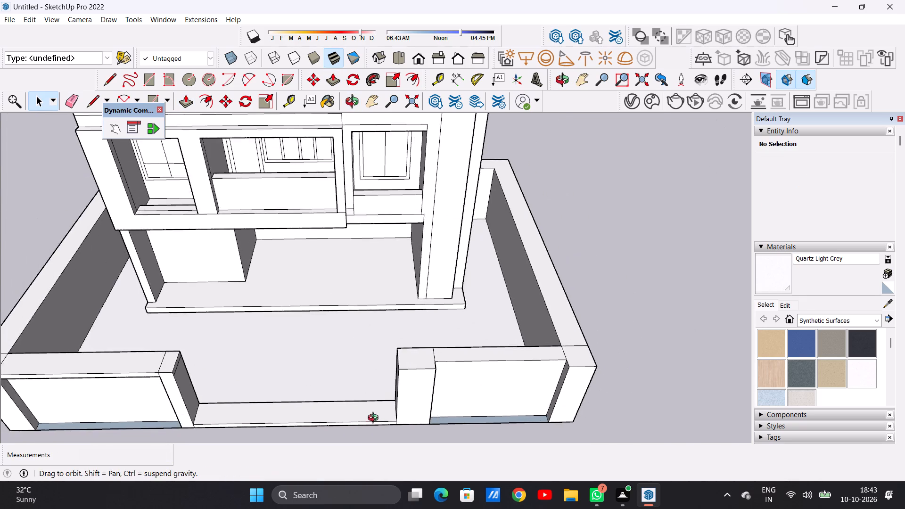
middle_drag(375, 419, 381, 348)
scroll(337, 283, down, 2)
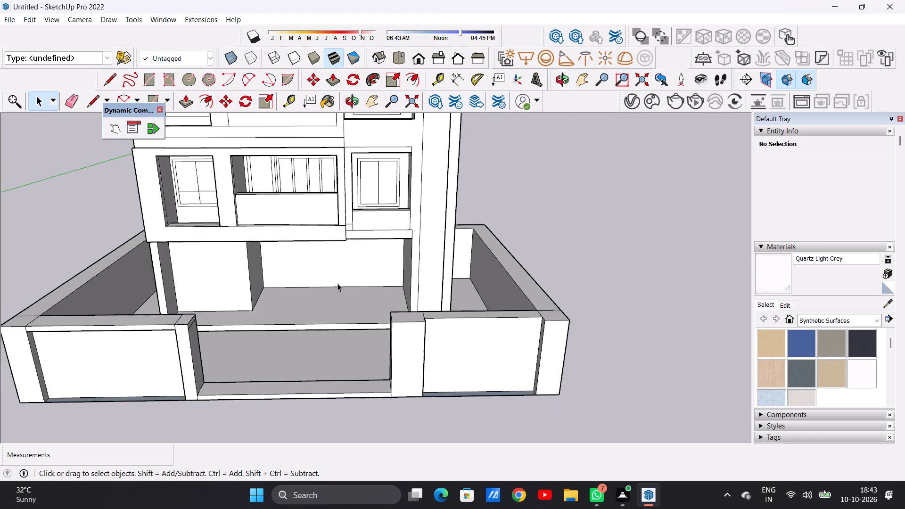
scroll(337, 283, down, 4)
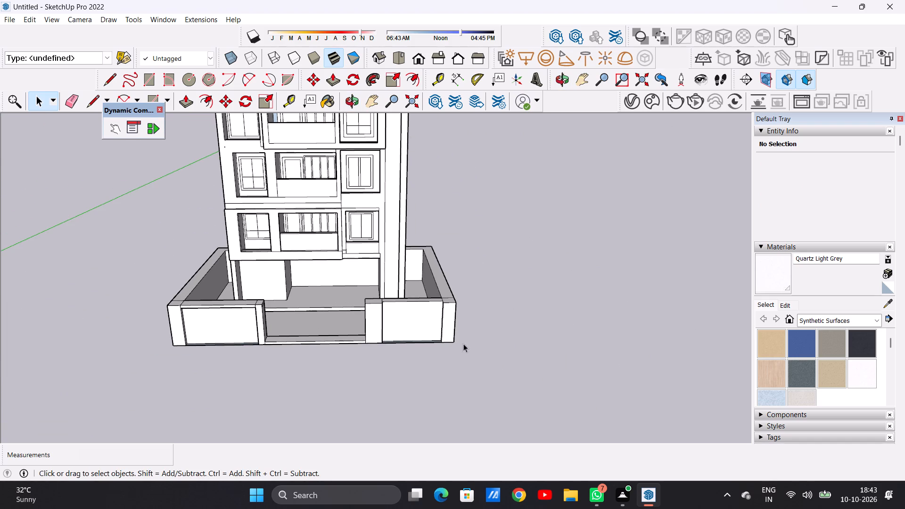
scroll(455, 349, down, 7)
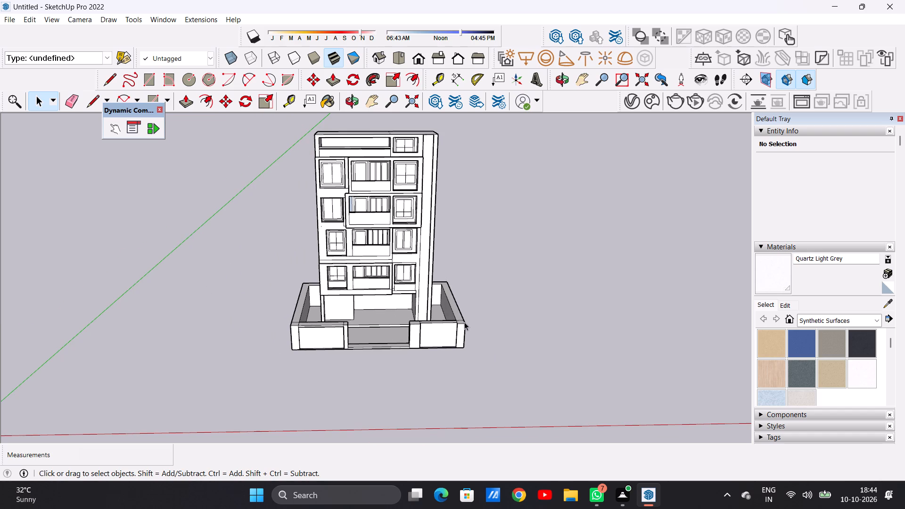
scroll(402, 333, down, 3)
middle_drag(376, 349, 324, 269)
scroll(376, 309, up, 2)
scroll(371, 310, down, 1)
scroll(351, 316, up, 6)
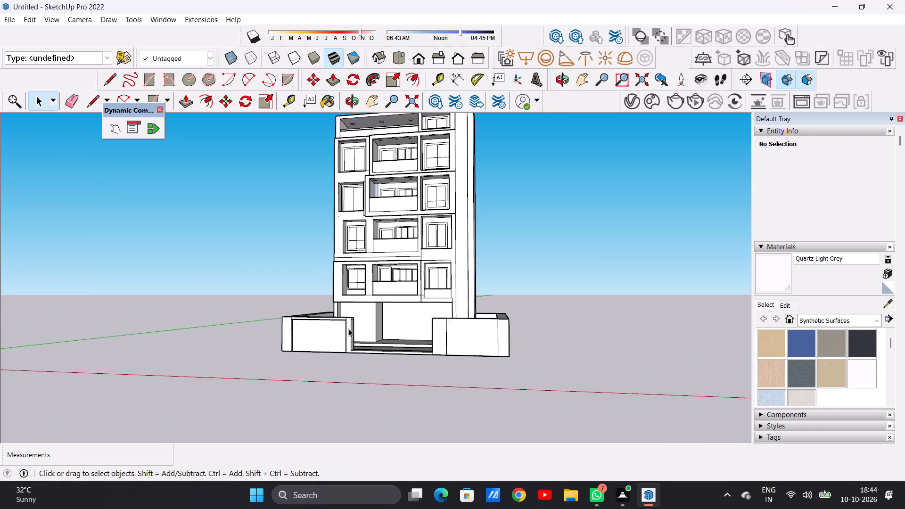
scroll(348, 328, up, 4)
middle_drag(363, 330, 569, 363)
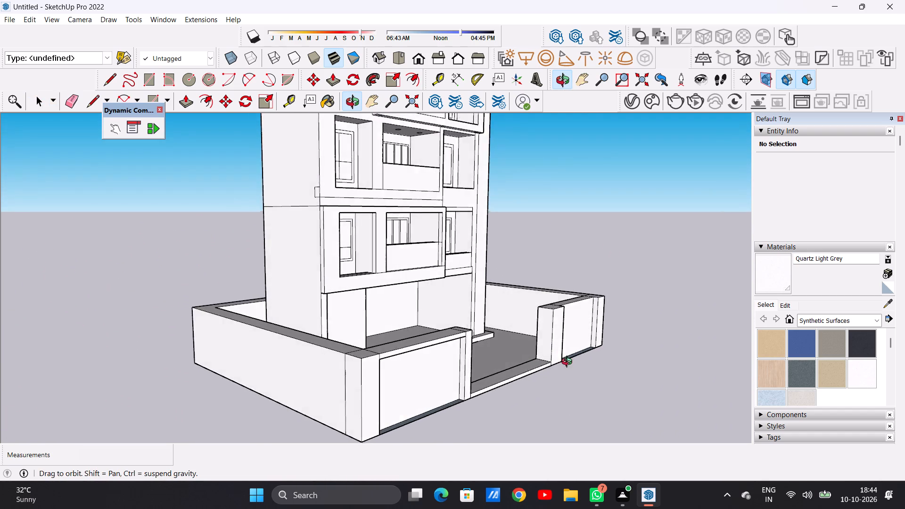
middle_drag(569, 363, 321, 358)
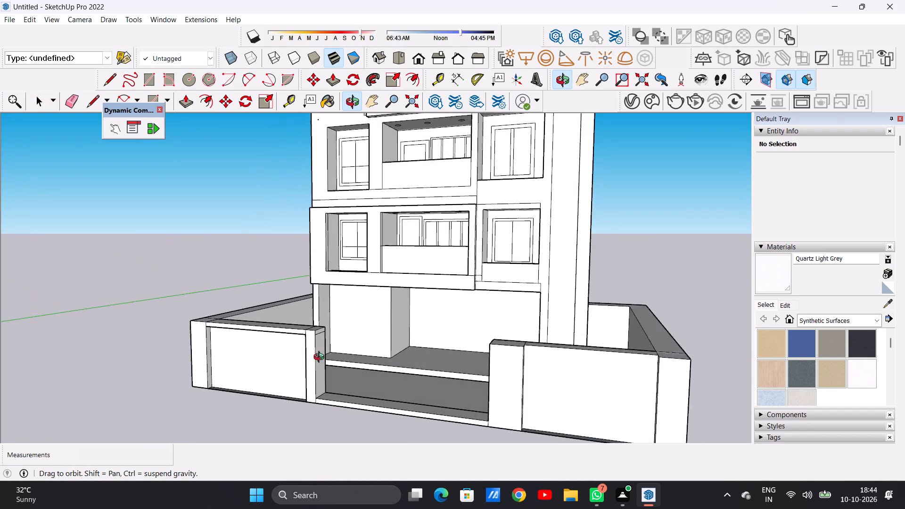
middle_drag(321, 358, 311, 362)
Push/Pull the narrow top band on the opening side of the pillar beside the beam out 4 1/2".
scroll(310, 333, up, 17)
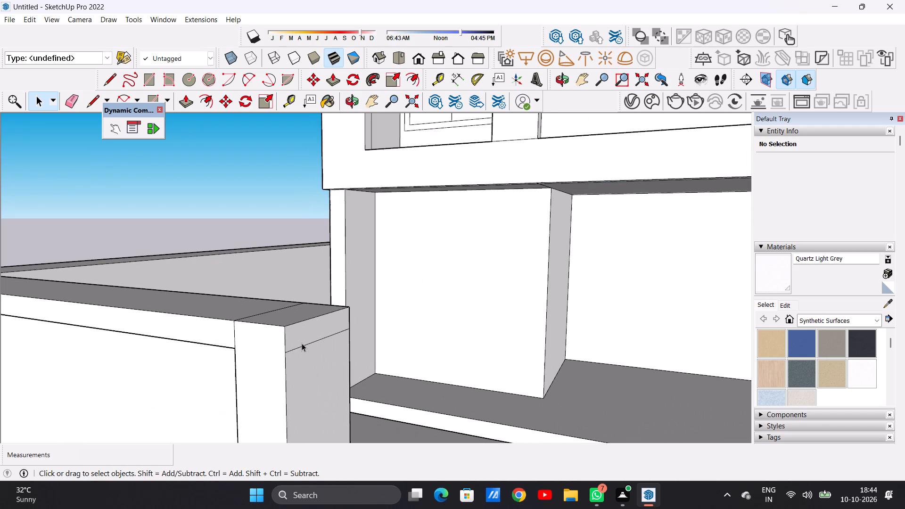
scroll(303, 350, down, 10)
middle_drag(298, 347, 333, 342)
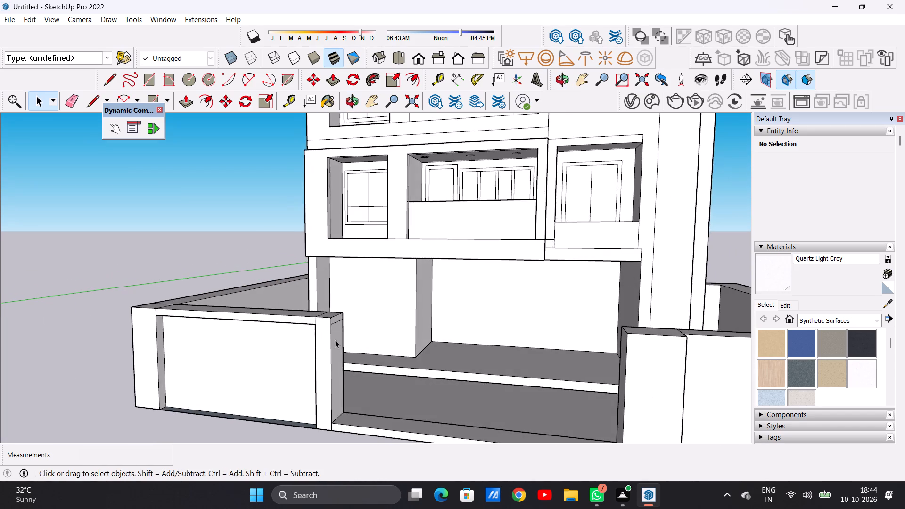
scroll(339, 320, up, 3)
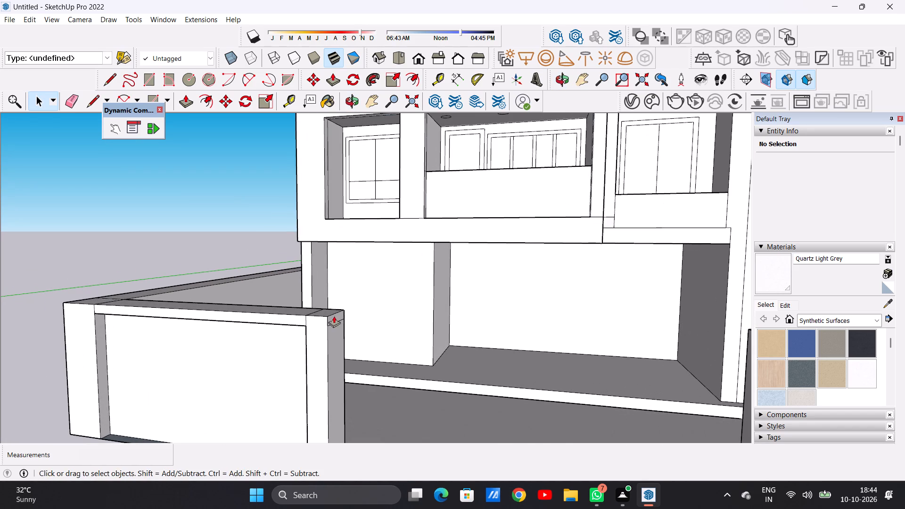
key(p)
scroll(329, 294, up, 1)
scroll(331, 298, down, 1)
scroll(333, 302, up, 8)
click(321, 345)
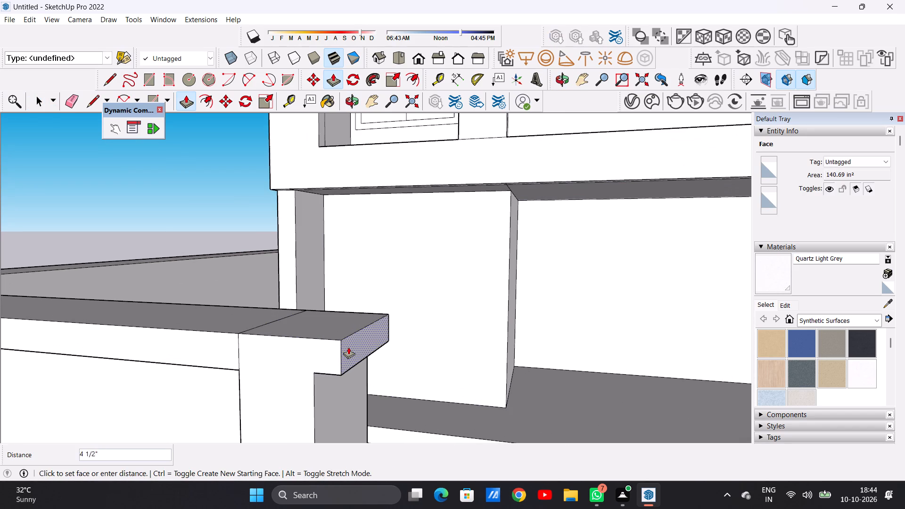
click(347, 346)
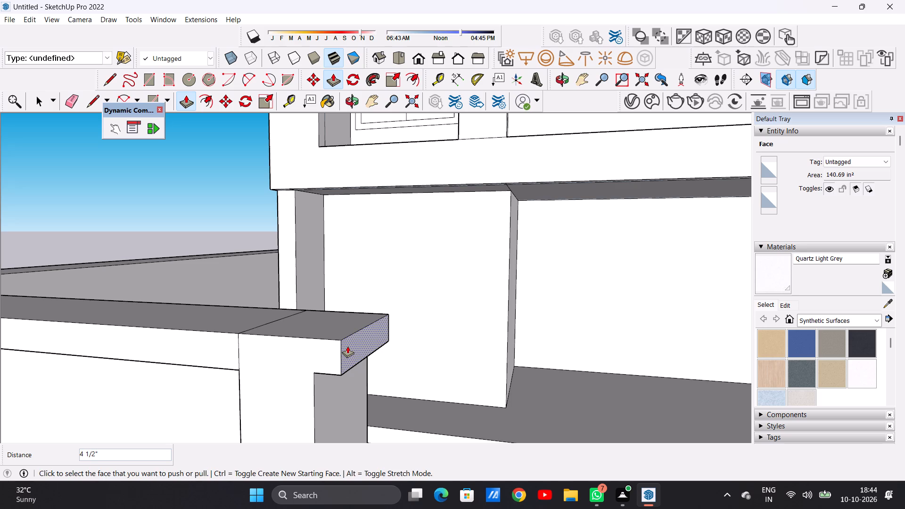
key(space)
scroll(358, 320, down, 17)
middle_drag(425, 326, 327, 304)
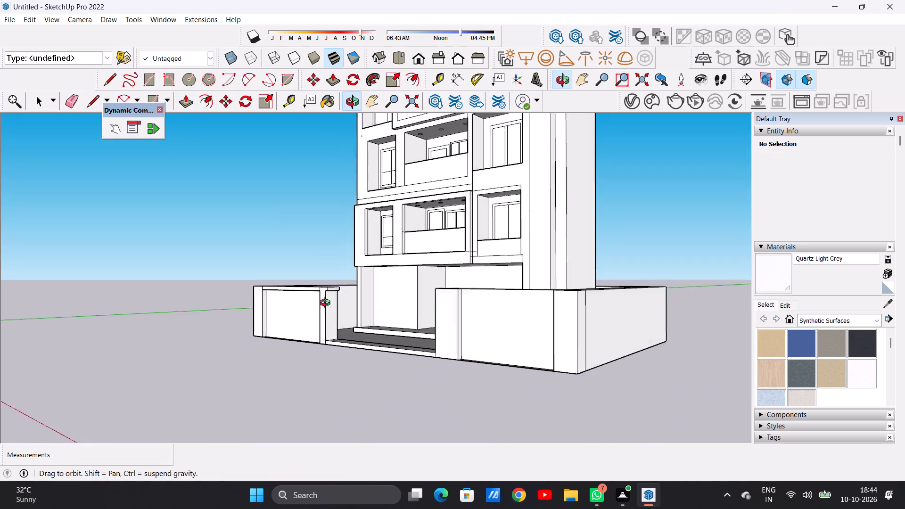
Examine the boundary wall, gate opening and beam-side pillar from the front and both sides.
middle_drag(327, 304, 567, 311)
middle_drag(557, 318, 545, 319)
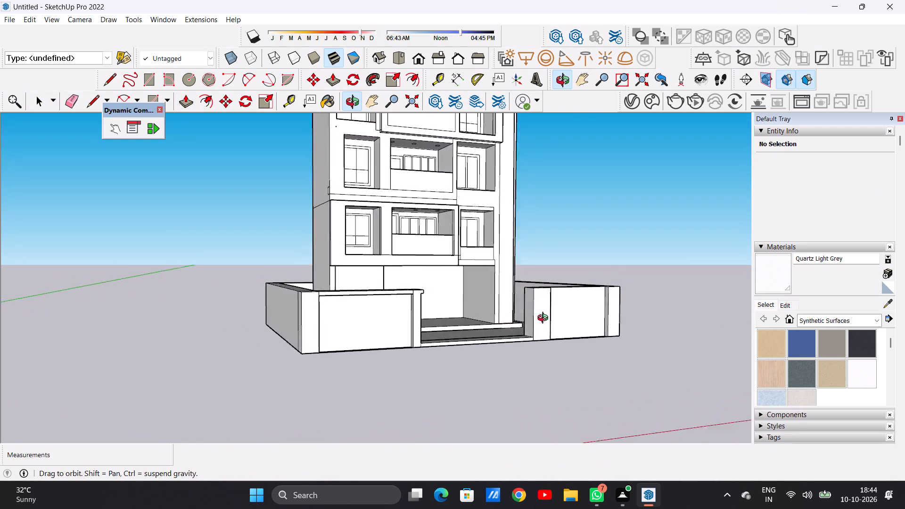
middle_drag(545, 319, 478, 338)
middle_drag(475, 340, 469, 341)
middle_drag(462, 343, 448, 344)
middle_drag(436, 344, 323, 344)
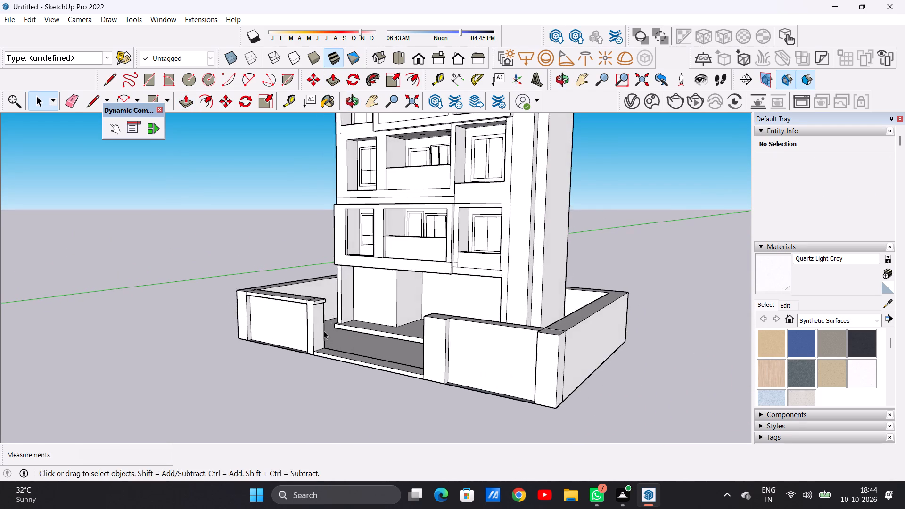
scroll(329, 309, up, 5)
scroll(265, 365, down, 4)
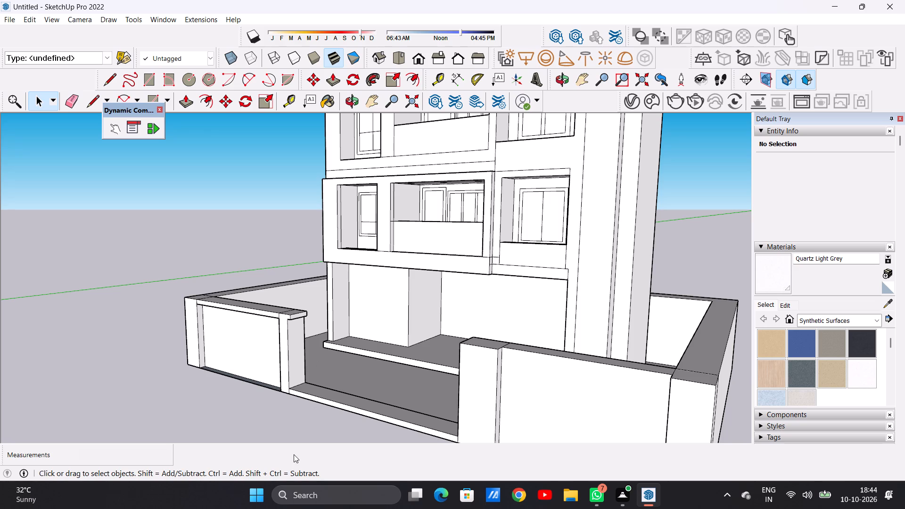
middle_drag(323, 384, 424, 362)
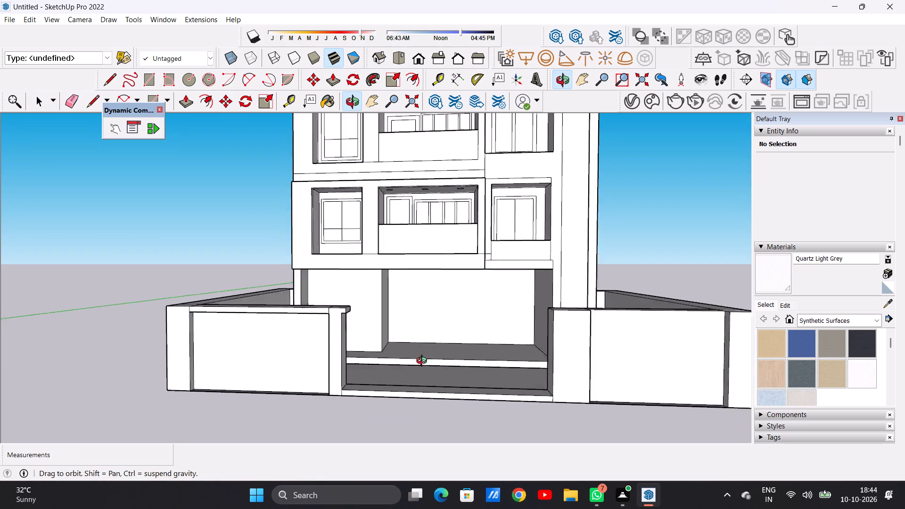
middle_drag(424, 362, 329, 367)
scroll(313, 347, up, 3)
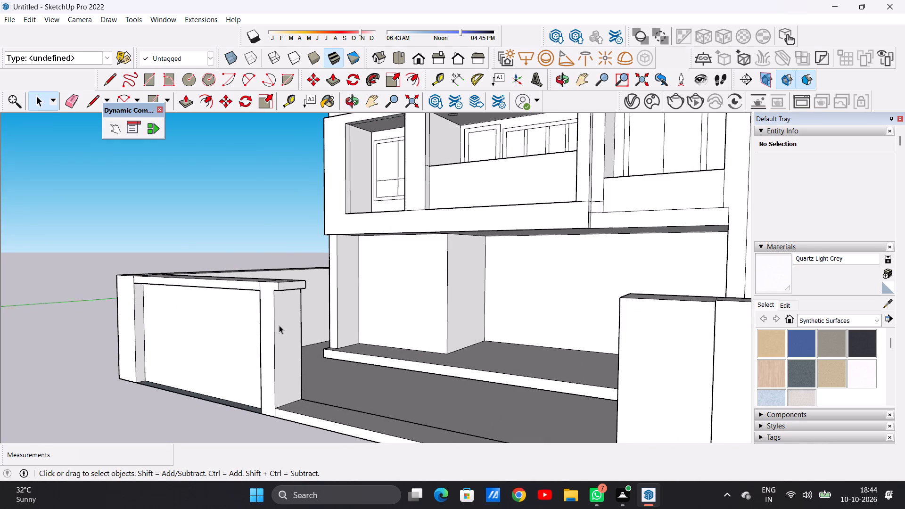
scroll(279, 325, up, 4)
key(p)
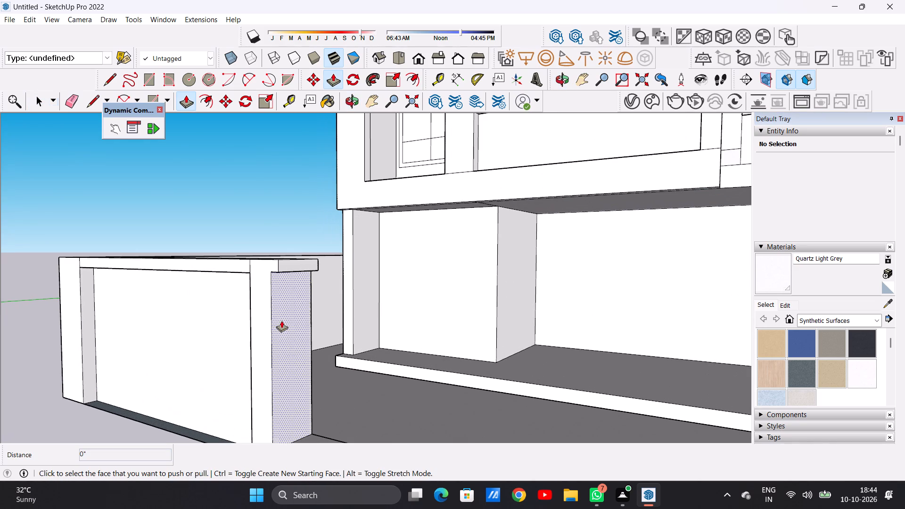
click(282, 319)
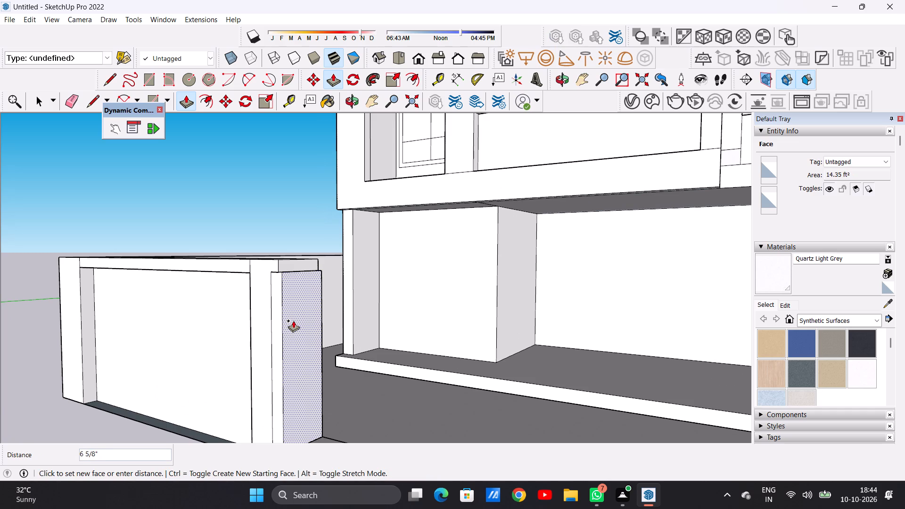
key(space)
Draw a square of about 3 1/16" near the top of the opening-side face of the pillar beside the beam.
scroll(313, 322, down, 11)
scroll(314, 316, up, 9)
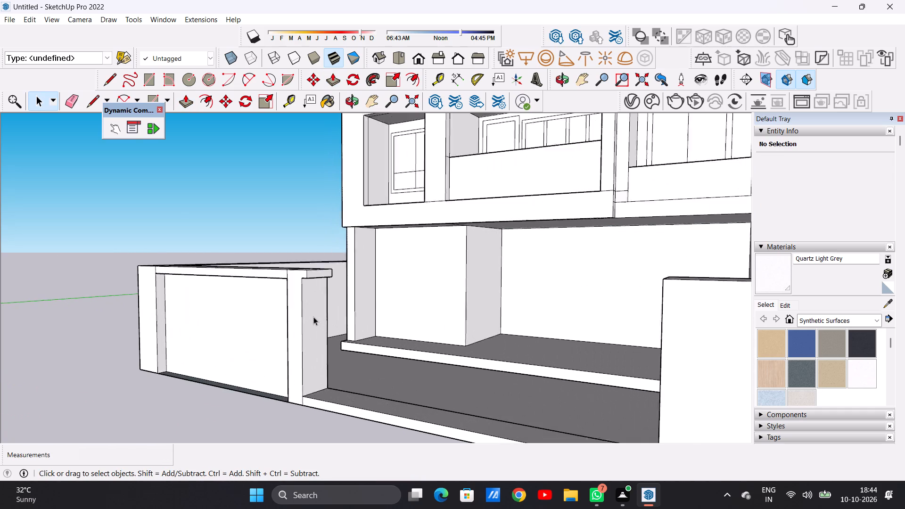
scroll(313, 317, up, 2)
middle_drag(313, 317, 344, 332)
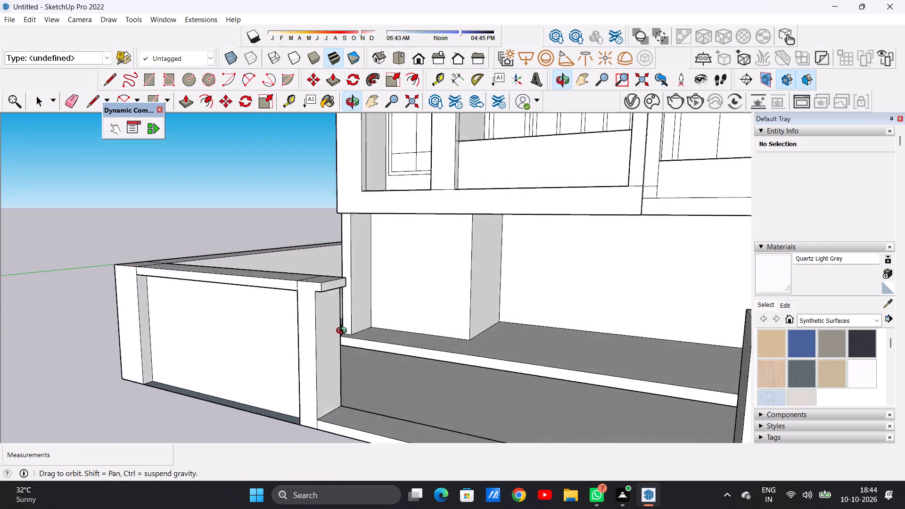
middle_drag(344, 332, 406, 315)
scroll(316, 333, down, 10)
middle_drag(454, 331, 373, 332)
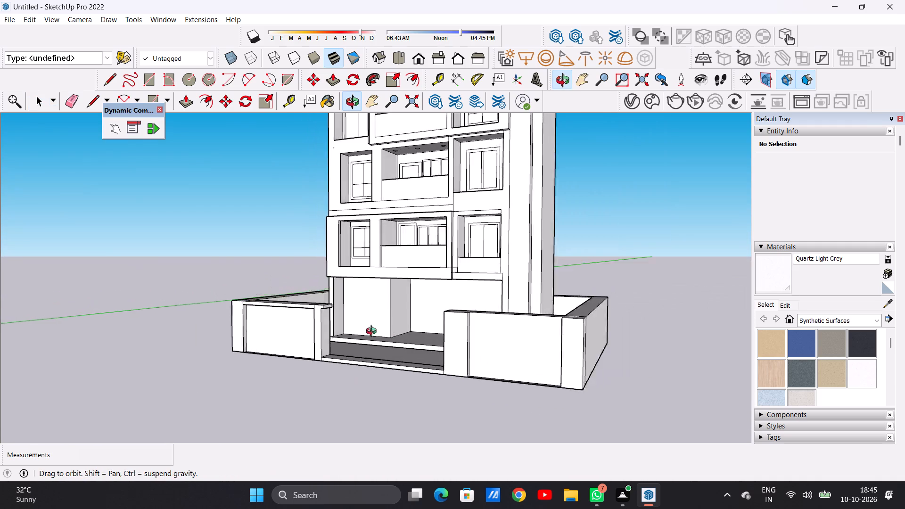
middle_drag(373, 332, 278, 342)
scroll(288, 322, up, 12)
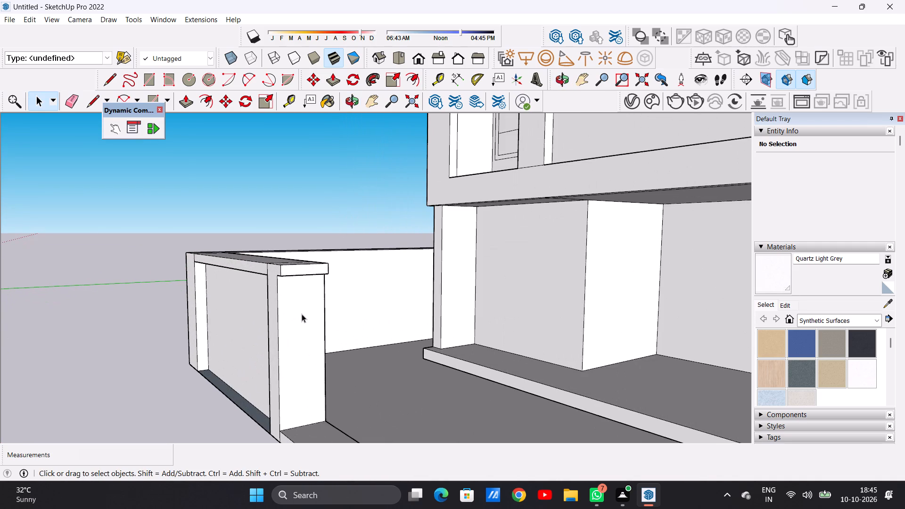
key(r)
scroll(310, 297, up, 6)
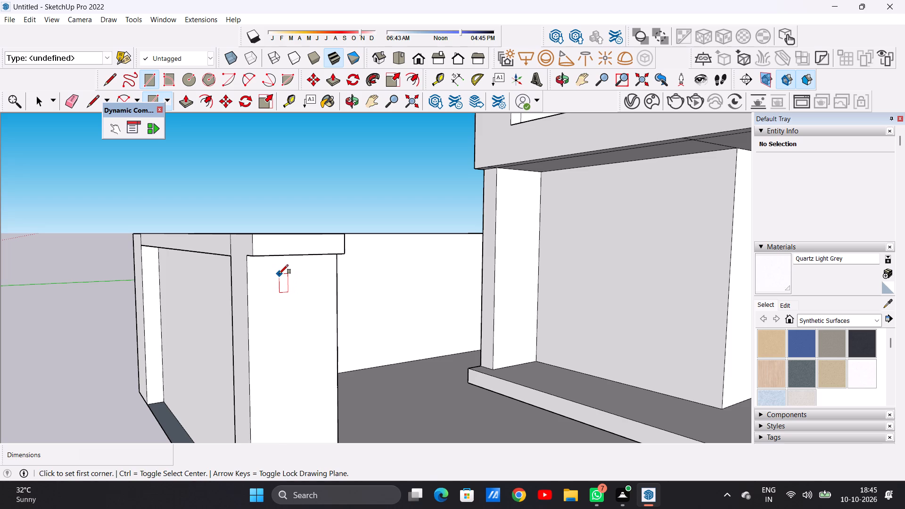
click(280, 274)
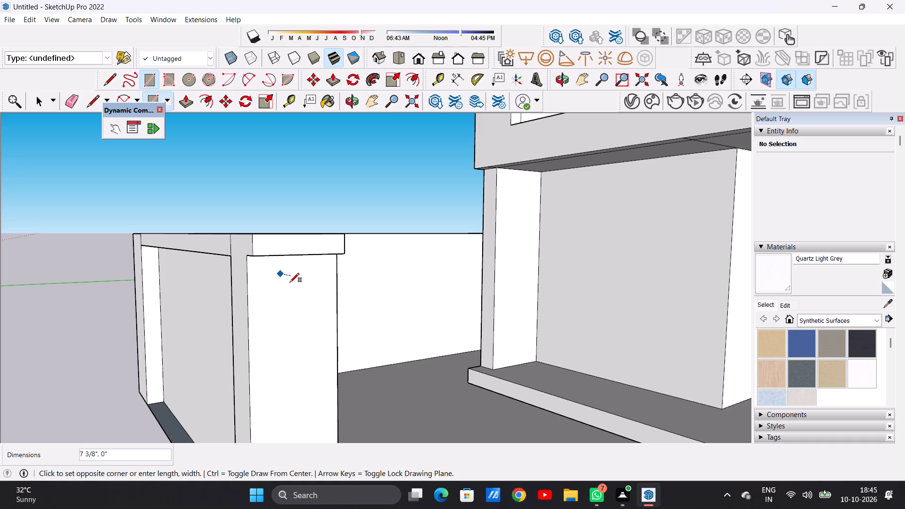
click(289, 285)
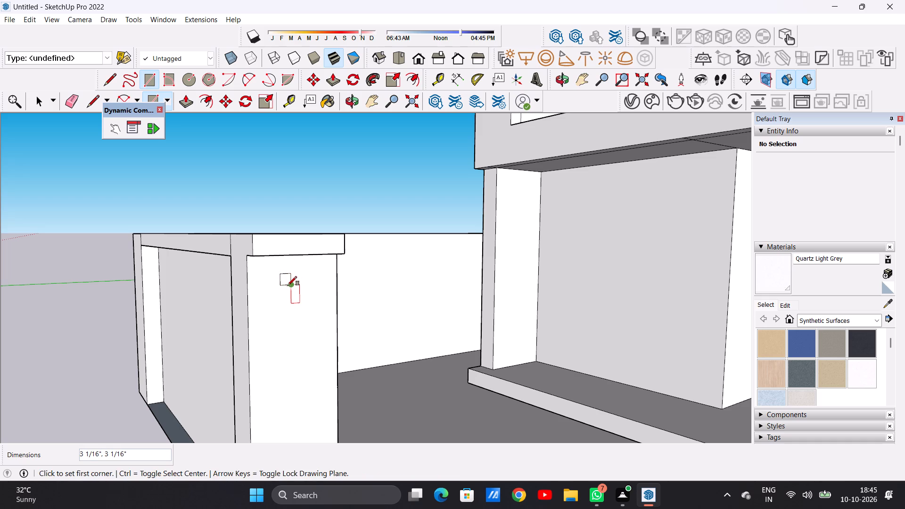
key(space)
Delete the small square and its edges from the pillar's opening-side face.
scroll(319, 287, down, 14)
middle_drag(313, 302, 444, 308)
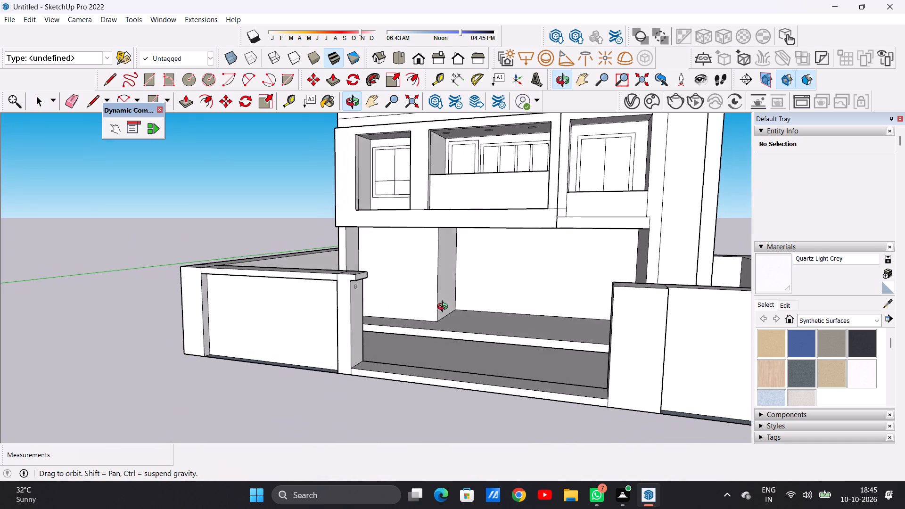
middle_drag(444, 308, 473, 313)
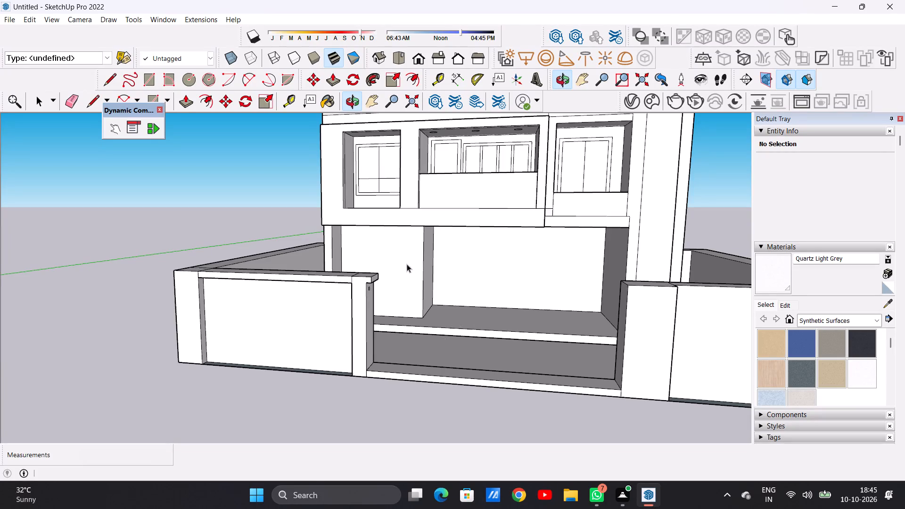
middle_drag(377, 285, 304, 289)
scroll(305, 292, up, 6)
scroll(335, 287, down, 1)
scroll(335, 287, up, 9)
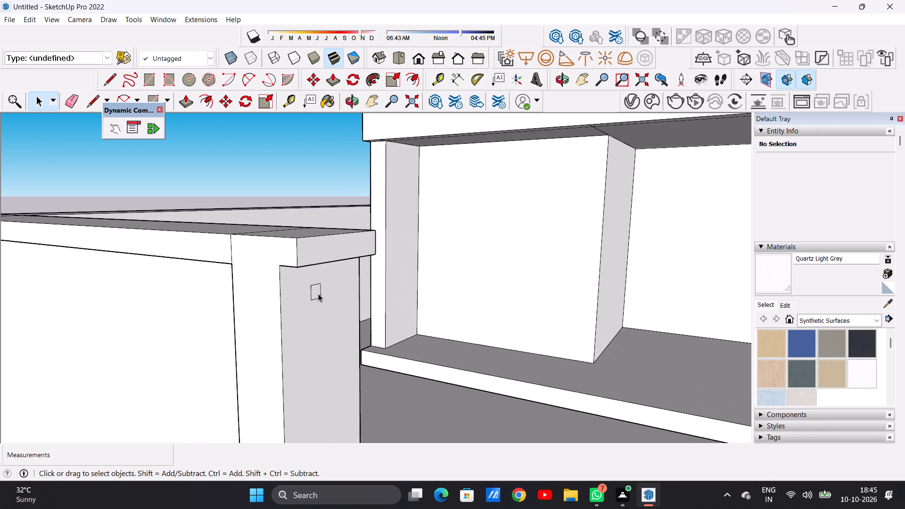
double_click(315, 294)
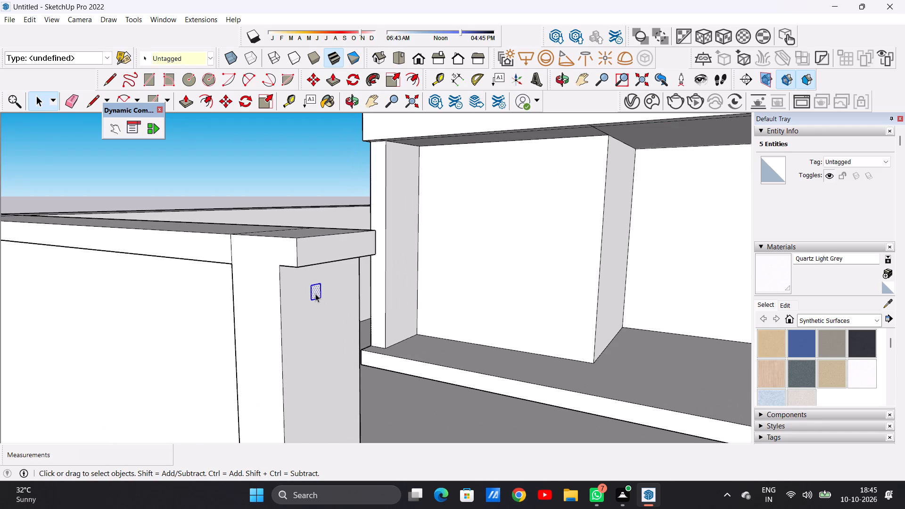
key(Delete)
Examine the boundary wall, front pillars and gate opening up close, from above and against the whole building.
scroll(317, 293, down, 13)
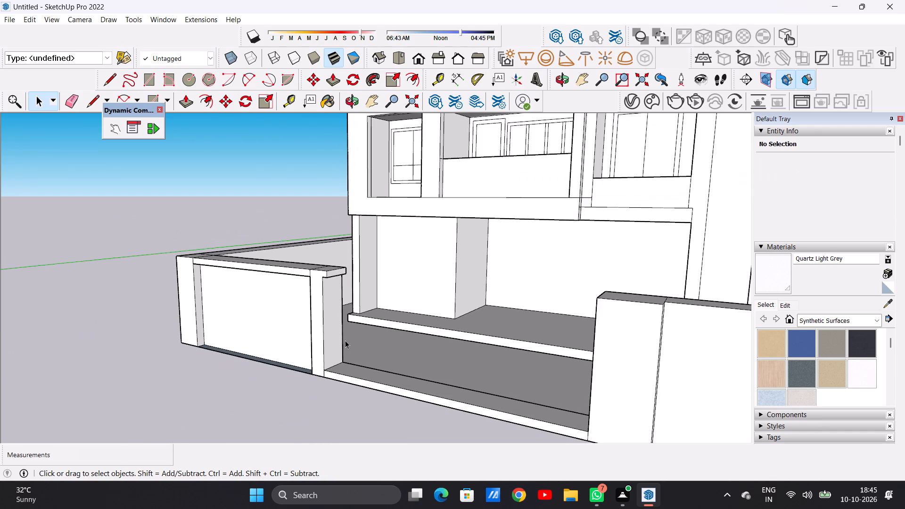
middle_drag(345, 340, 376, 333)
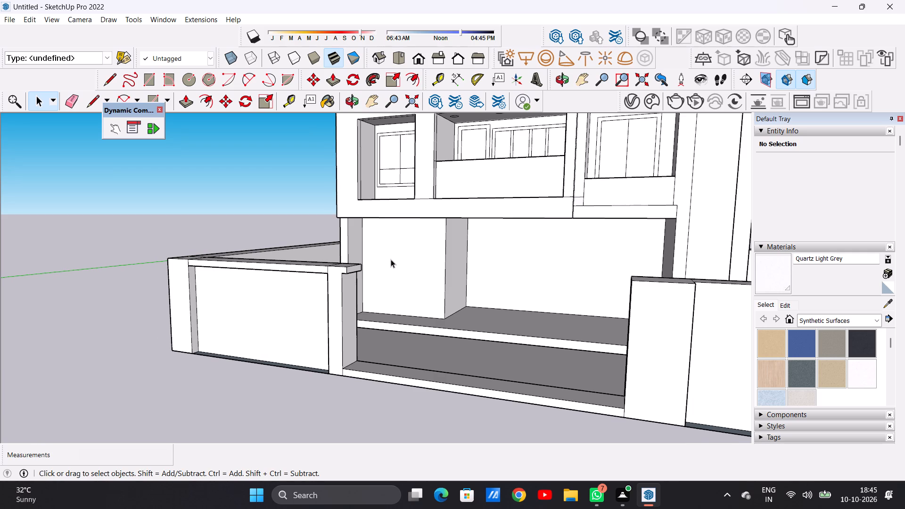
middle_drag(289, 287, 309, 296)
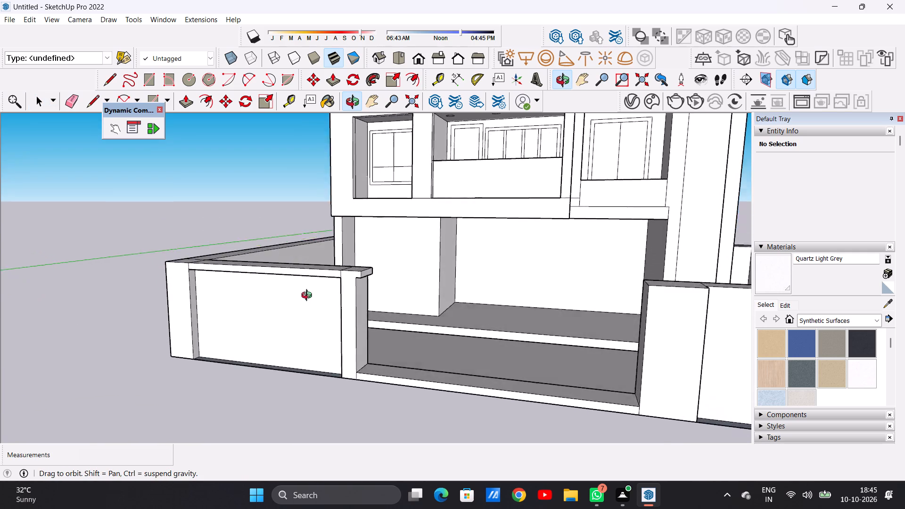
middle_drag(309, 296, 328, 327)
scroll(311, 296, down, 5)
middle_drag(339, 338, 359, 282)
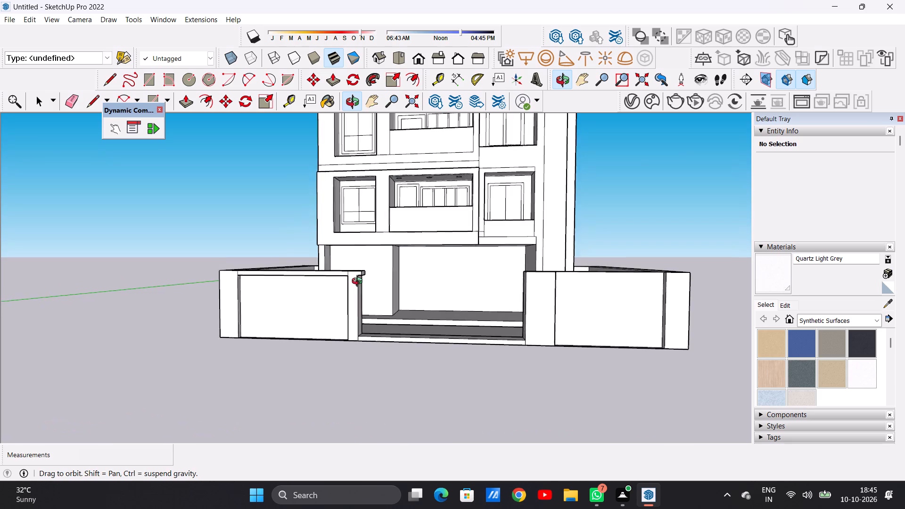
middle_drag(359, 282, 205, 292)
scroll(320, 296, up, 1)
scroll(320, 296, down, 1)
scroll(320, 296, up, 6)
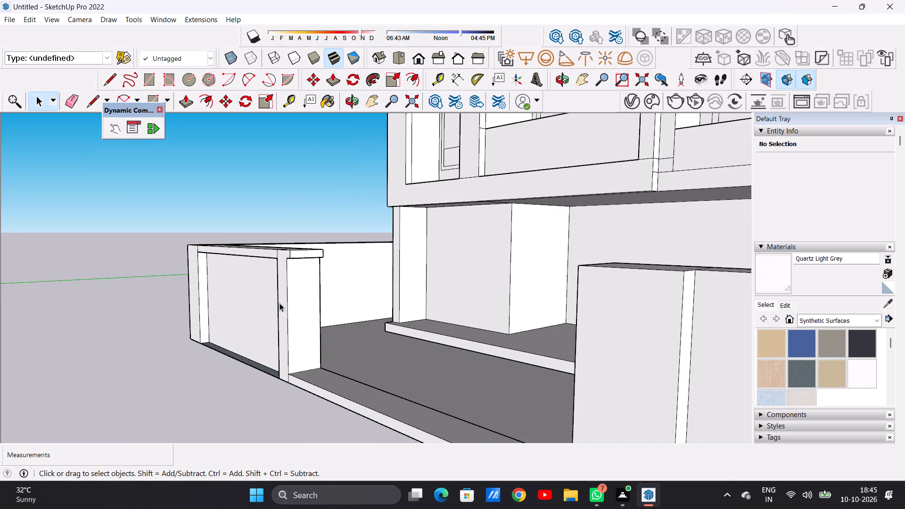
scroll(265, 316, down, 12)
middle_drag(276, 312, 396, 393)
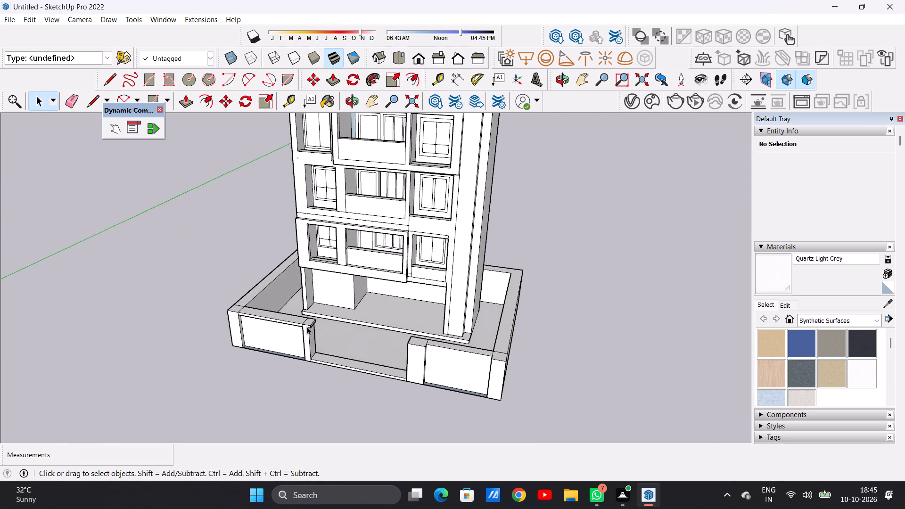
scroll(298, 321, up, 8)
middle_drag(330, 353, 273, 299)
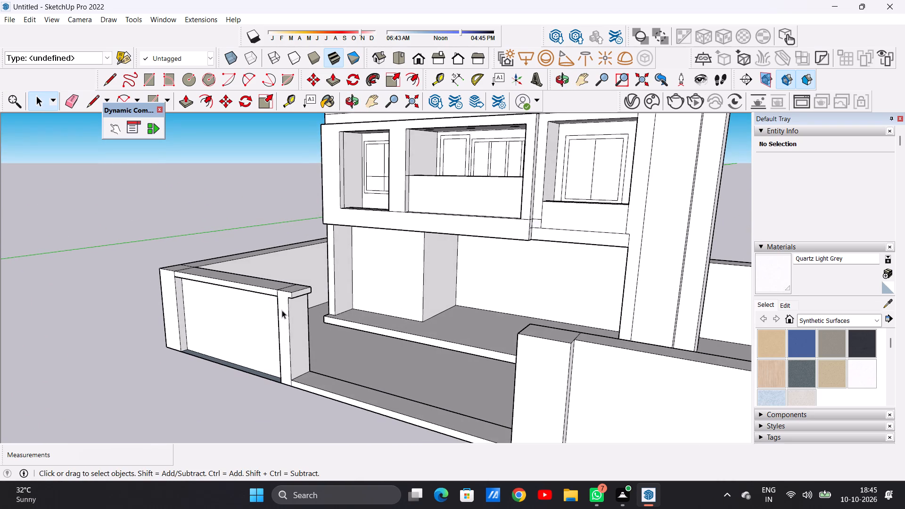
scroll(287, 313, up, 6)
scroll(343, 313, down, 5)
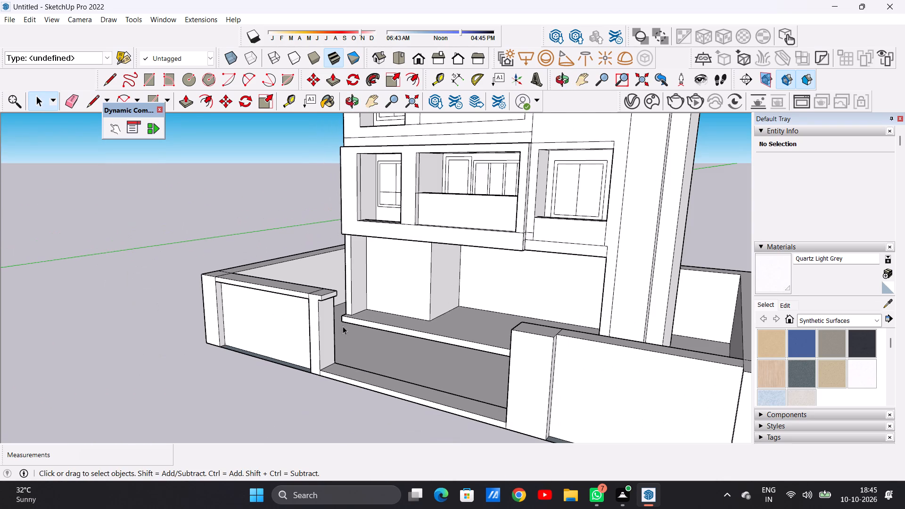
middle_drag(321, 332, 419, 307)
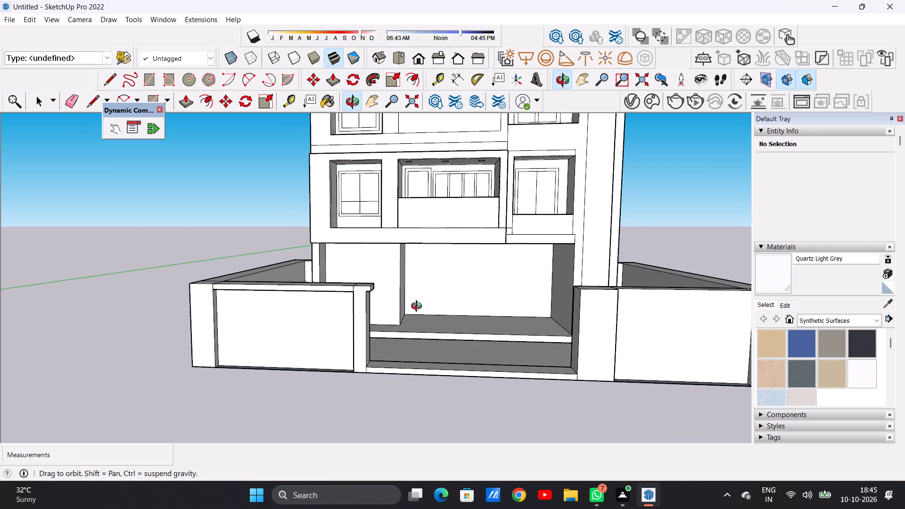
middle_drag(419, 307, 418, 307)
scroll(330, 331, down, 20)
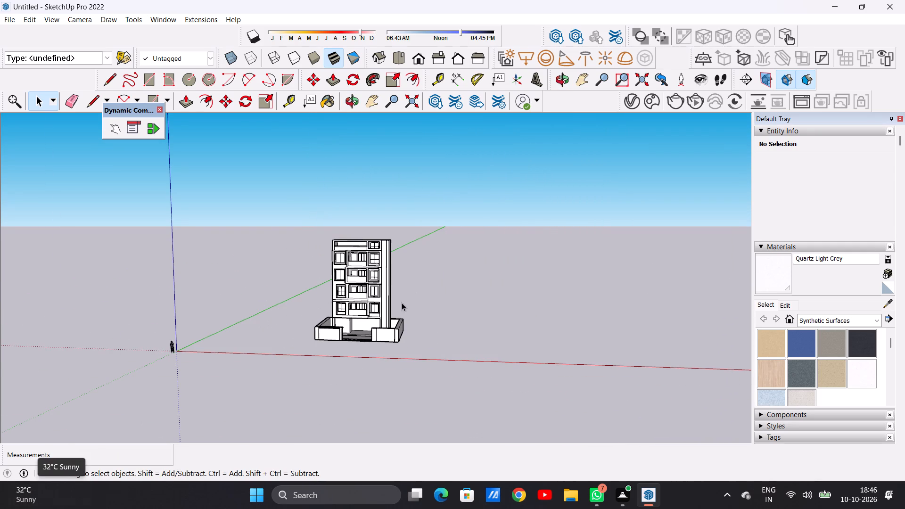
scroll(405, 327, down, 3)
scroll(409, 331, up, 9)
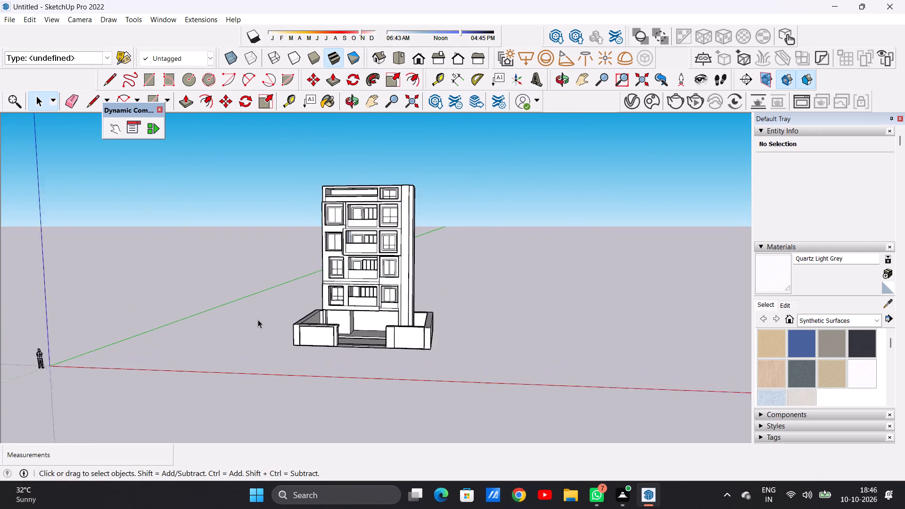
Push/Pull the top face of the side and rear boundary walls up about 1' 6 9/16".
scroll(258, 320, up, 1)
middle_drag(308, 321, 405, 398)
scroll(333, 346, up, 7)
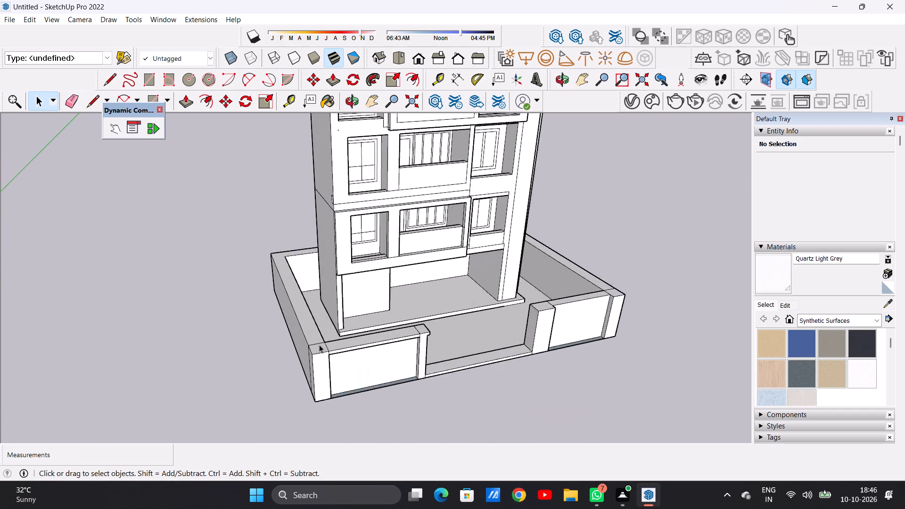
scroll(319, 345, up, 6)
key(p)
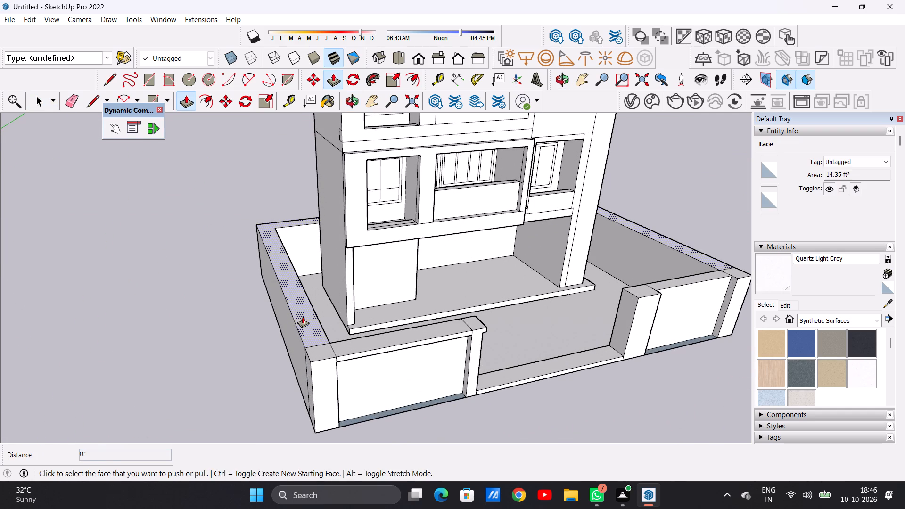
click(303, 316)
click(304, 302)
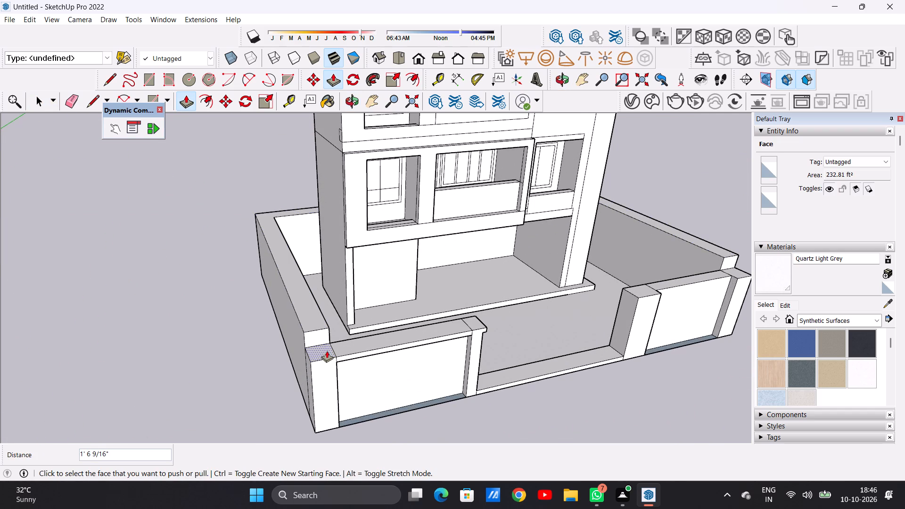
Push/Pull the top of the front corner pillar beside the beam up 1' 6 9/16", level with the raised side wall.
click(323, 348)
click(308, 330)
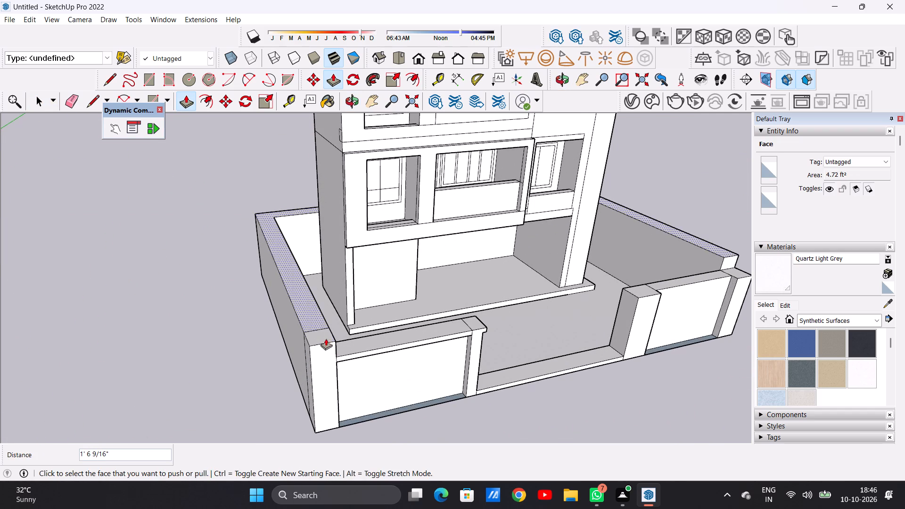
Push/Pull the top of the front beam left of the gate opening up 1' 6 9/16", level with the corner pillar.
middle_drag(358, 367, 254, 335)
scroll(263, 299, up, 4)
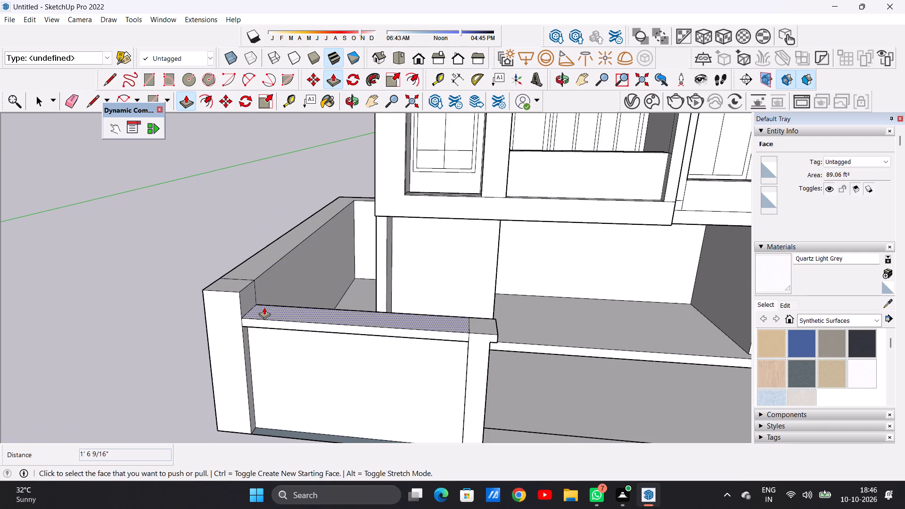
click(264, 307)
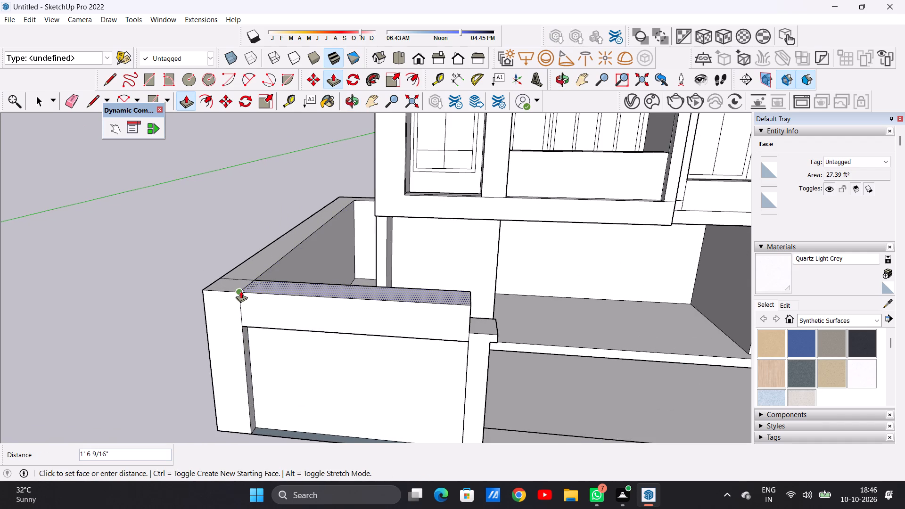
click(241, 291)
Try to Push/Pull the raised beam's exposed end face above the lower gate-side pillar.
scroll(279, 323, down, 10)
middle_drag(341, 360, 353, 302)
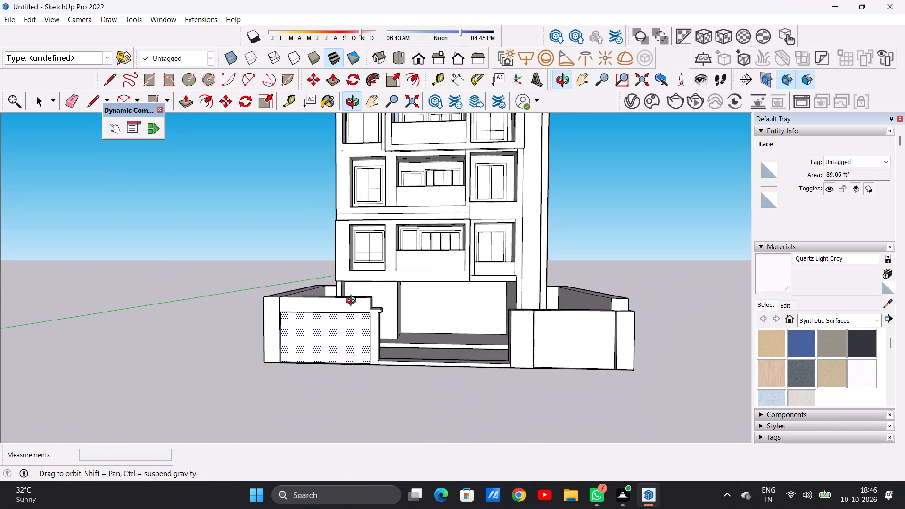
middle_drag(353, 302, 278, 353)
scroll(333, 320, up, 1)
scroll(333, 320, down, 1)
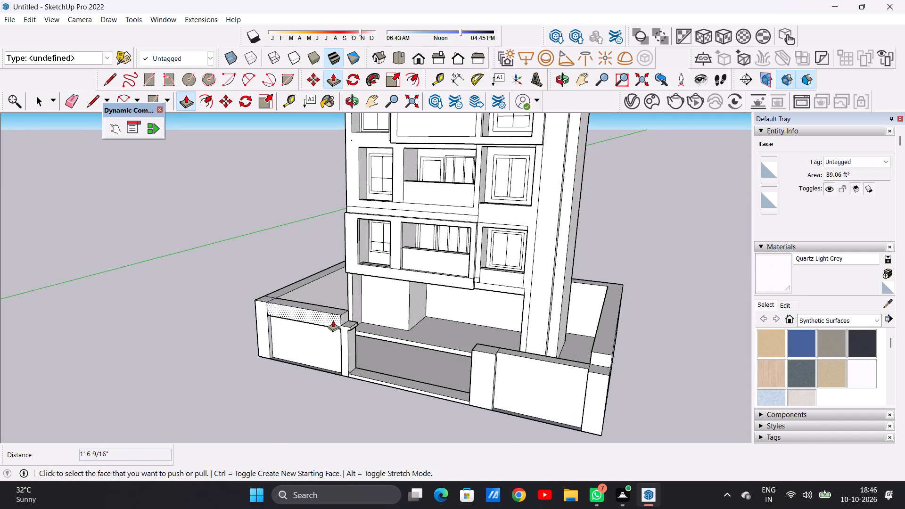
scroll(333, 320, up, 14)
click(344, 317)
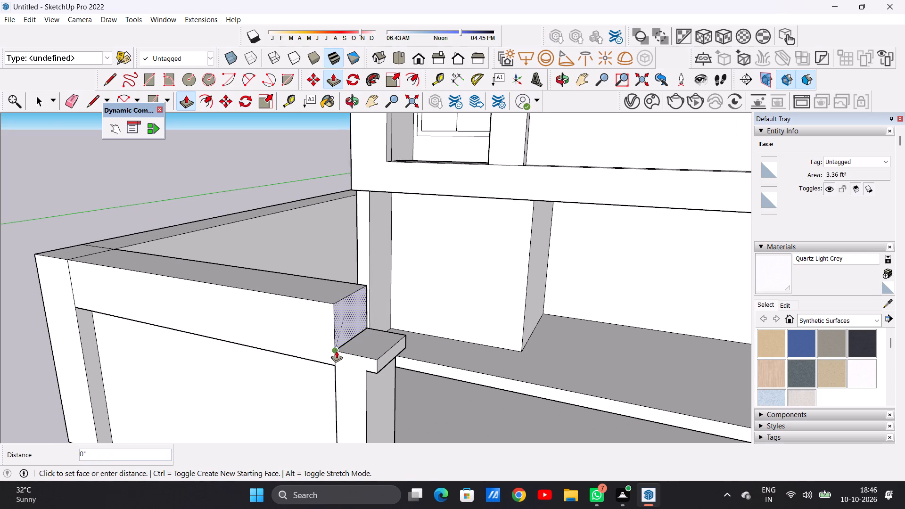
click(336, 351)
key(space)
Push/Pull the top of the right front corner pillar up 1' 6 9/16", level with the raised side wall.
scroll(373, 343, down, 15)
middle_drag(350, 354, 424, 298)
scroll(400, 350, up, 5)
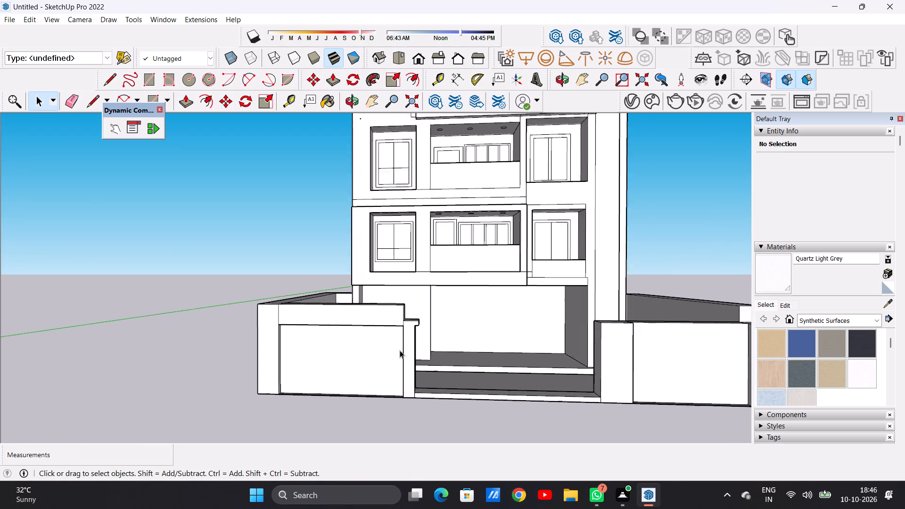
scroll(400, 350, up, 1)
scroll(334, 354, down, 13)
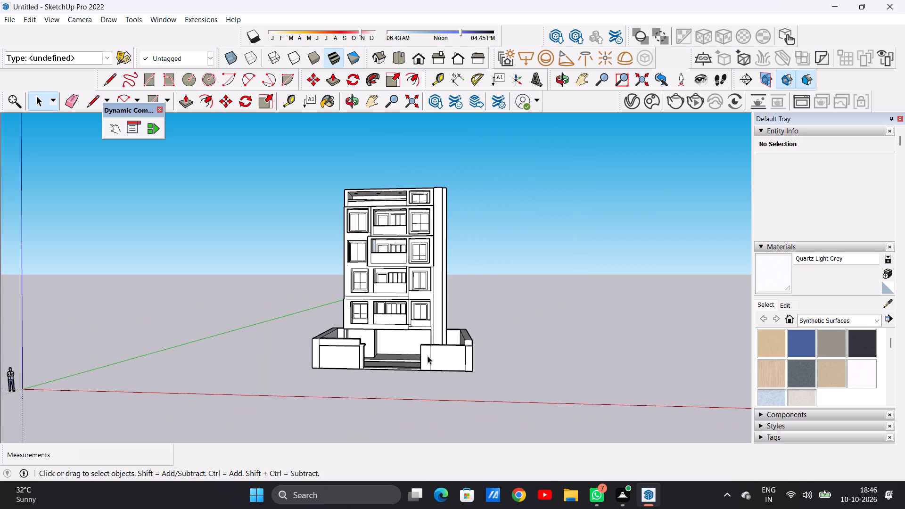
middle_drag(441, 364, 445, 428)
scroll(468, 364, up, 13)
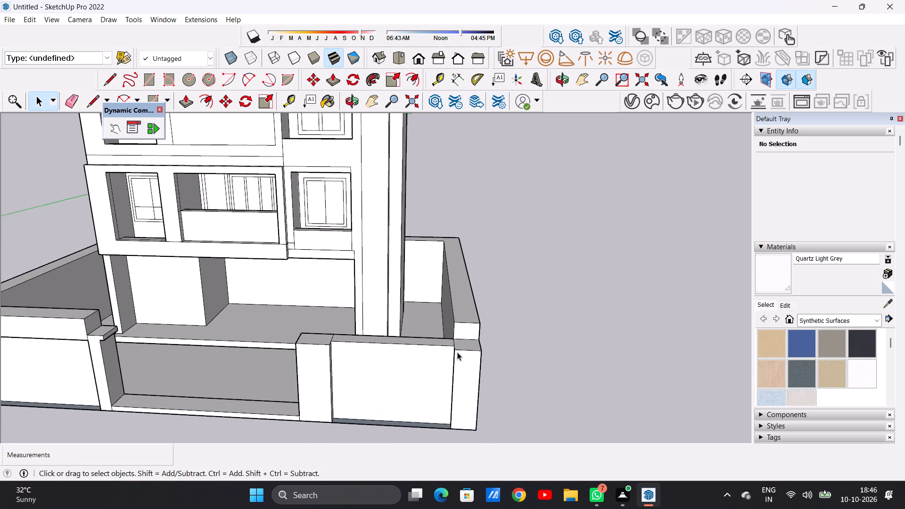
middle_drag(457, 353, 455, 397)
scroll(457, 382, up, 4)
key(p)
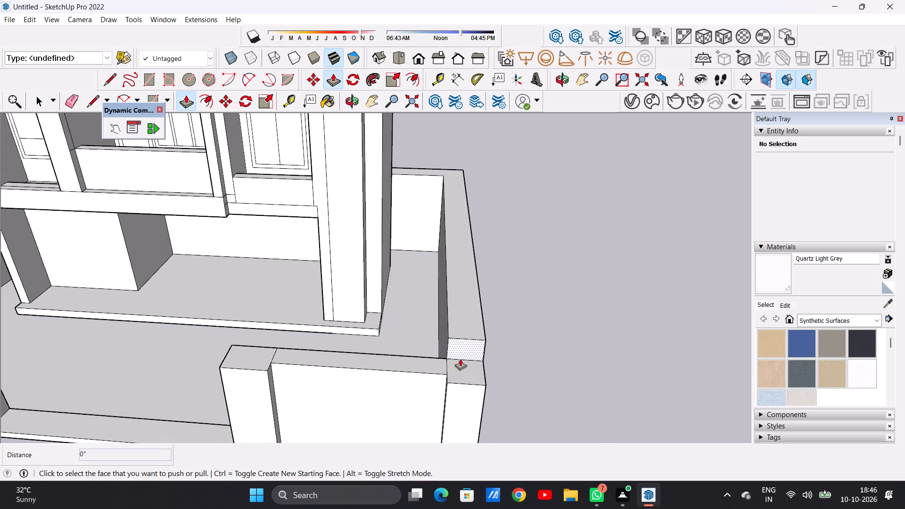
scroll(463, 368, up, 4)
click(464, 369)
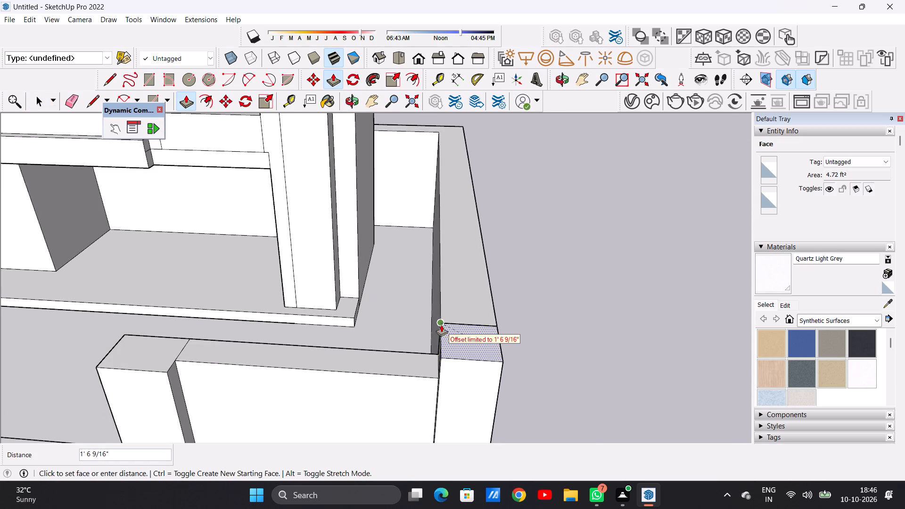
click(441, 325)
scroll(437, 357, down, 3)
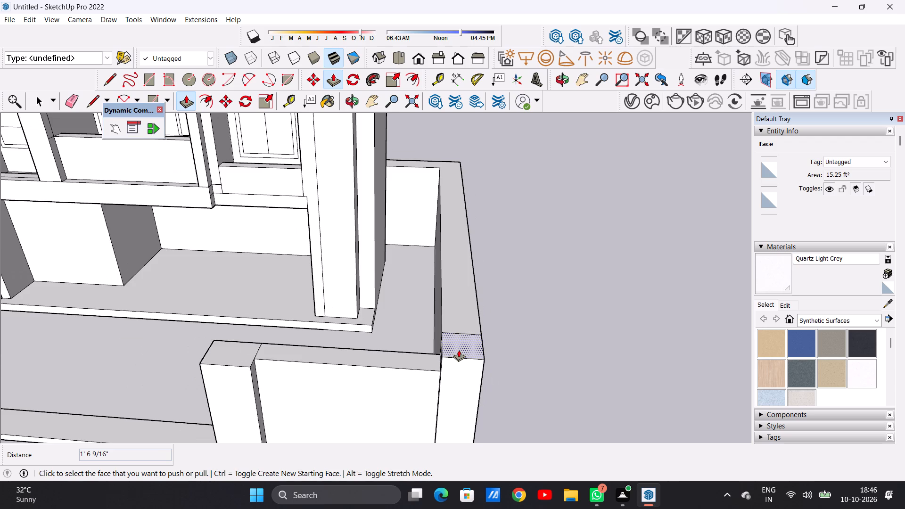
Examine the front boundary wall and the pillars on both sides of the gate opening.
scroll(459, 350, down, 2)
middle_drag(280, 374, 351, 319)
scroll(331, 344, down, 11)
middle_drag(351, 376, 329, 332)
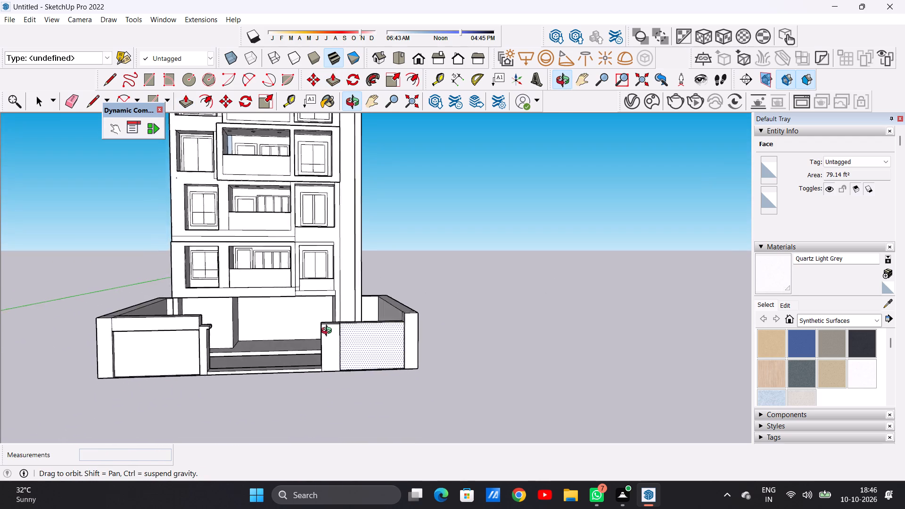
middle_drag(329, 332, 311, 340)
key(space)
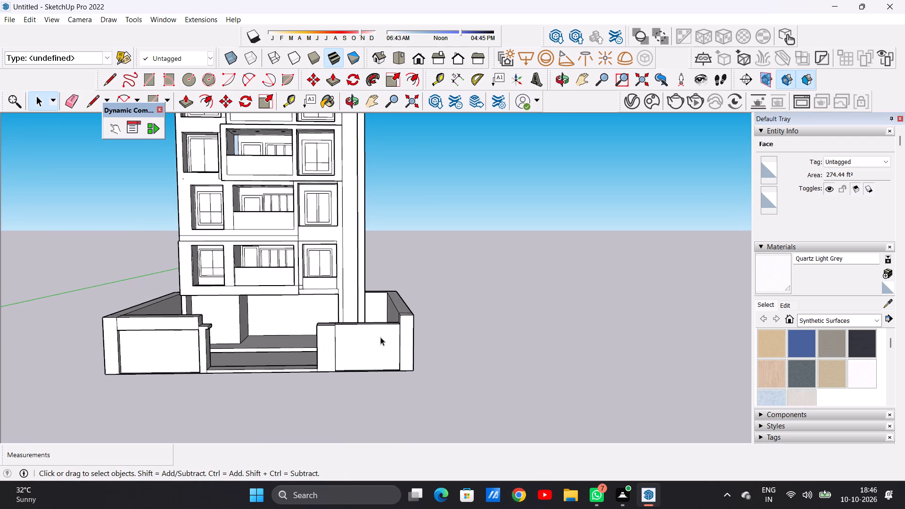
scroll(395, 338, down, 4)
scroll(272, 345, up, 5)
scroll(269, 341, down, 1)
scroll(269, 341, up, 5)
middle_drag(271, 338, 269, 337)
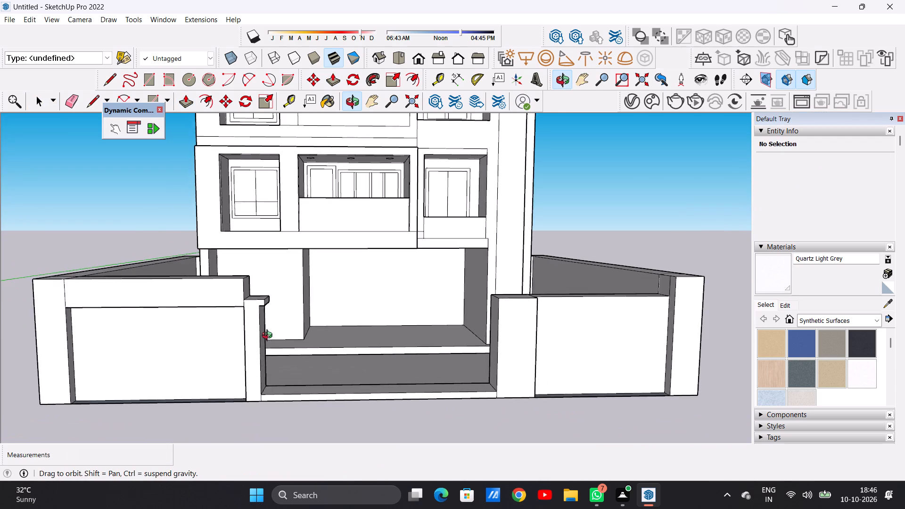
middle_drag(269, 337, 253, 380)
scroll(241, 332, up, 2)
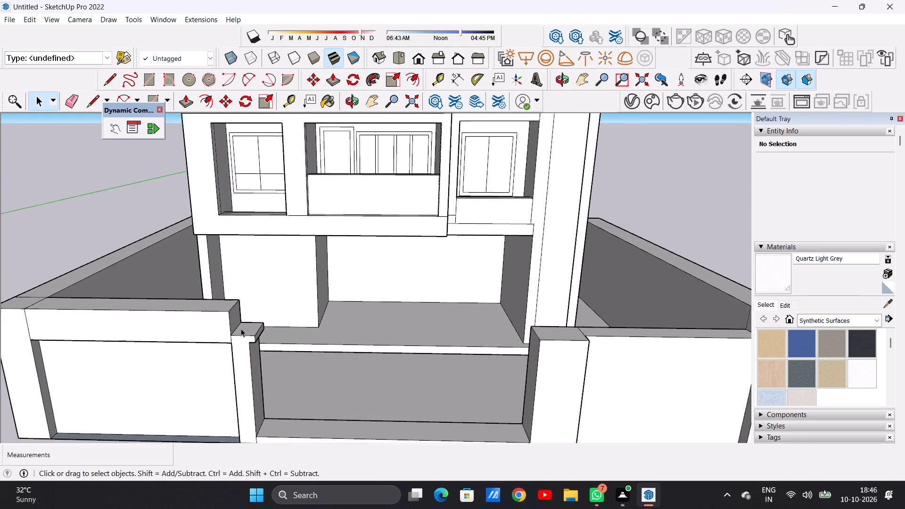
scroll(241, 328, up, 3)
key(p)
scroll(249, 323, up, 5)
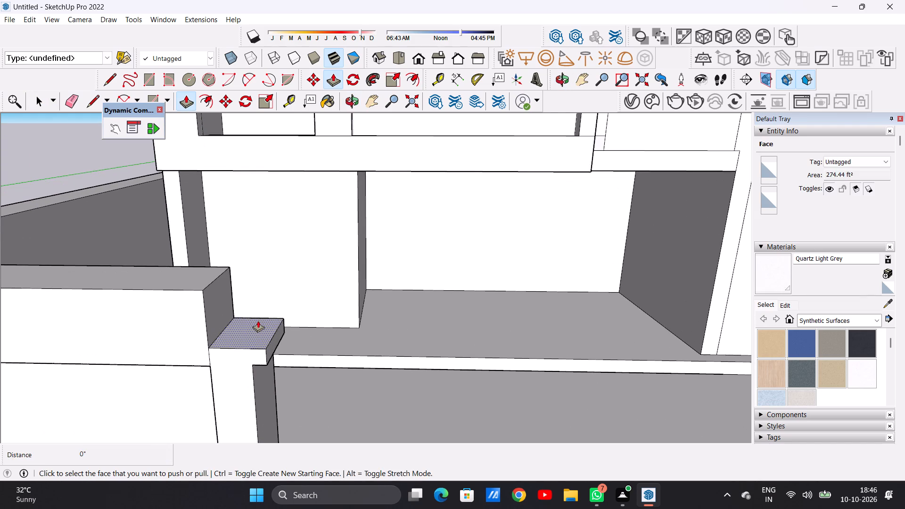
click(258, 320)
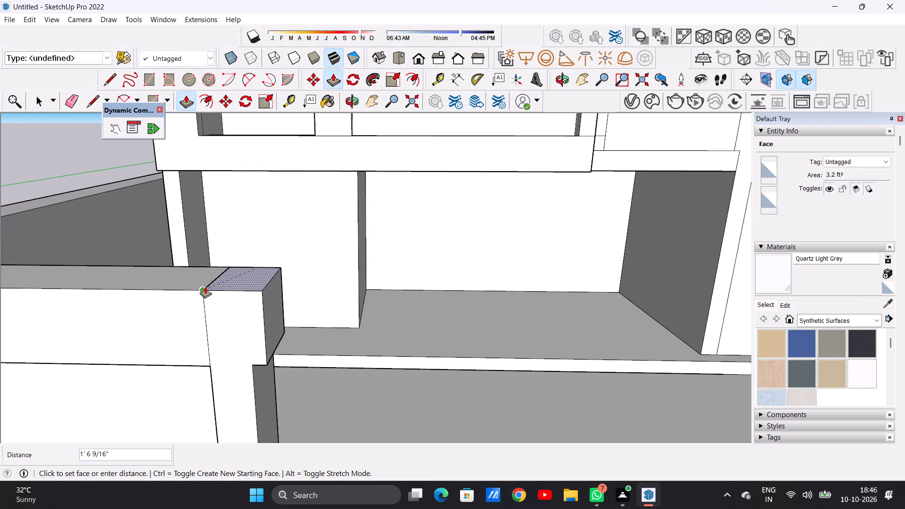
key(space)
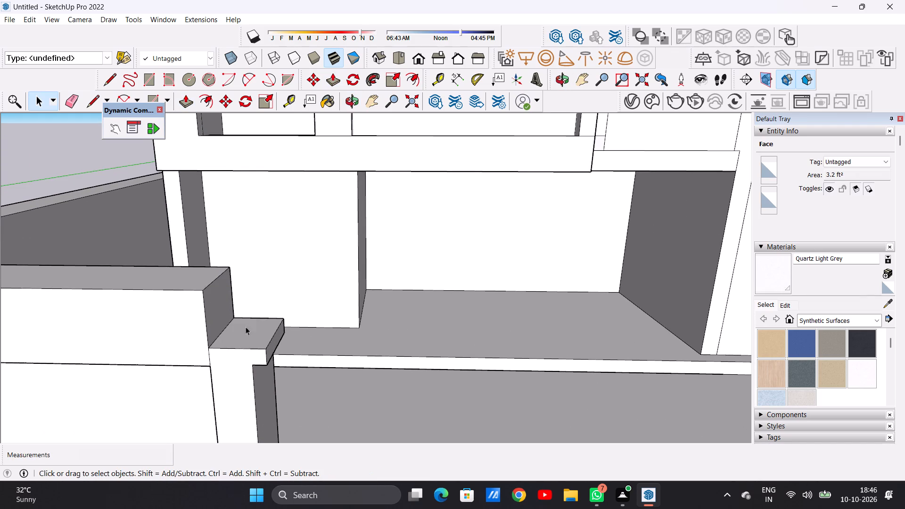
Push/Pull the projecting cap on the left gate-side pillar back 4 1/2", flush with the pillar's opening-side face.
scroll(255, 340, down, 9)
middle_drag(267, 373, 269, 353)
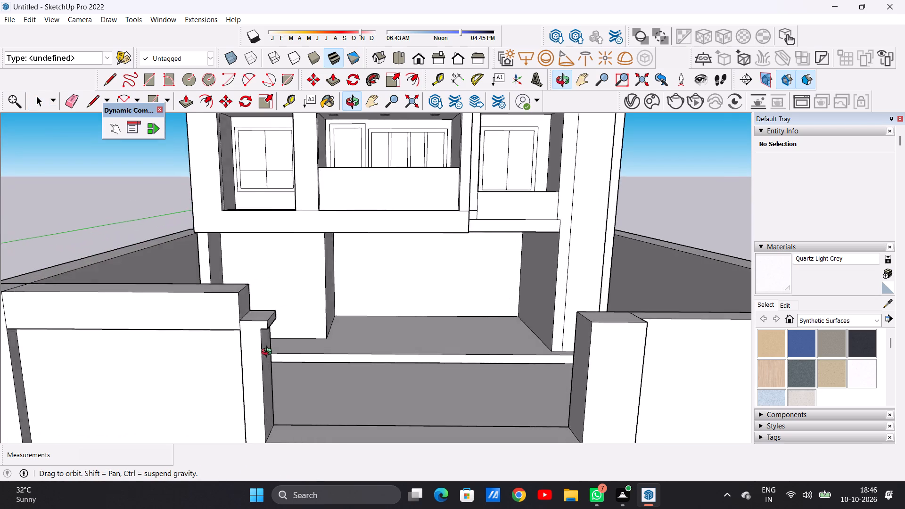
middle_drag(269, 353, 257, 353)
scroll(256, 331, up, 10)
key(p)
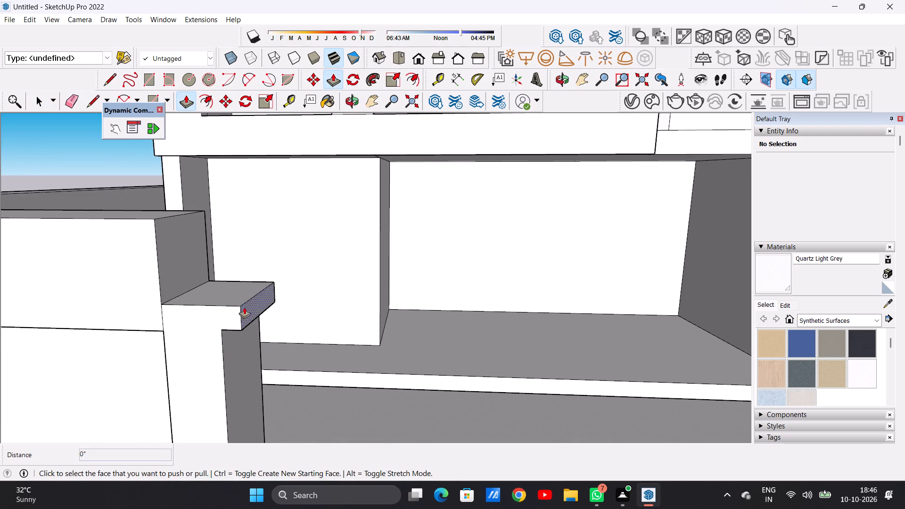
scroll(244, 306, up, 4)
click(252, 305)
click(210, 341)
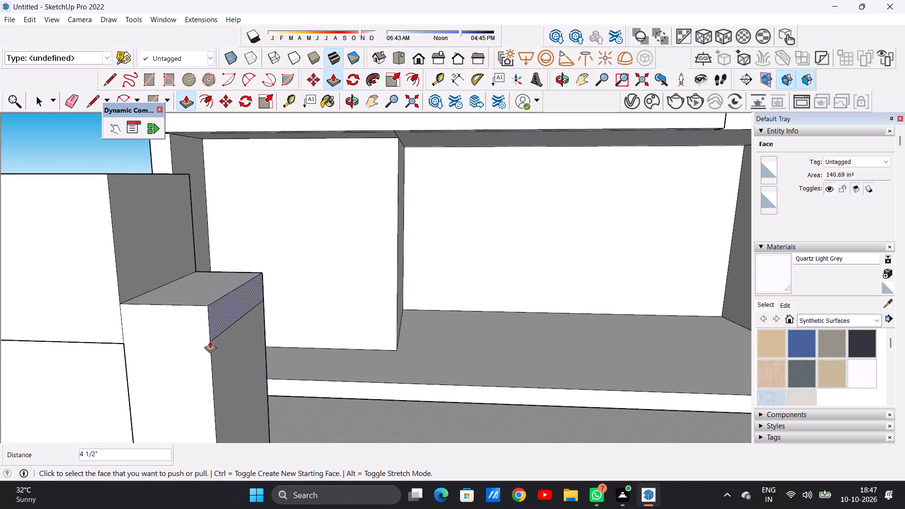
key(space)
Push/Pull the underside of the left front beam up about 6", level with the top of the gate-side pillar.
scroll(297, 320, down, 12)
middle_drag(258, 314, 254, 289)
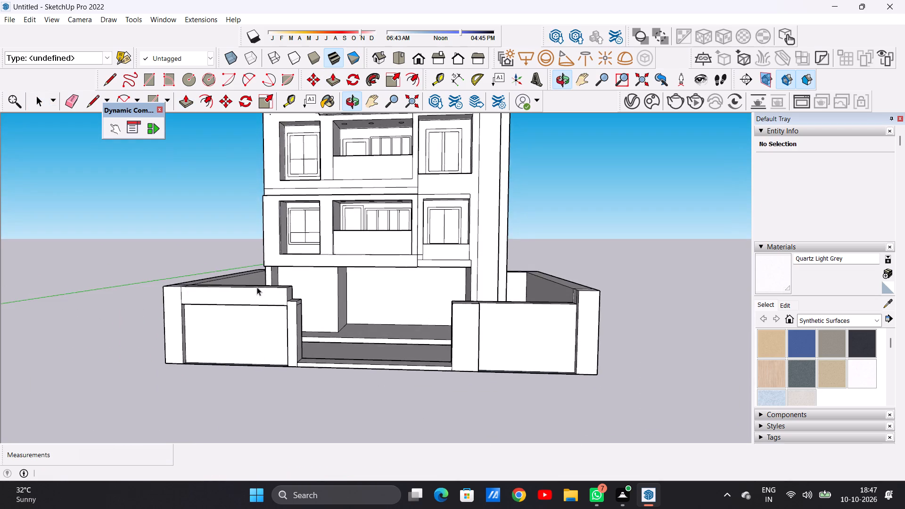
scroll(285, 291, up, 7)
middle_drag(281, 347, 270, 269)
scroll(252, 252, up, 4)
key(p)
scroll(240, 214, up, 2)
scroll(239, 210, down, 1)
scroll(238, 210, up, 1)
scroll(238, 210, down, 1)
scroll(238, 210, up, 2)
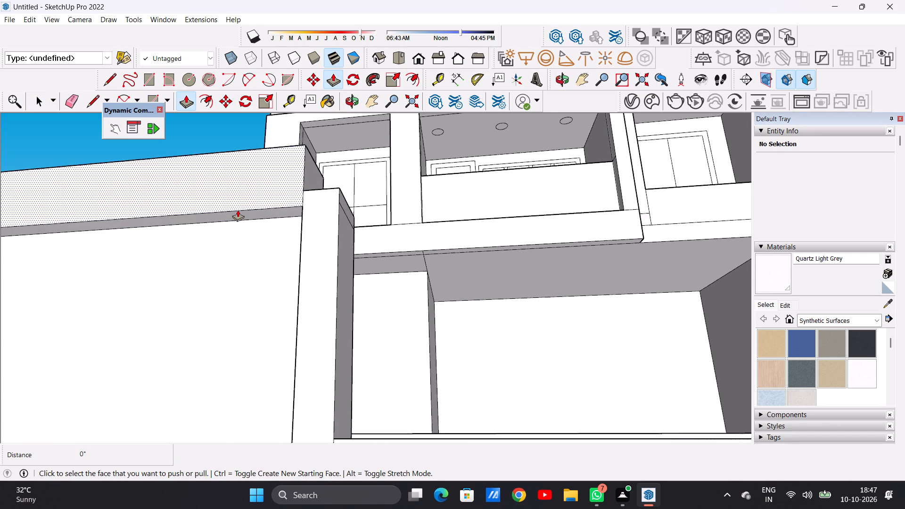
click(255, 213)
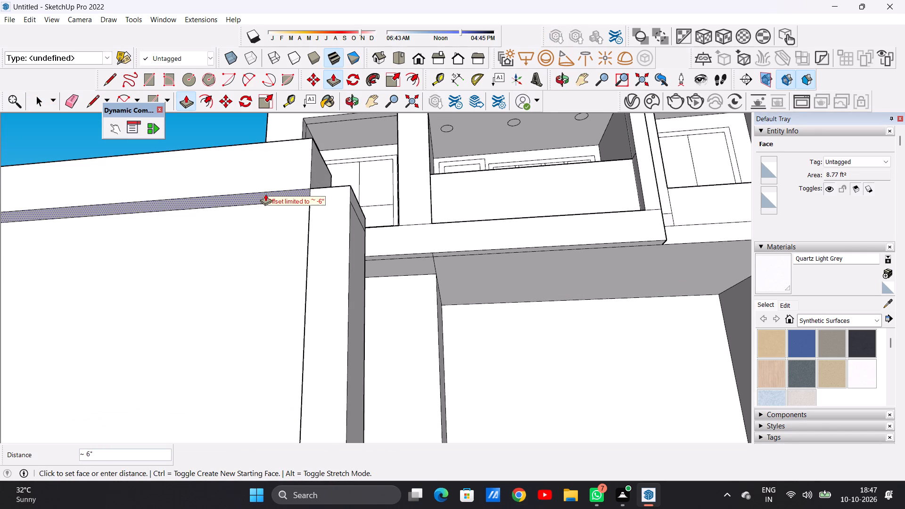
click(266, 193)
key(space)
scroll(305, 233, down, 4)
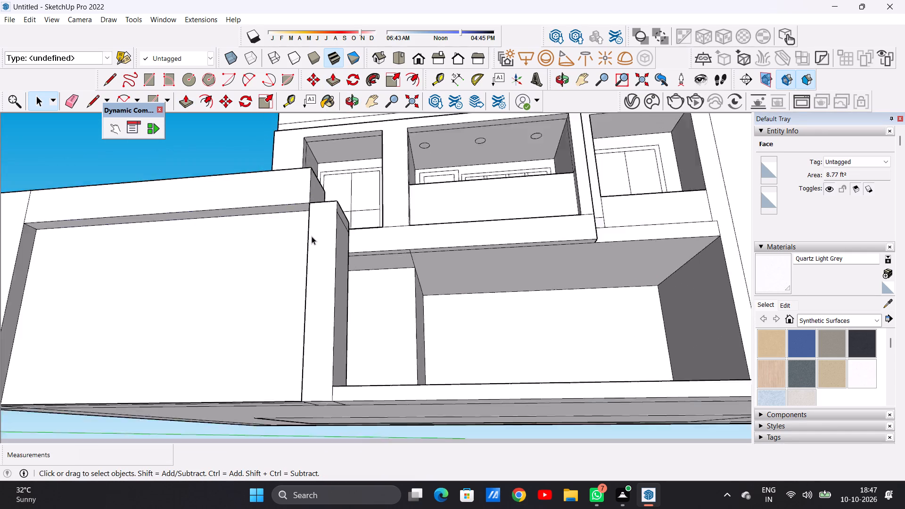
Push/Pull the top of the left gate-side pillar up 1' 6 9/16", level with the raised beam.
scroll(312, 236, down, 9)
middle_drag(322, 242, 324, 346)
scroll(326, 319, up, 6)
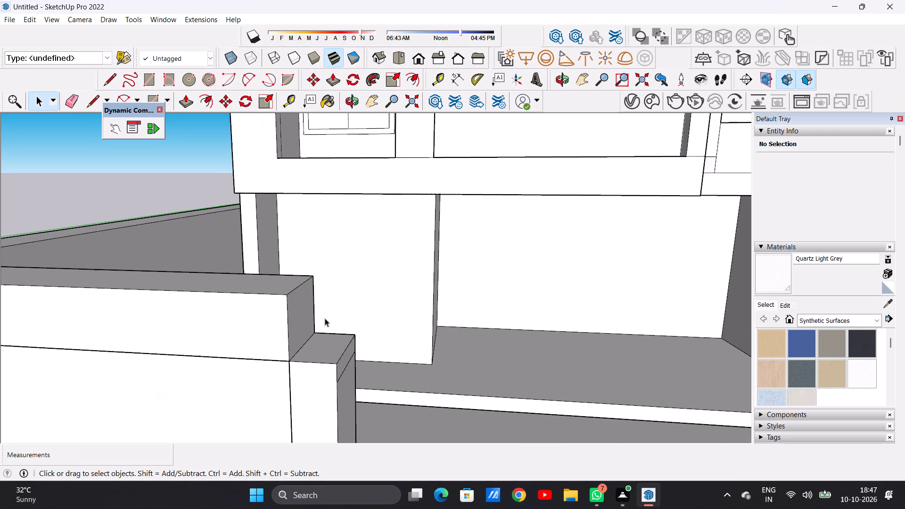
key(p)
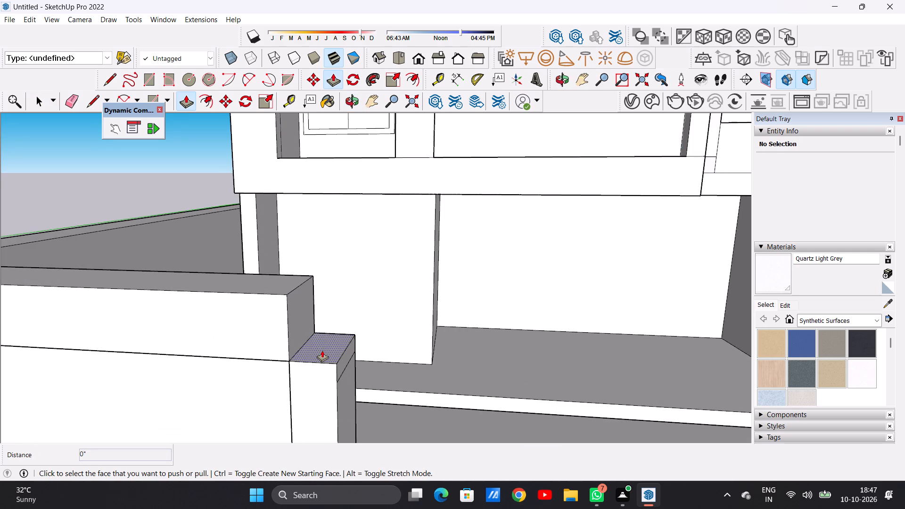
click(322, 350)
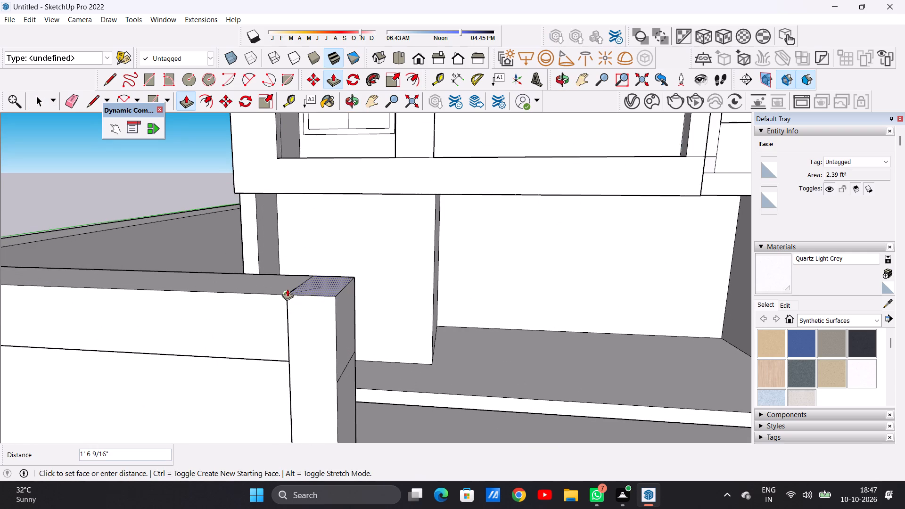
click(287, 288)
key(space)
Erase the leftover horizontal edge across the opening-side face of the left gate-side pillar.
scroll(368, 320, down, 12)
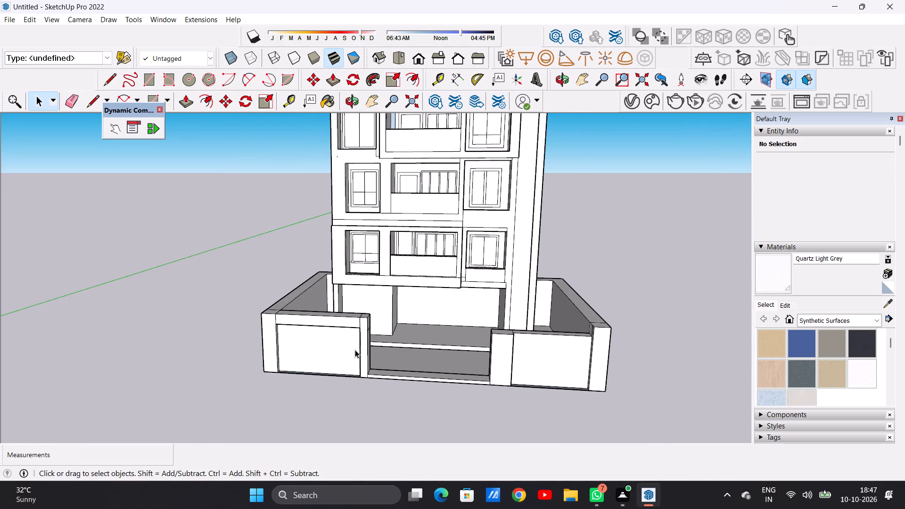
middle_drag(348, 344, 329, 293)
scroll(354, 310, up, 7)
middle_drag(327, 345, 289, 364)
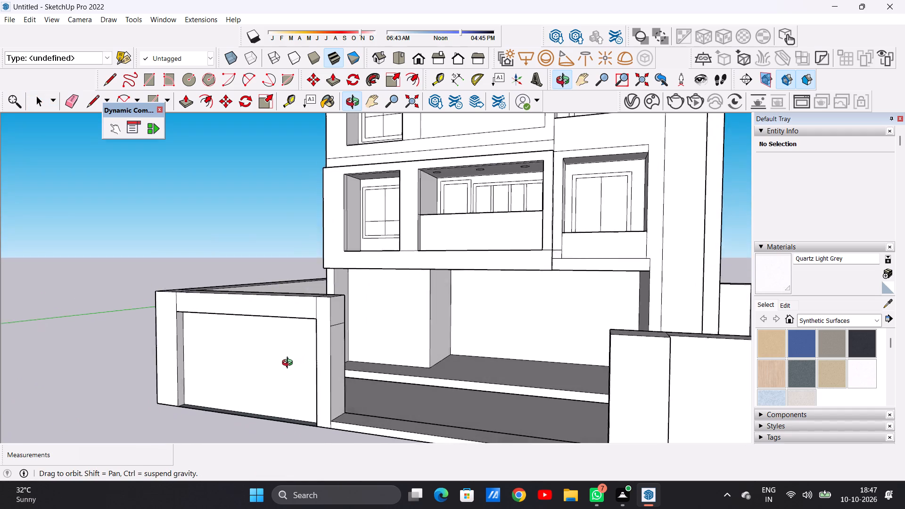
middle_drag(289, 364, 284, 369)
key(e)
scroll(329, 332, up, 6)
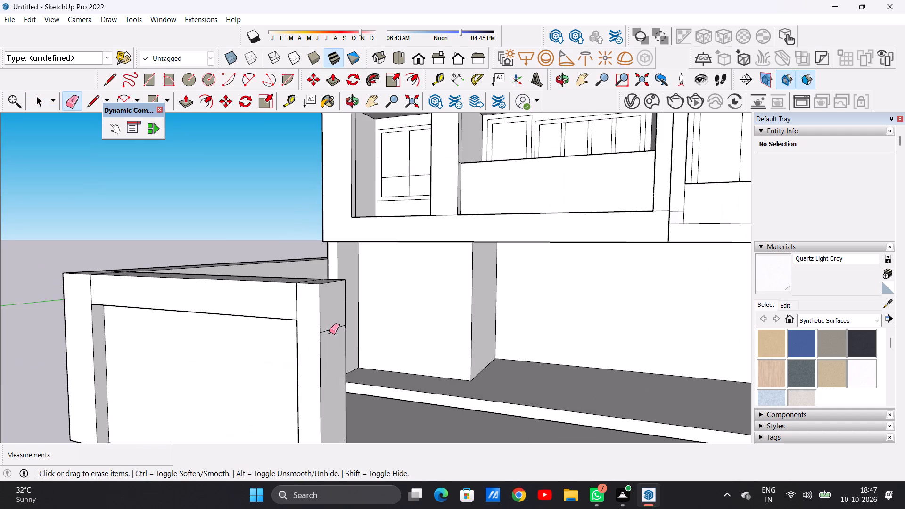
drag(330, 325, 334, 334)
Draw a horizontal line about 2' 2 1/16" long across the pillar's opening-side face, just below its top.
key(l)
scroll(329, 300, up, 3)
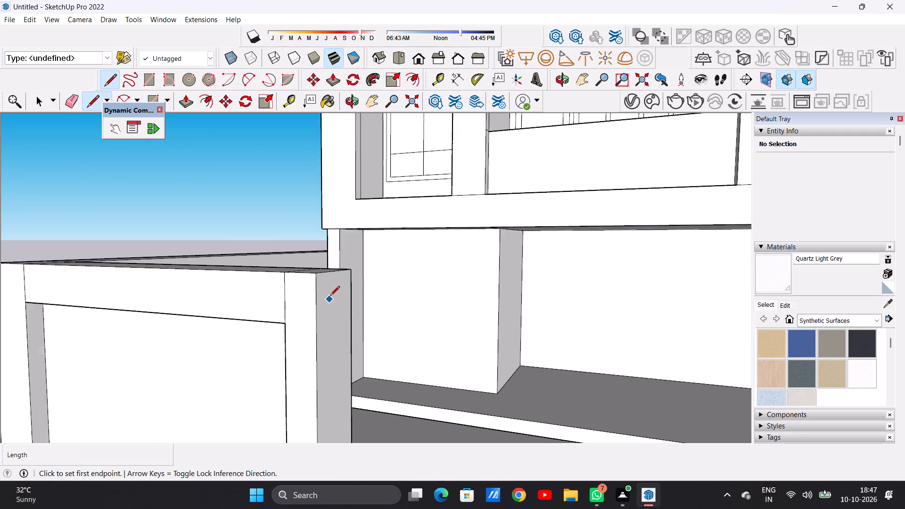
scroll(330, 296, up, 1)
click(312, 286)
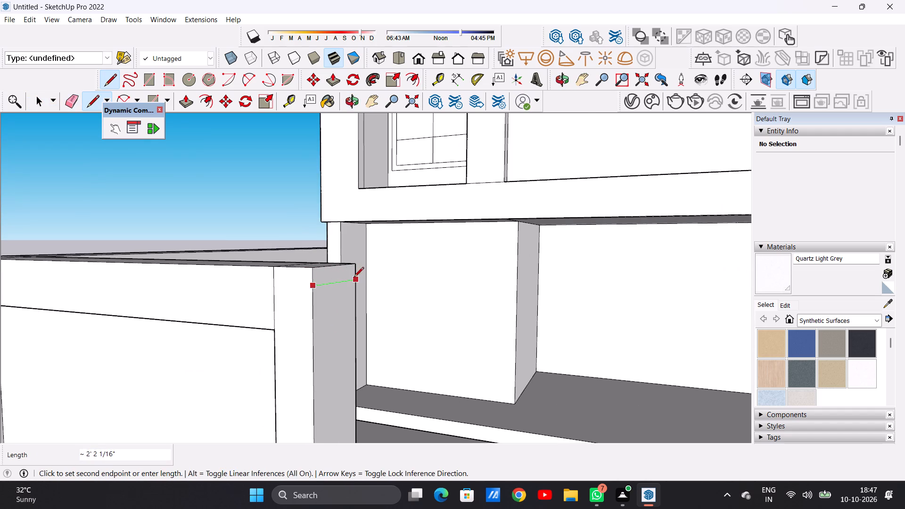
click(355, 279)
key(space)
Push/Pull the narrow strip at the top of the pillar about 11 1/8" out towards the gate opening.
text(P)
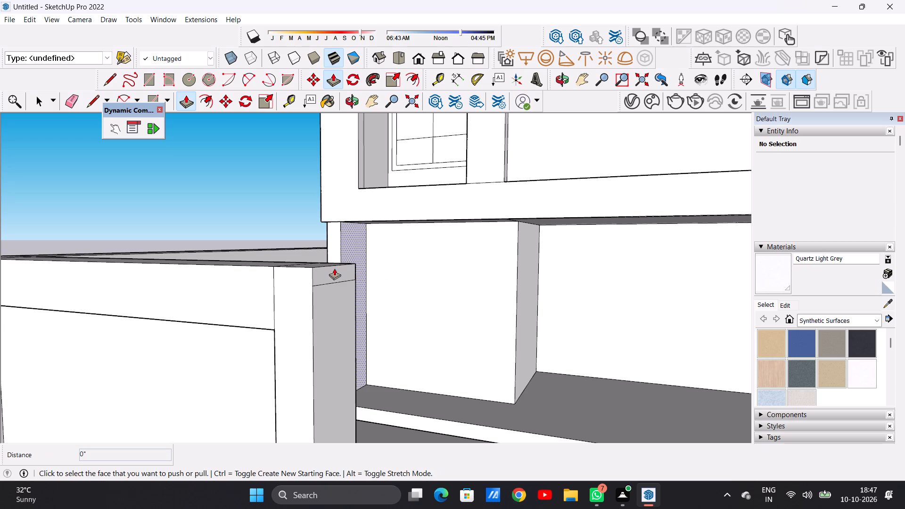
click(325, 270)
click(359, 274)
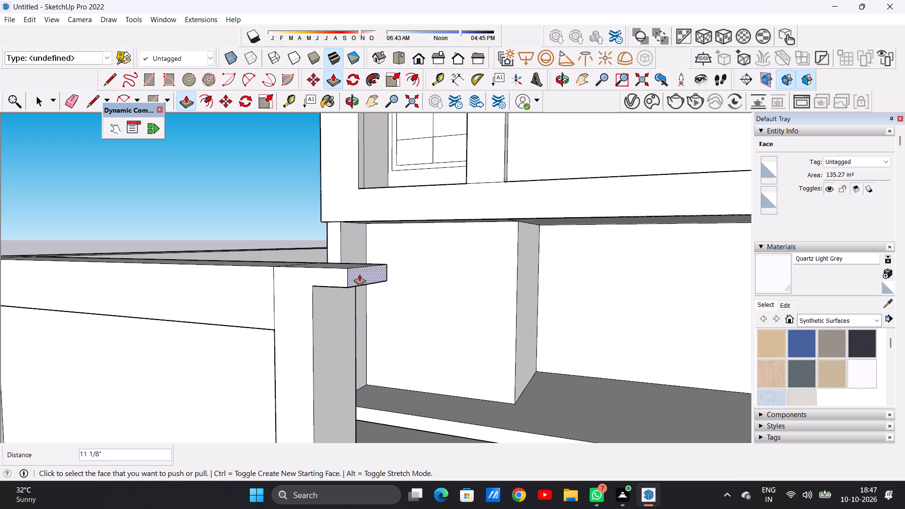
Erase the two vertical edges separating the raised beam from the pillars on the left front boundary wall.
key(space)
scroll(345, 304, down, 12)
middle_drag(322, 312, 376, 312)
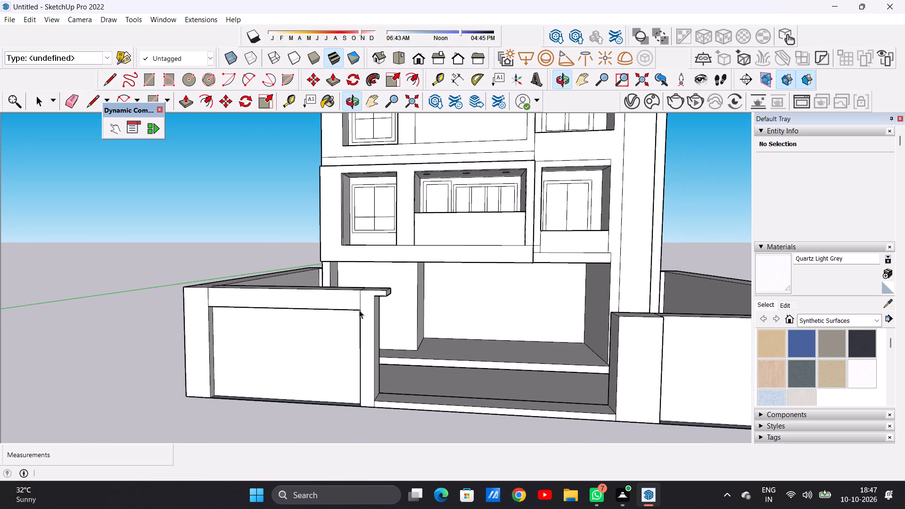
scroll(359, 310, up, 4)
key(e)
scroll(362, 301, up, 5)
drag(354, 293, 363, 292)
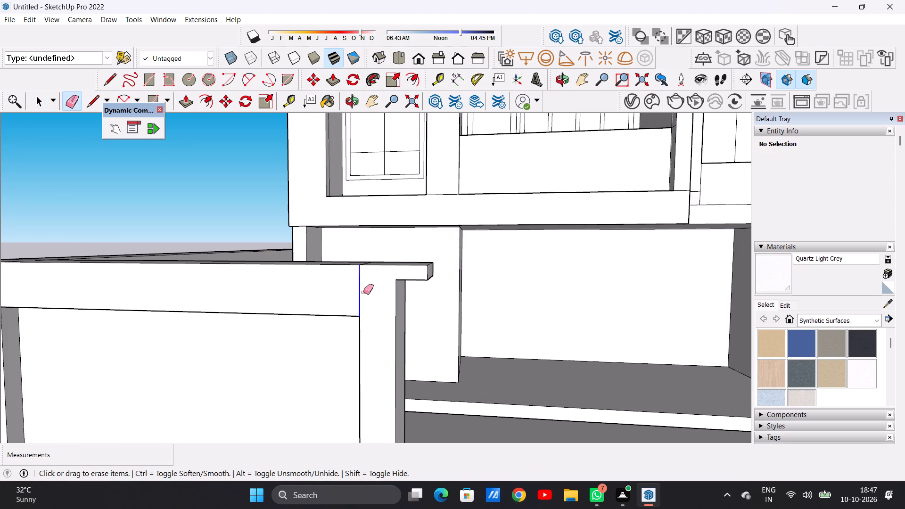
scroll(370, 300, down, 5)
scroll(130, 288, up, 4)
scroll(126, 288, down, 1)
scroll(126, 288, up, 2)
drag(115, 293, 128, 291)
drag(128, 291, 137, 290)
key(space)
scroll(142, 291, down, 6)
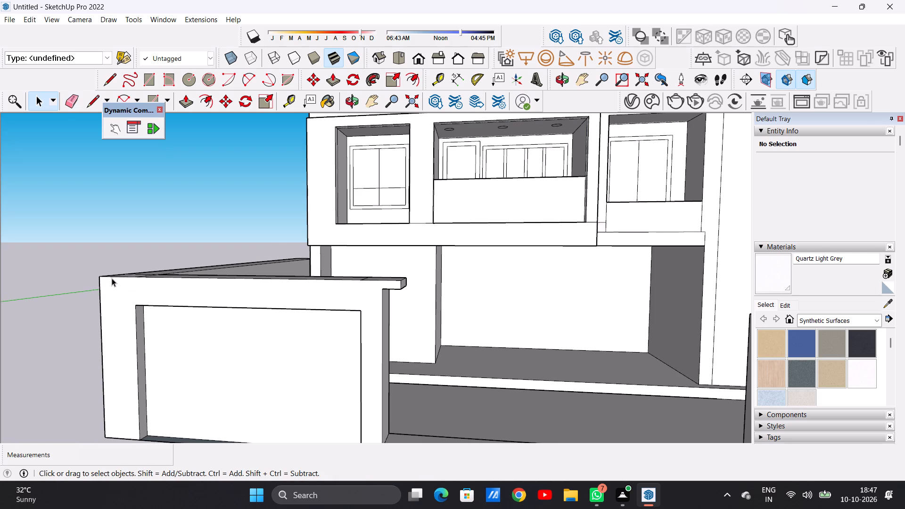
key(space)
scroll(210, 286, down, 12)
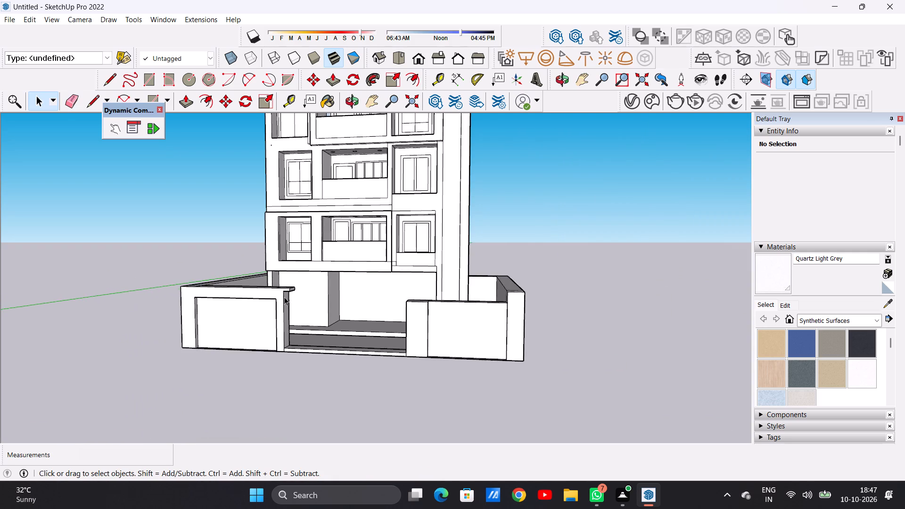
Push/Pull the top of the right front boundary wall up 1' 6 9/16", level with the right corner pillar.
middle_drag(295, 304, 325, 314)
middle_drag(420, 306, 415, 315)
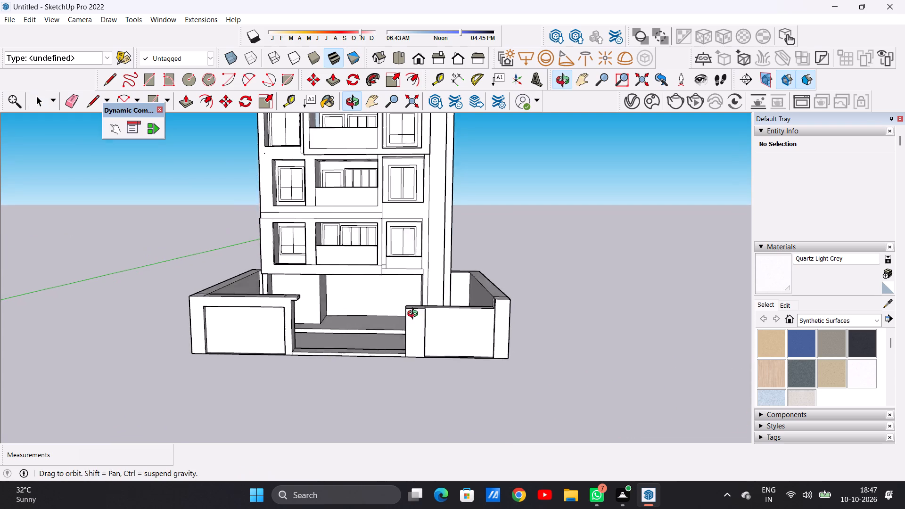
middle_drag(415, 315, 392, 328)
scroll(268, 306, up, 6)
scroll(271, 301, down, 6)
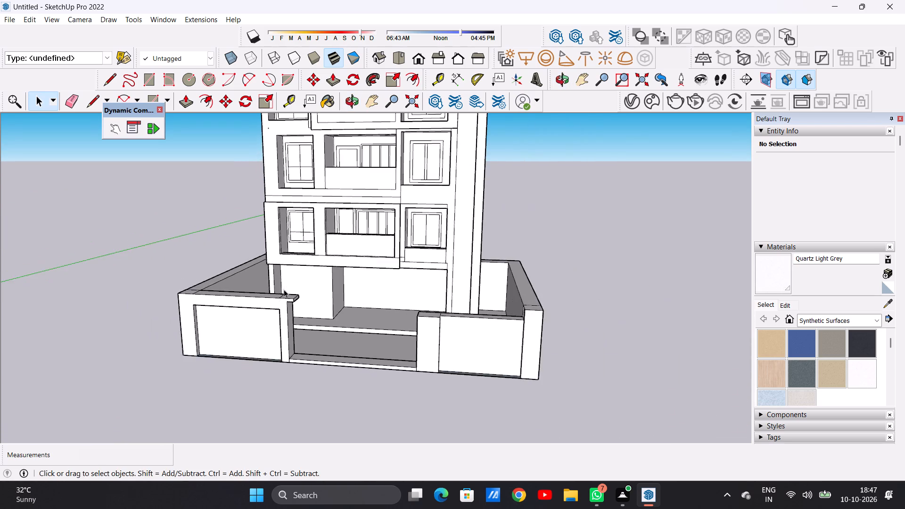
scroll(284, 289, down, 3)
scroll(395, 311, up, 5)
middle_drag(380, 307, 395, 352)
scroll(395, 352, up, 1)
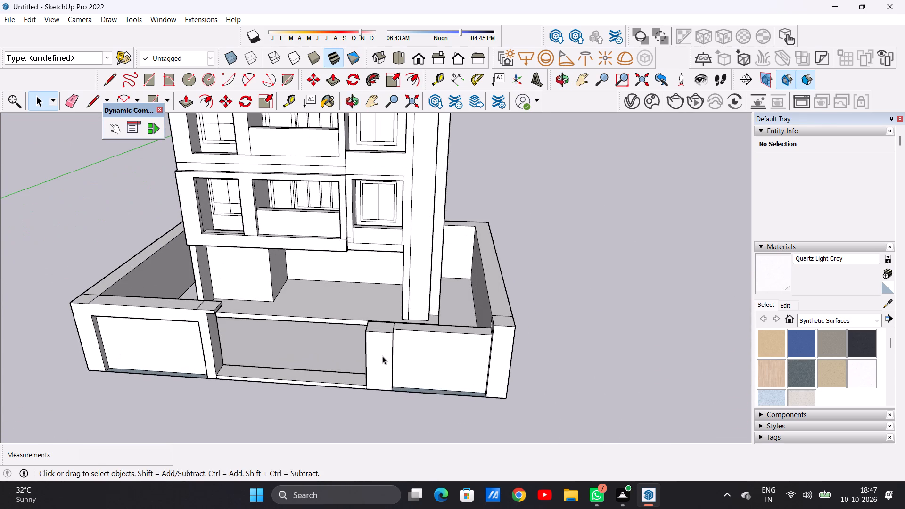
key(p)
scroll(392, 334, up, 7)
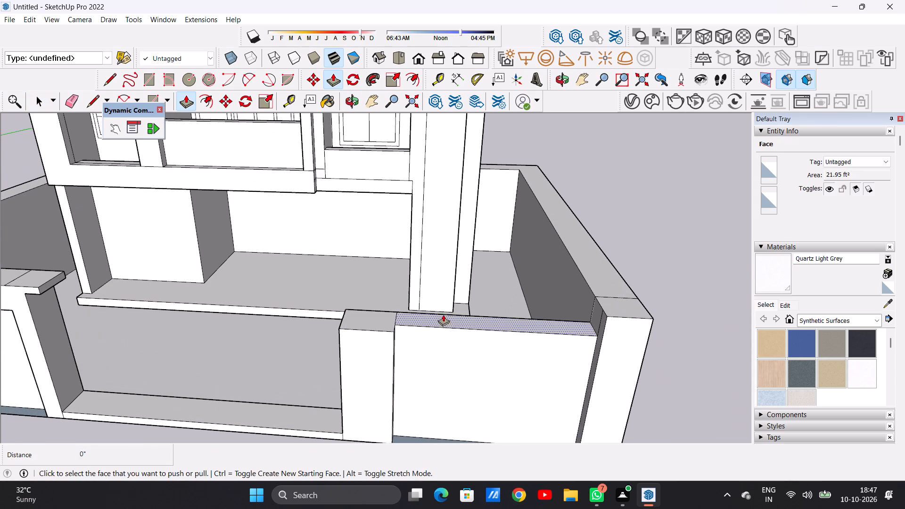
click(478, 317)
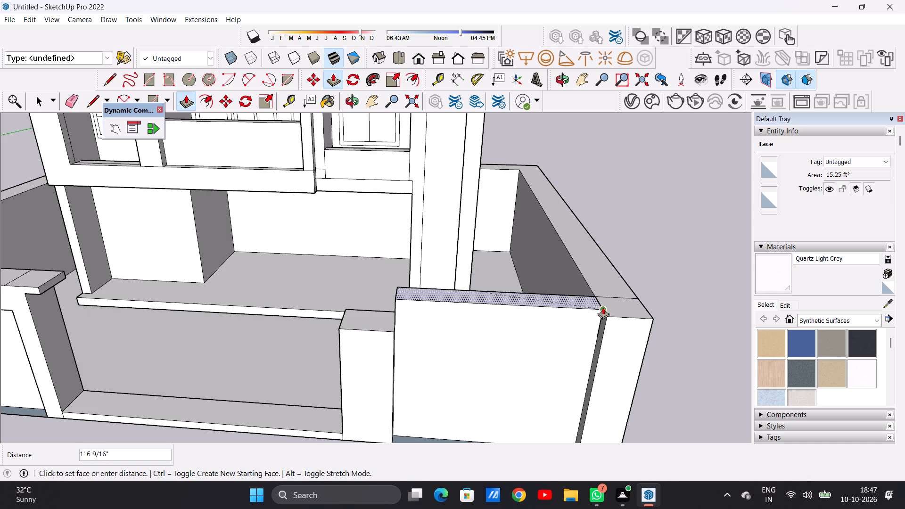
click(603, 307)
Push/Pull the top of the right gate-side pillar up, level with the adjoining raised wall.
click(375, 316)
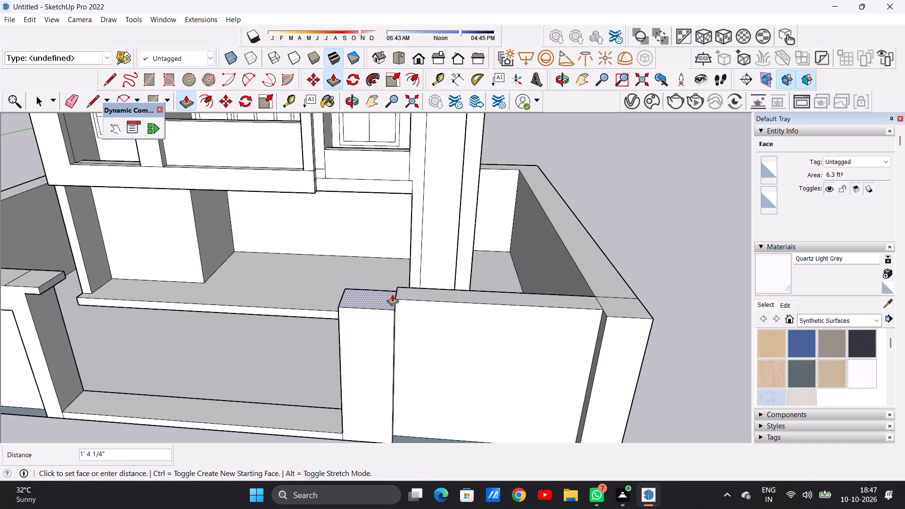
click(395, 291)
key(space)
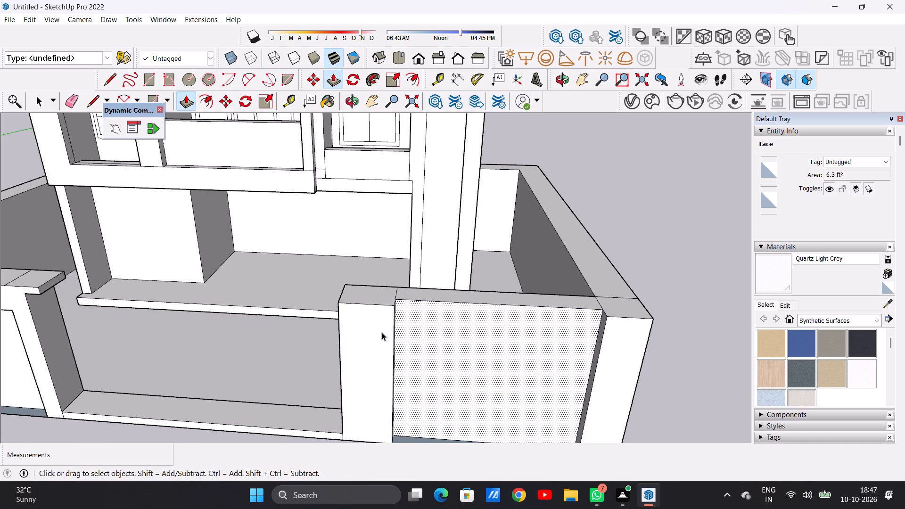
Draw a horizontal line about 2' 2 1/16" long across the left gate-side pillar's opening-side face, a short distance below its cap.
middle_drag(378, 329, 390, 268)
scroll(393, 310, down, 11)
middle_drag(331, 324, 321, 384)
scroll(287, 346, up, 7)
middle_drag(281, 345, 169, 310)
scroll(191, 261, up, 6)
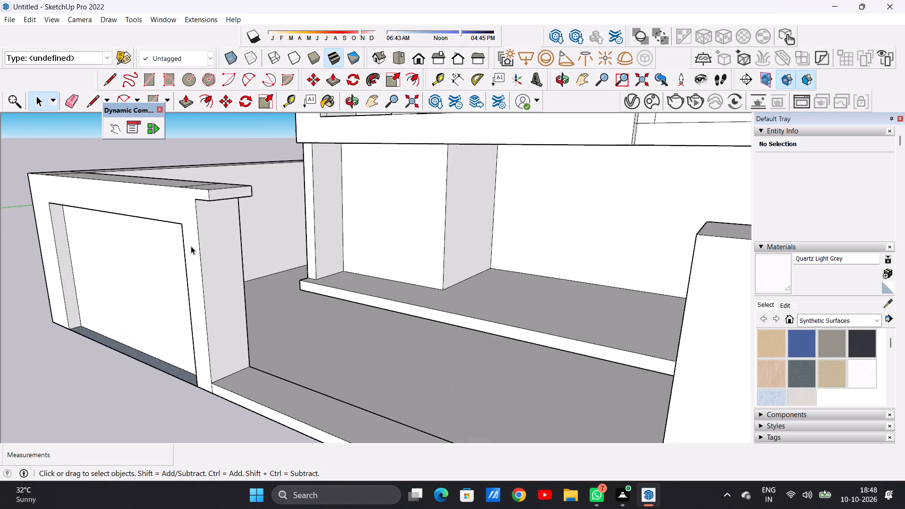
key(p)
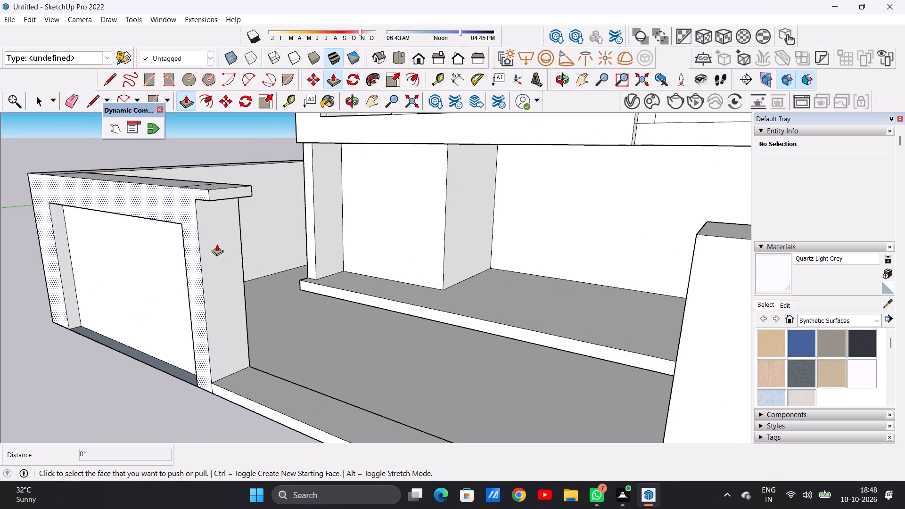
key(space)
key(l)
scroll(203, 227, up, 4)
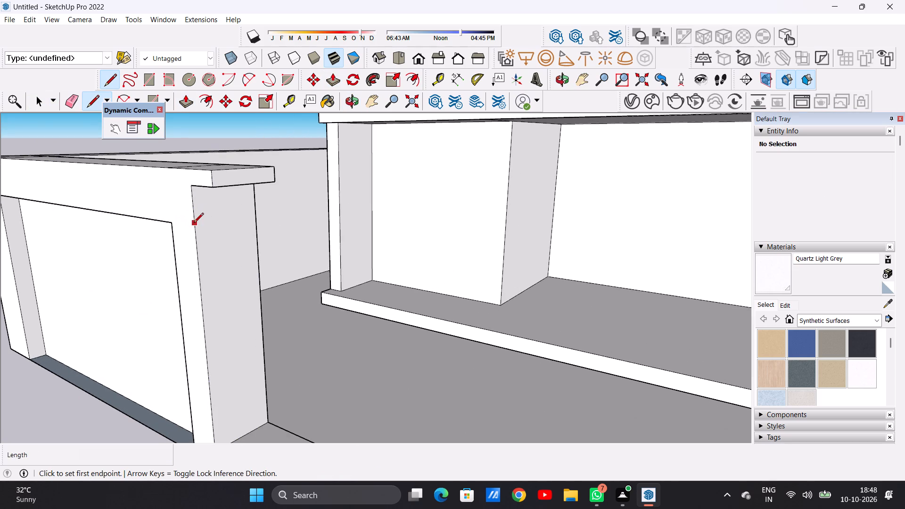
click(194, 223)
click(256, 210)
key(space)
Push/Pull the left gate-side pillar's face below the new line about 7 11/16" out towards the gate opening.
key(p)
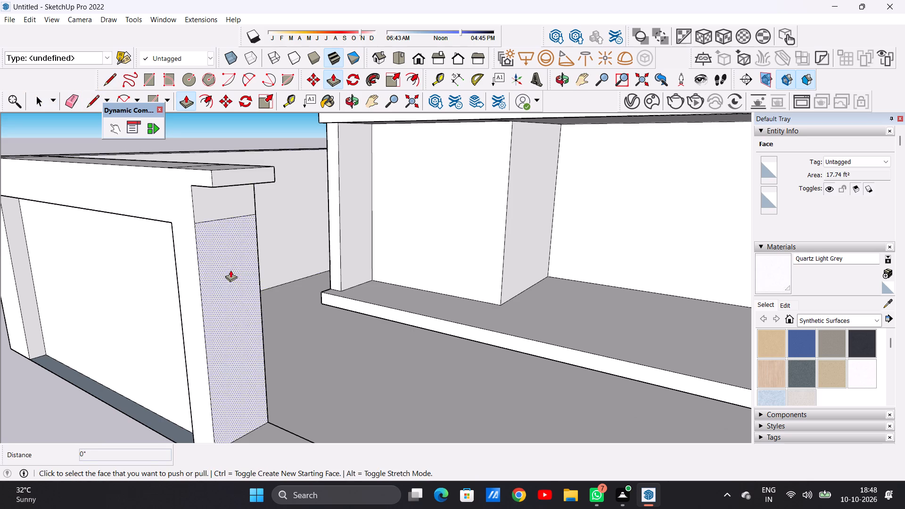
middle_drag(235, 273, 317, 266)
click(301, 273)
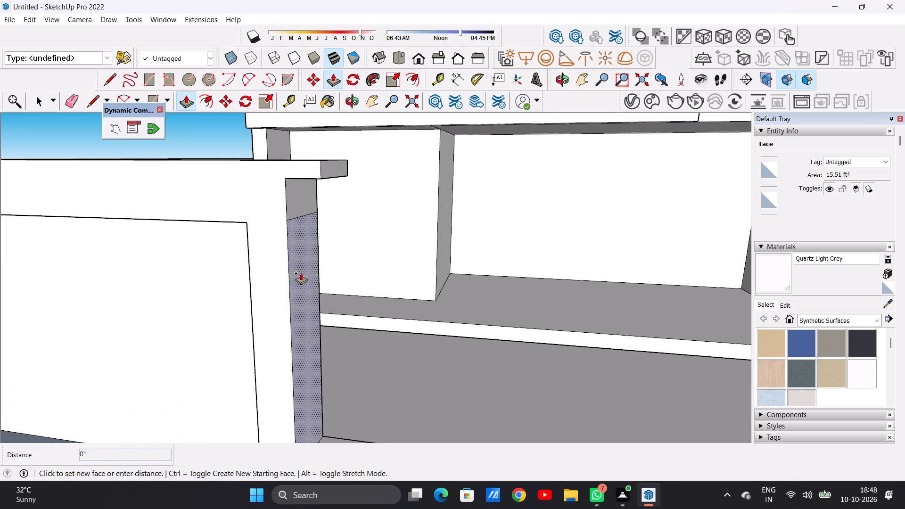
click(323, 270)
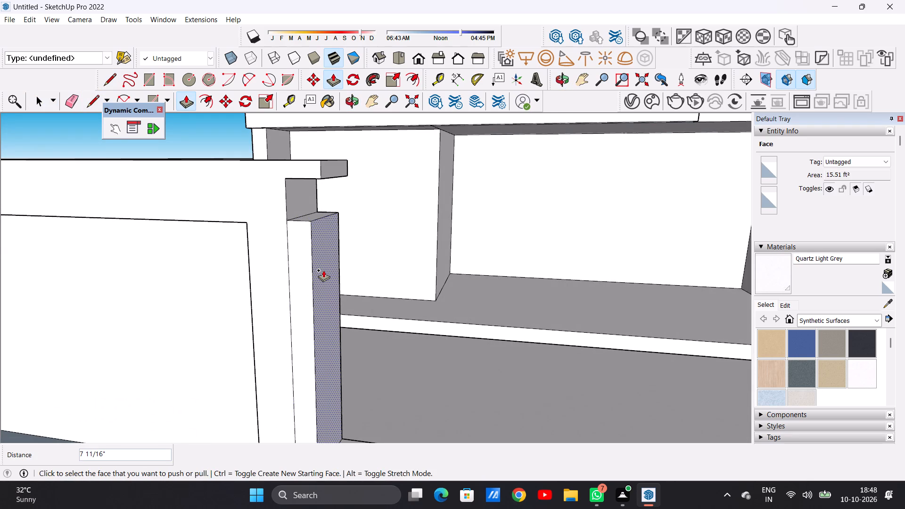
key(space)
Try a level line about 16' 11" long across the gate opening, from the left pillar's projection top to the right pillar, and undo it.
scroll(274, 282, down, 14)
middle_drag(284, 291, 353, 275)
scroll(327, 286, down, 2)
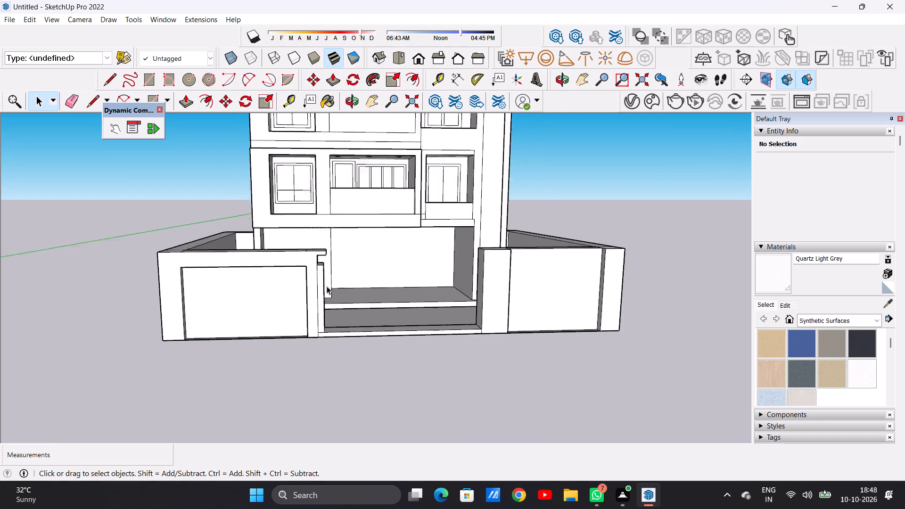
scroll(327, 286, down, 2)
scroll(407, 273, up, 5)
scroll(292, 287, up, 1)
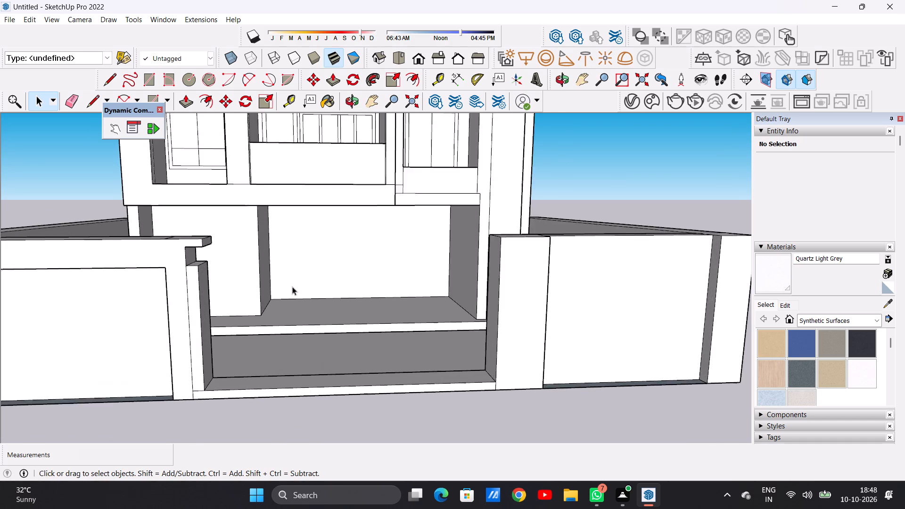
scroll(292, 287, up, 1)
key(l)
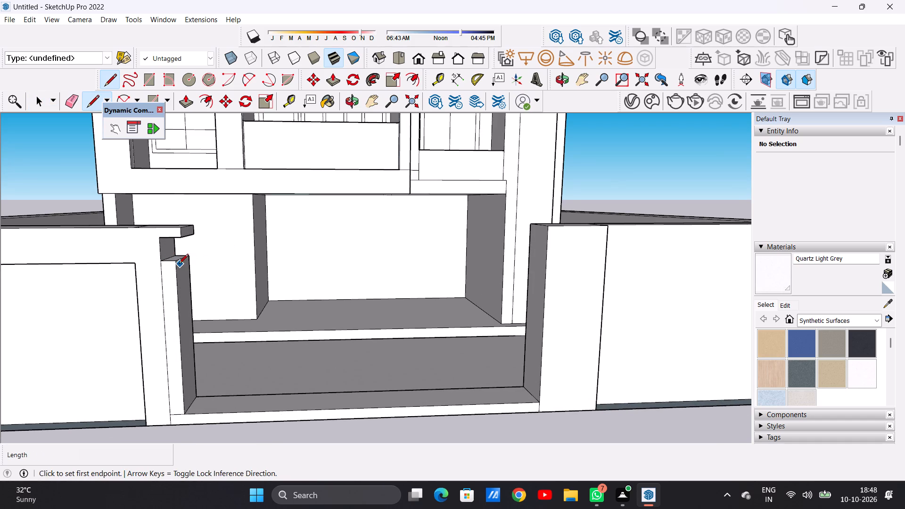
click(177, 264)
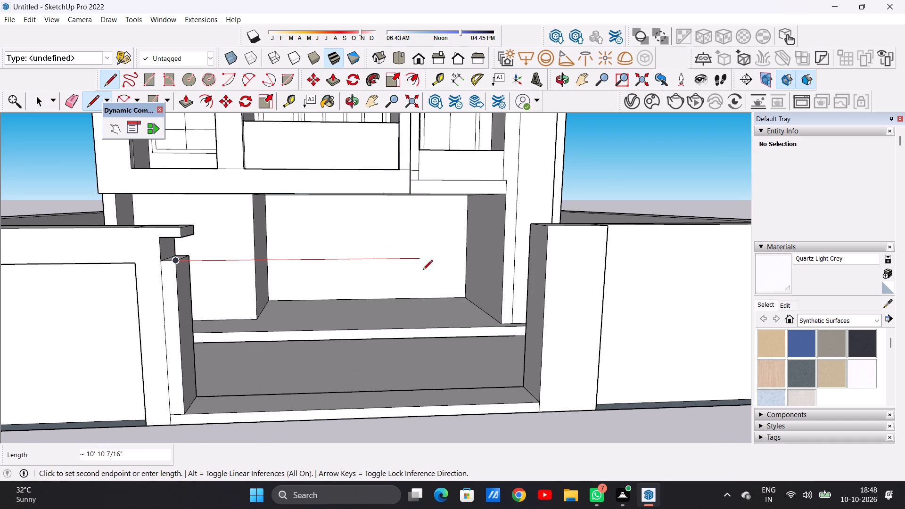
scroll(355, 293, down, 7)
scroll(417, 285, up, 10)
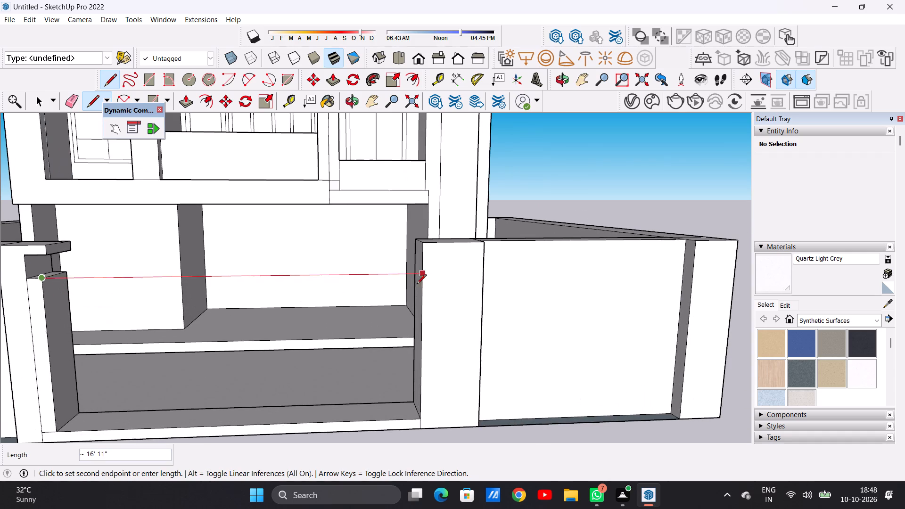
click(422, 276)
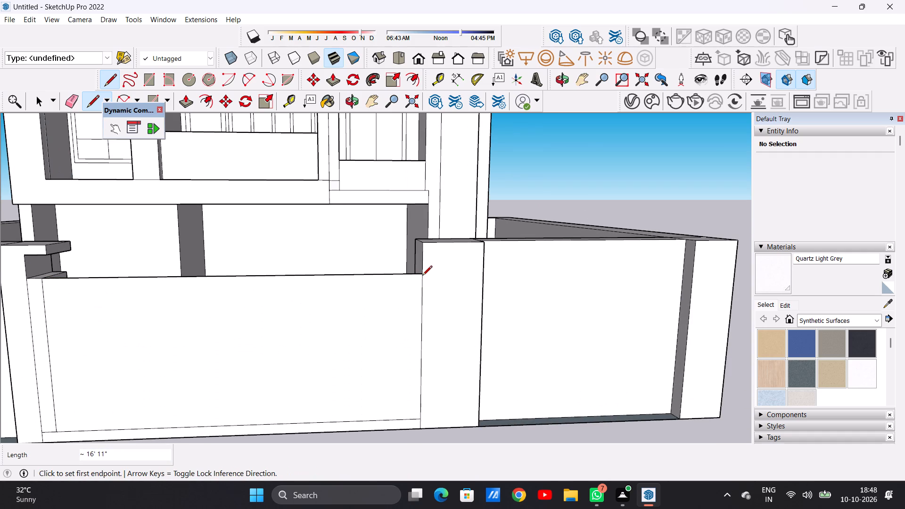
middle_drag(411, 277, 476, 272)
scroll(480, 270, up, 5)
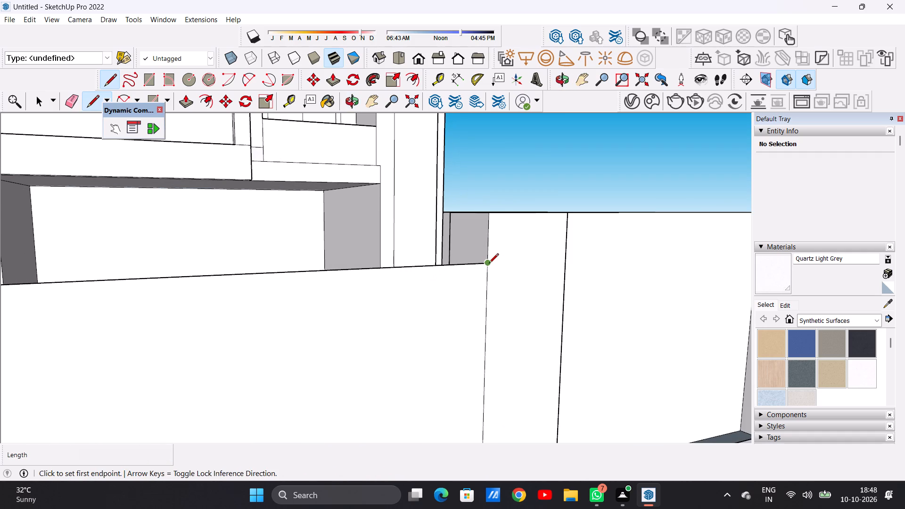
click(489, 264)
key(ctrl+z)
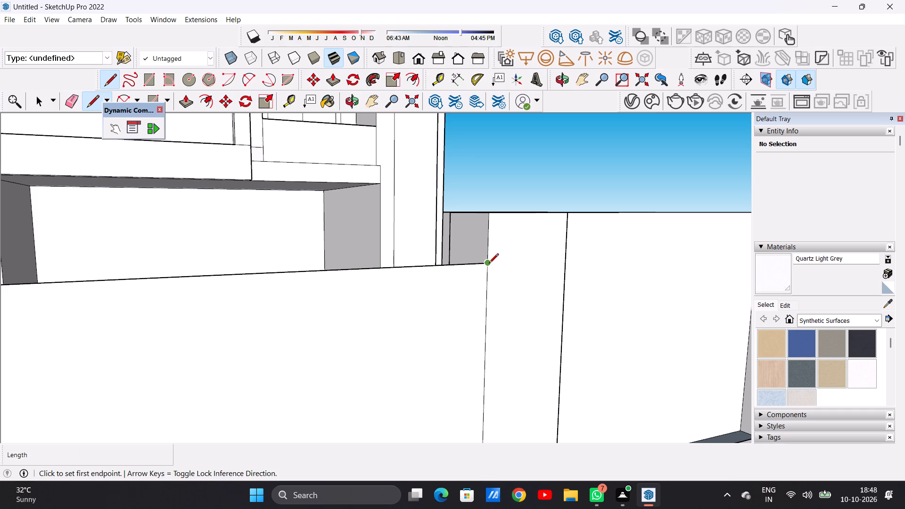
Draw a horizontal line about 2' 2 1/16" long across the right gate-side pillar's opening-side face, level with the left pillar's projection top.
click(486, 264)
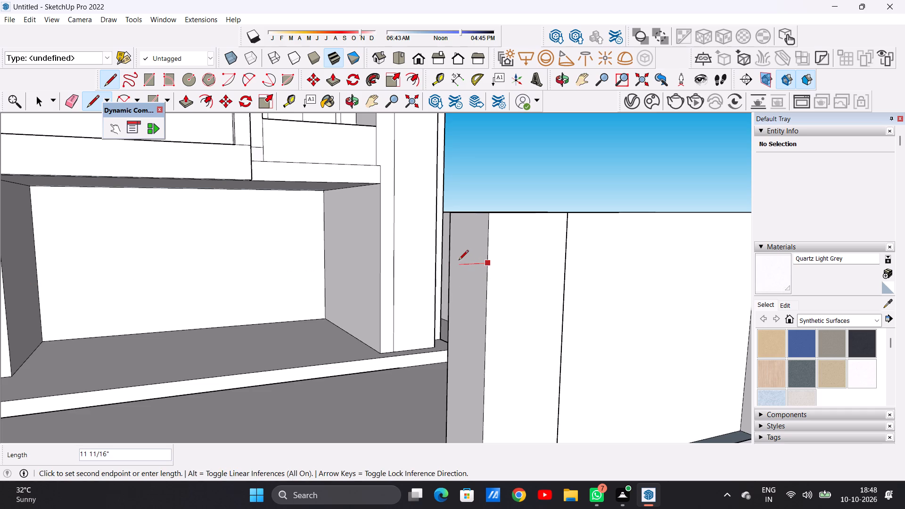
scroll(459, 261, up, 6)
click(442, 250)
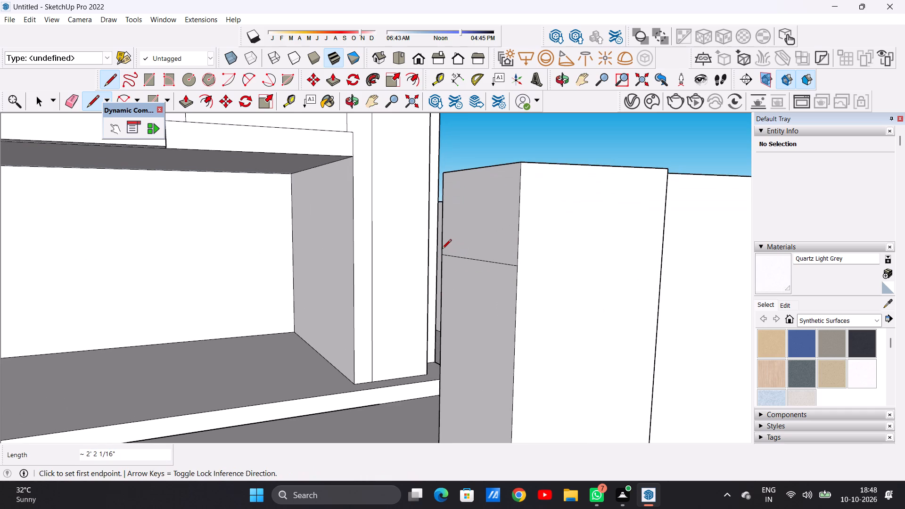
key(space)
Push/Pull the right gate-side pillar's face below the new line about 4 9/16" out towards the gate opening.
scroll(439, 286, down, 16)
scroll(447, 287, up, 11)
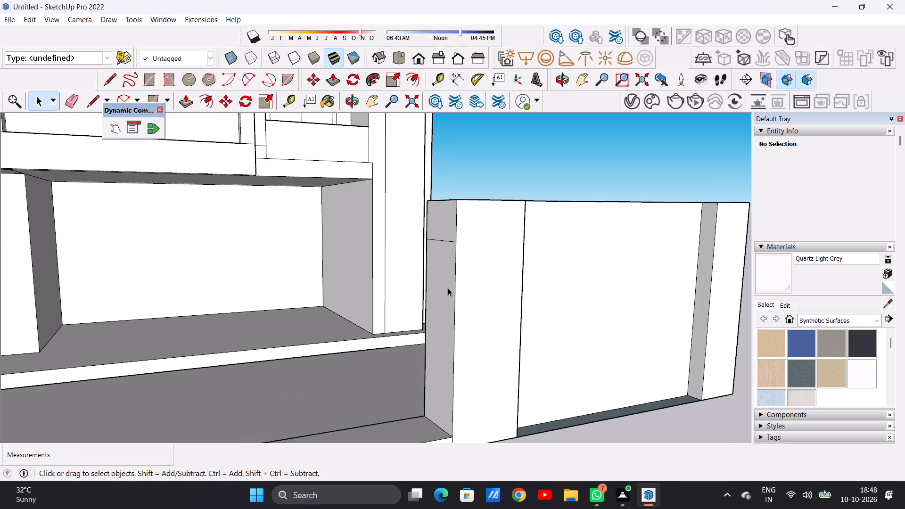
key(p)
click(444, 289)
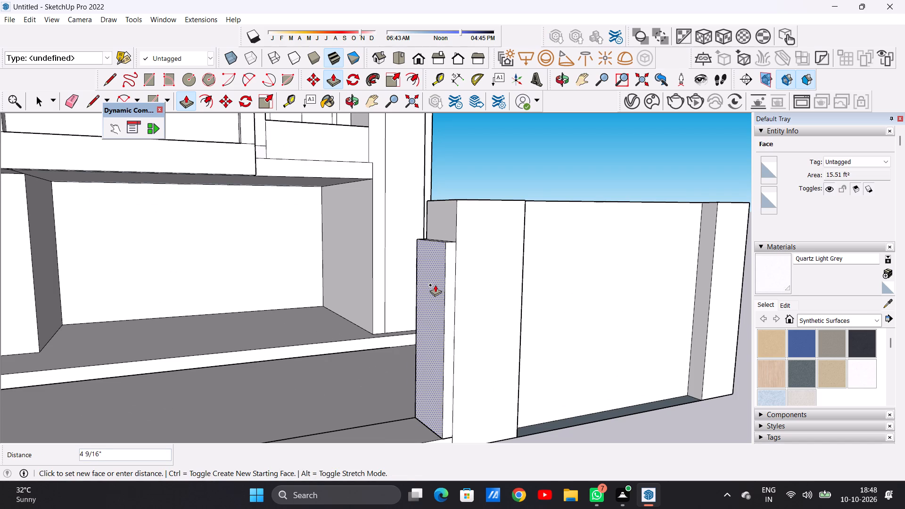
click(435, 286)
key(space)
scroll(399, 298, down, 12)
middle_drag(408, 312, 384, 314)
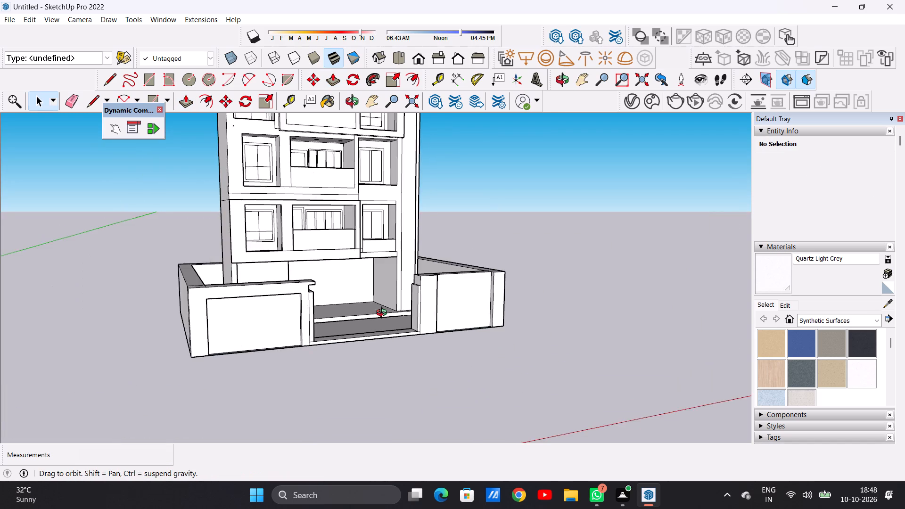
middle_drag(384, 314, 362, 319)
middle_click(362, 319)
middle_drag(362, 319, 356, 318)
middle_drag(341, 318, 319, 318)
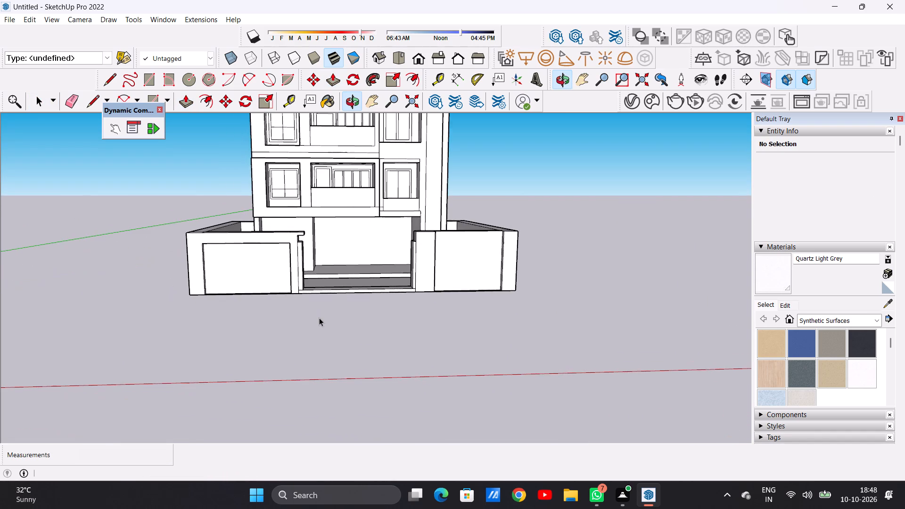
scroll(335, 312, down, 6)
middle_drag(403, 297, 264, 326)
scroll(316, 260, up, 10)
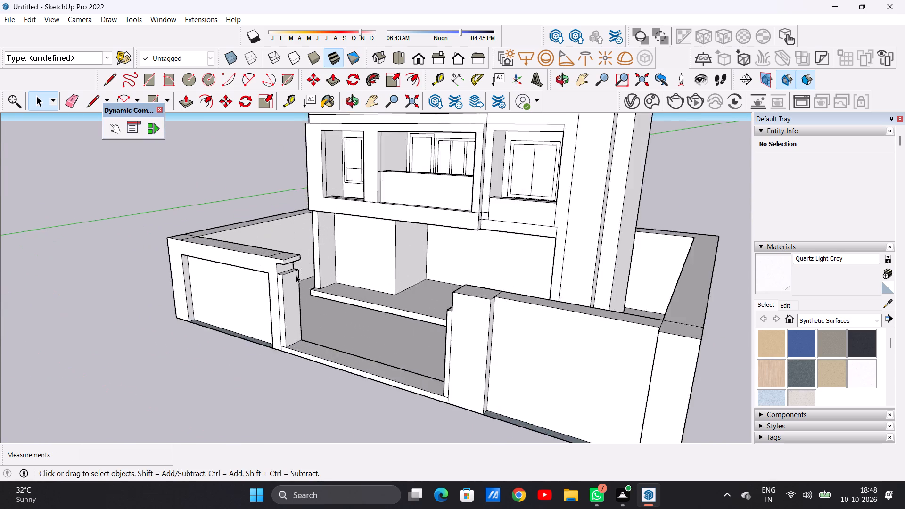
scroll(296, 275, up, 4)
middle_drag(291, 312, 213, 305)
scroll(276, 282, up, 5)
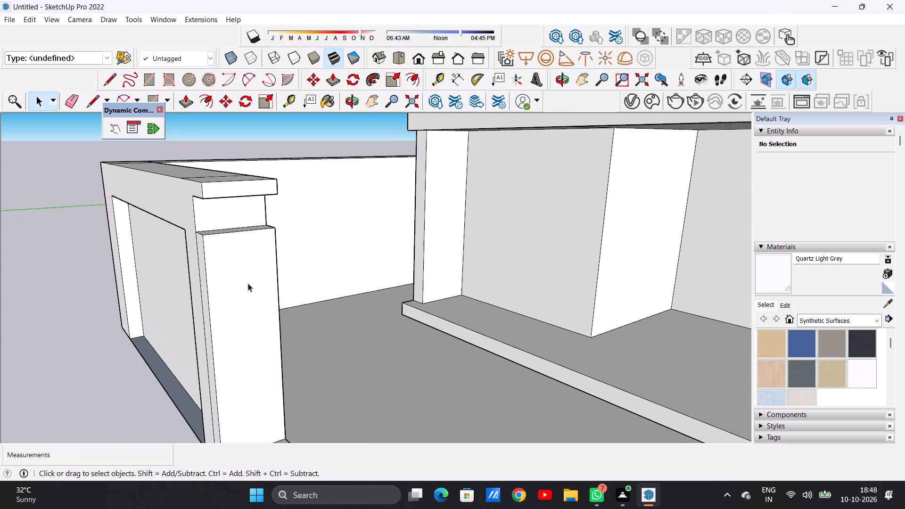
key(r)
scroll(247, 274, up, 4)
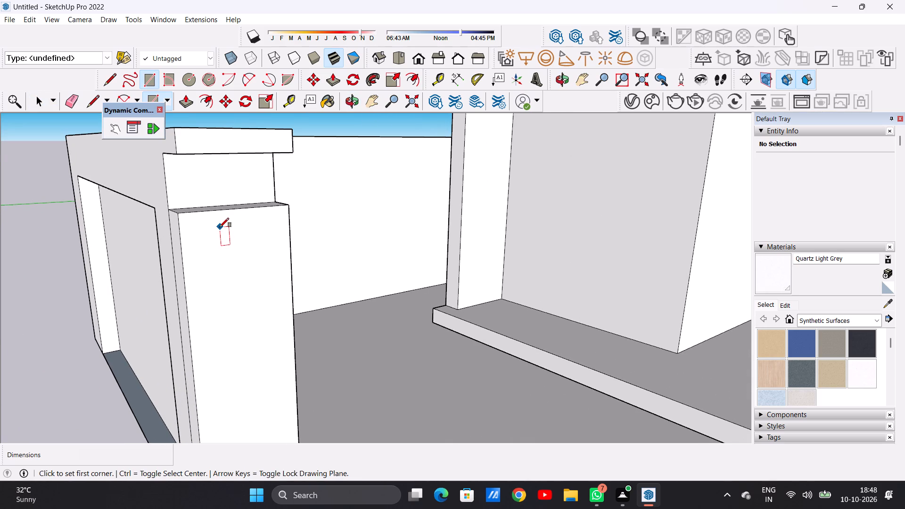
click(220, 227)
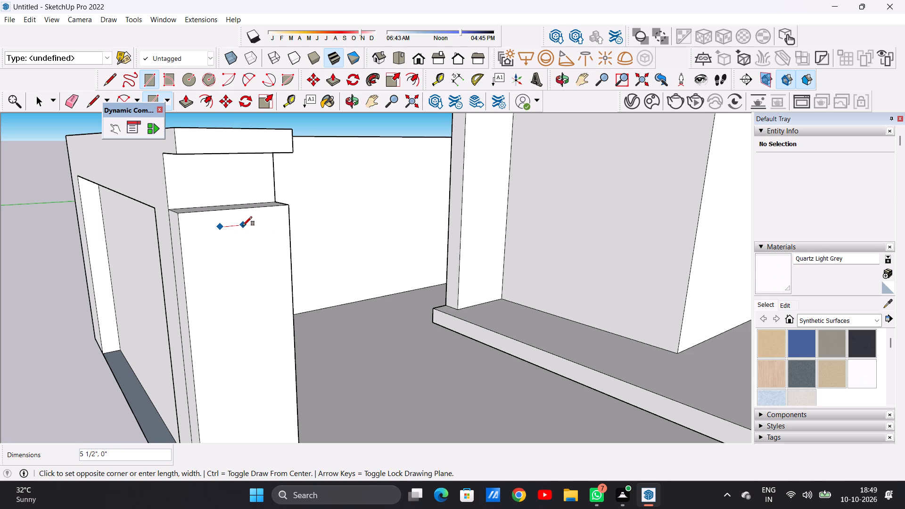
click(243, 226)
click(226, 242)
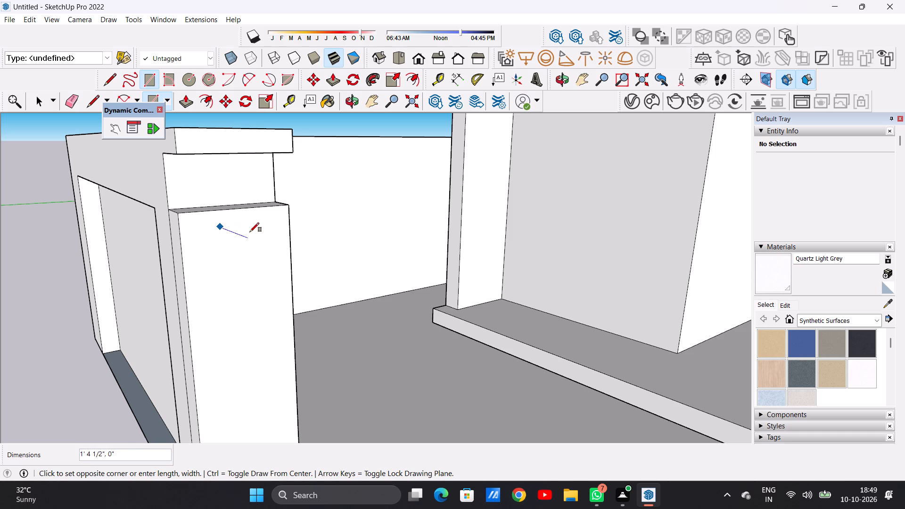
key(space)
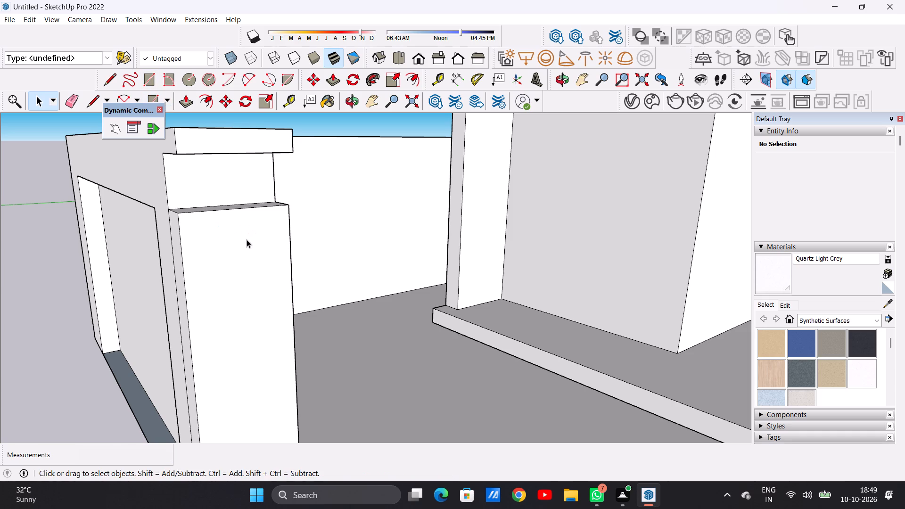
Draw a small horizontal rectangle of about 9.67 in² near the top of the left gate-side pillar's opening-side face.
key(r)
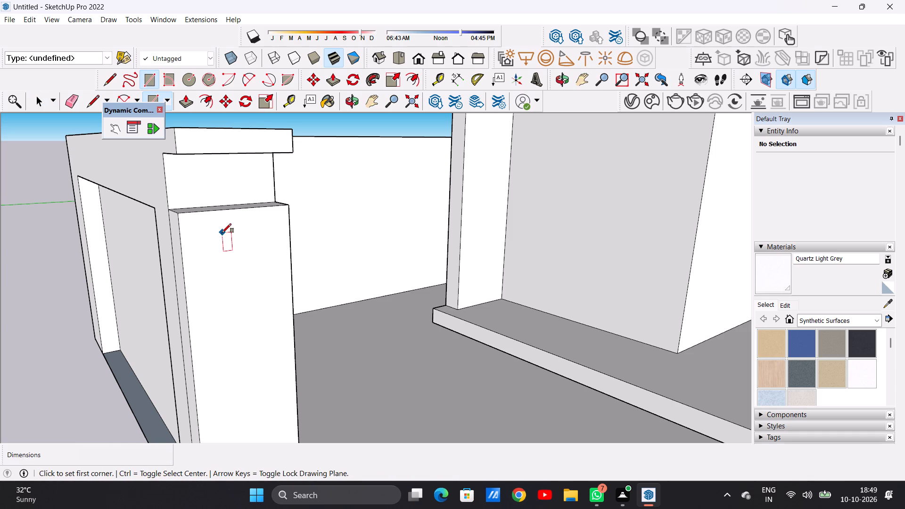
click(222, 233)
click(247, 226)
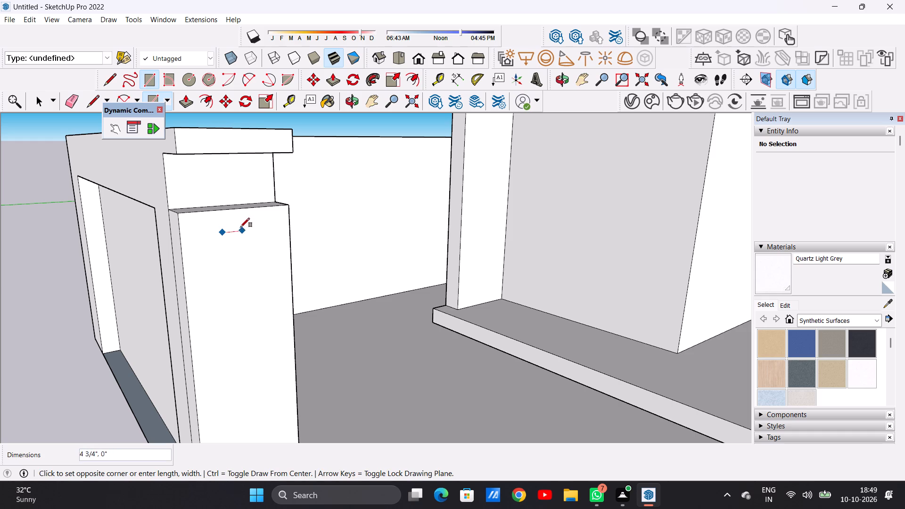
click(243, 230)
click(239, 229)
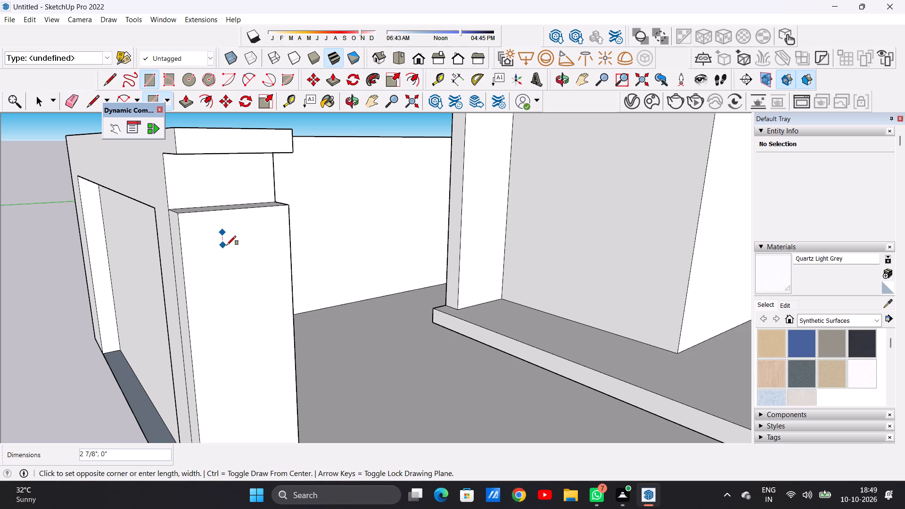
click(227, 245)
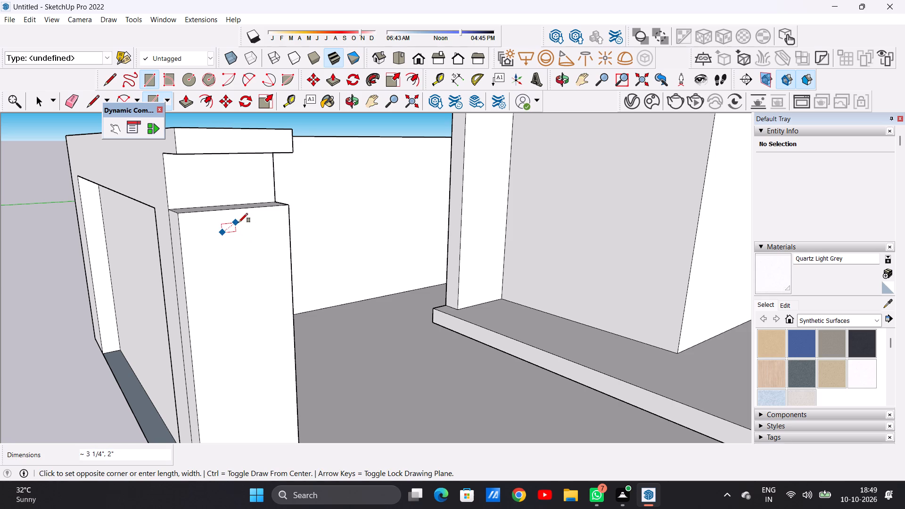
click(241, 222)
key(space)
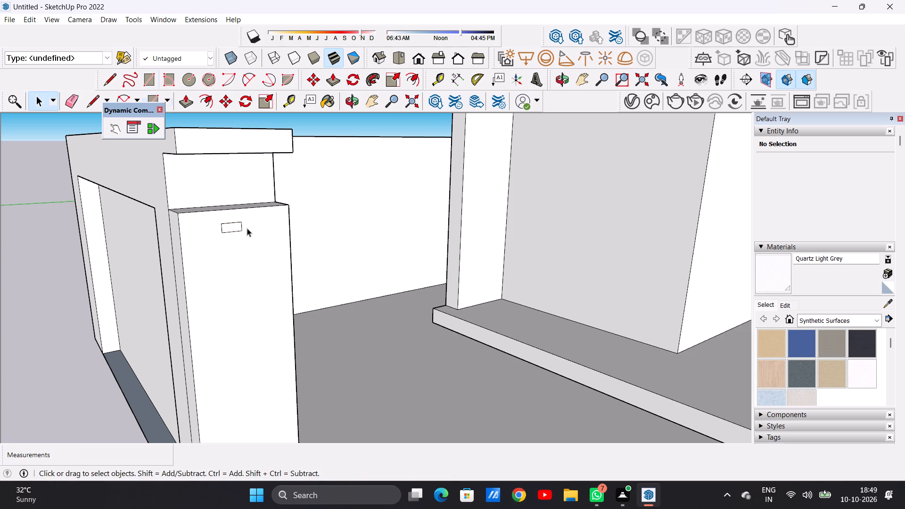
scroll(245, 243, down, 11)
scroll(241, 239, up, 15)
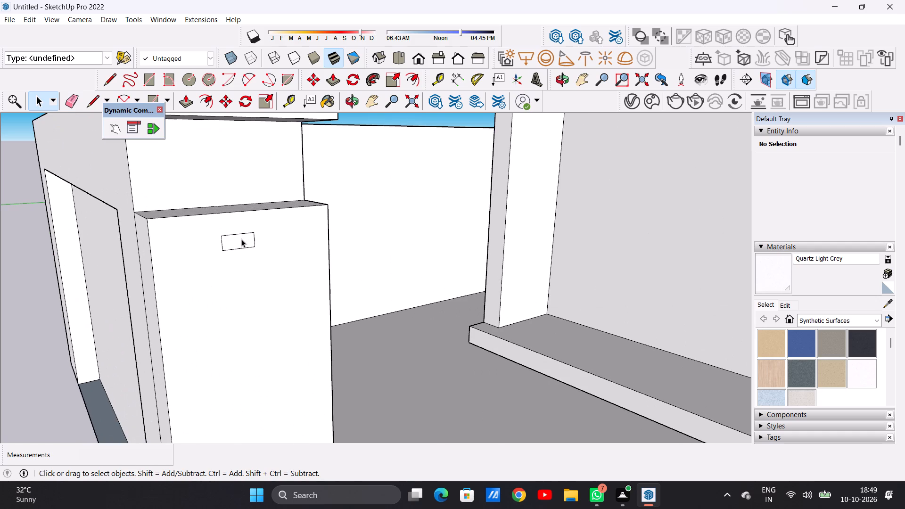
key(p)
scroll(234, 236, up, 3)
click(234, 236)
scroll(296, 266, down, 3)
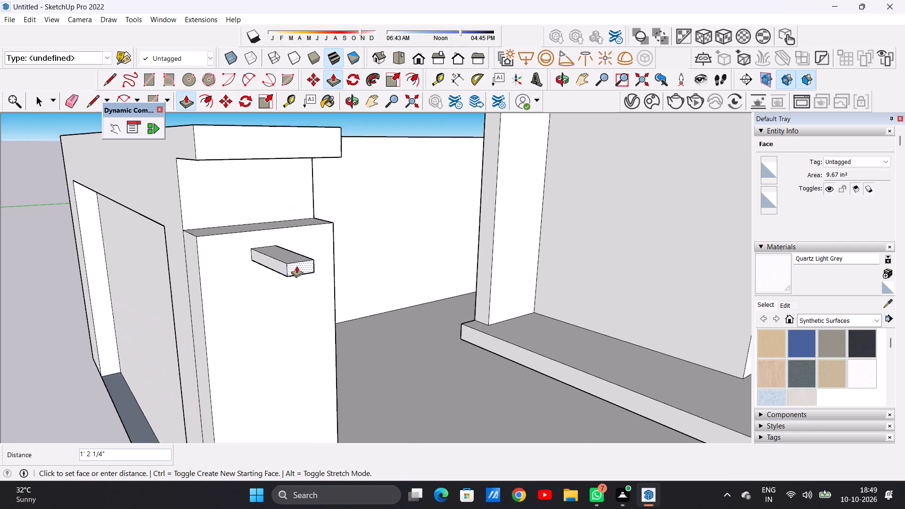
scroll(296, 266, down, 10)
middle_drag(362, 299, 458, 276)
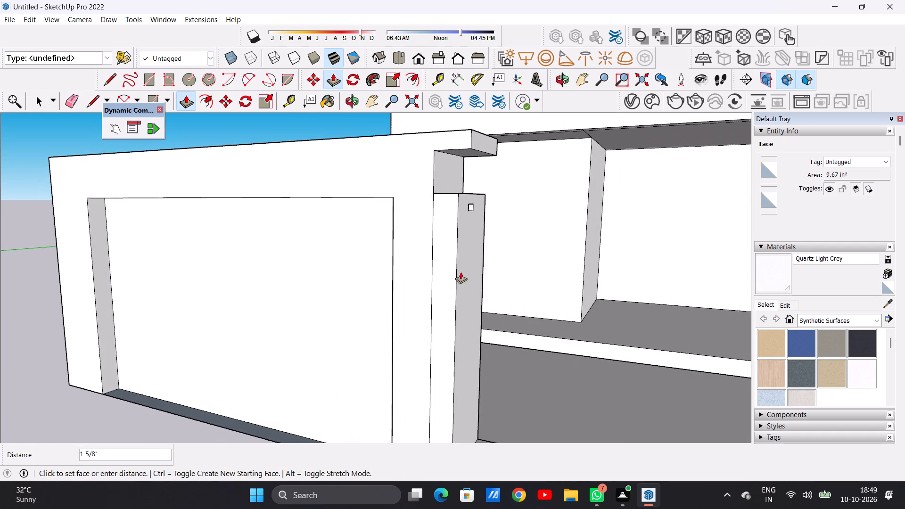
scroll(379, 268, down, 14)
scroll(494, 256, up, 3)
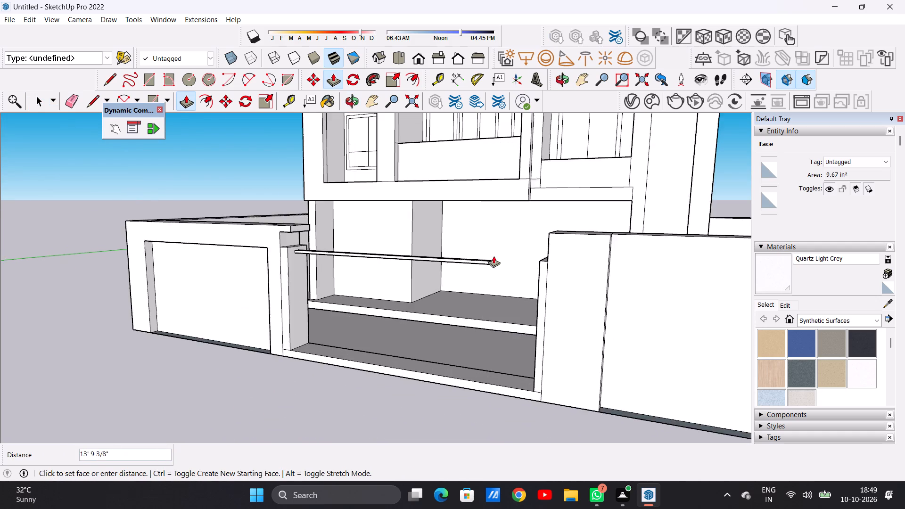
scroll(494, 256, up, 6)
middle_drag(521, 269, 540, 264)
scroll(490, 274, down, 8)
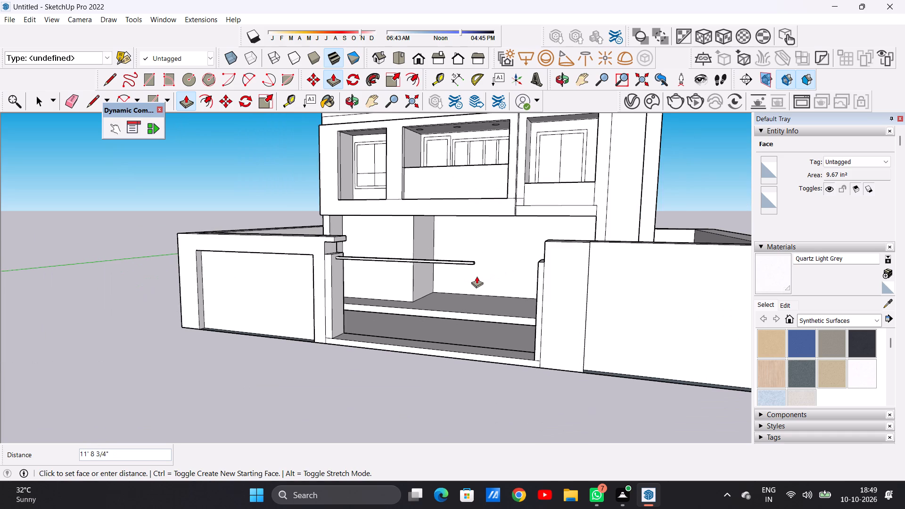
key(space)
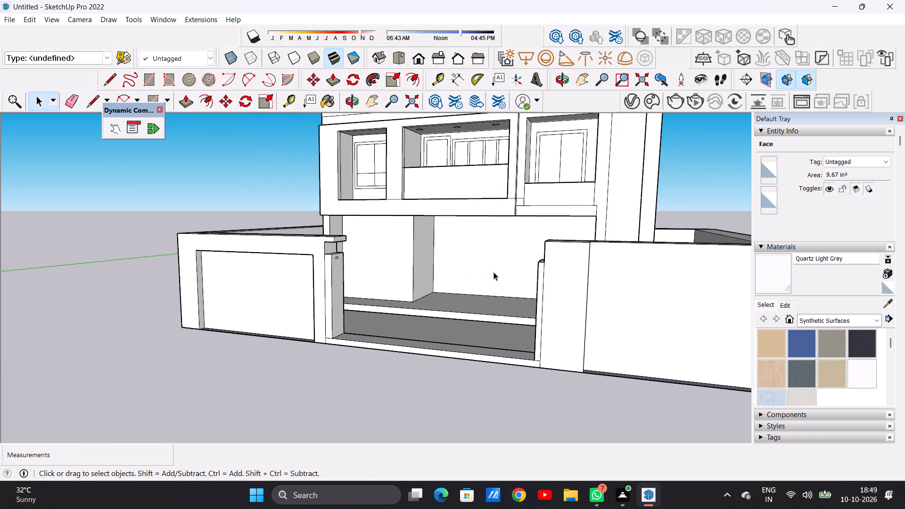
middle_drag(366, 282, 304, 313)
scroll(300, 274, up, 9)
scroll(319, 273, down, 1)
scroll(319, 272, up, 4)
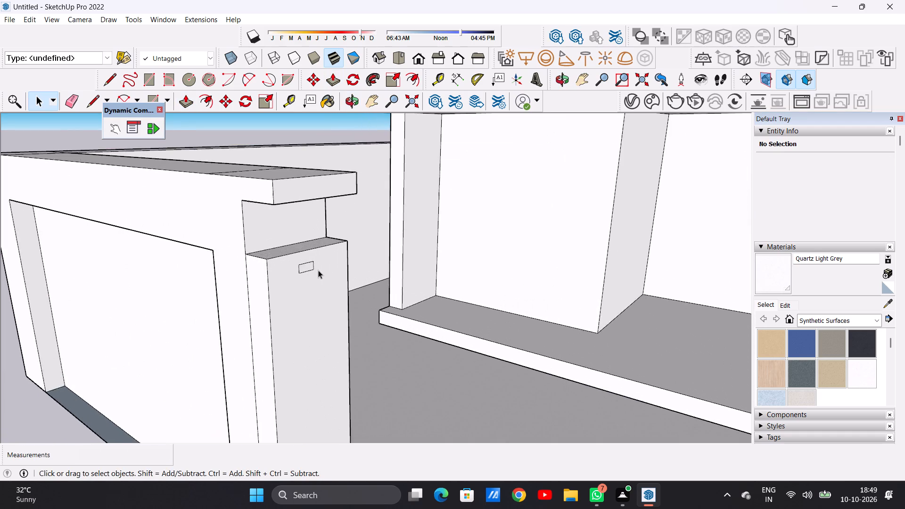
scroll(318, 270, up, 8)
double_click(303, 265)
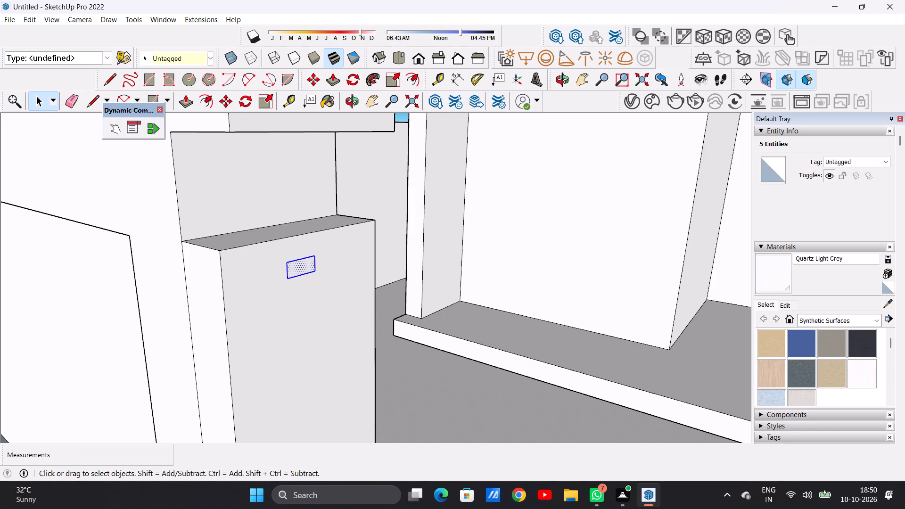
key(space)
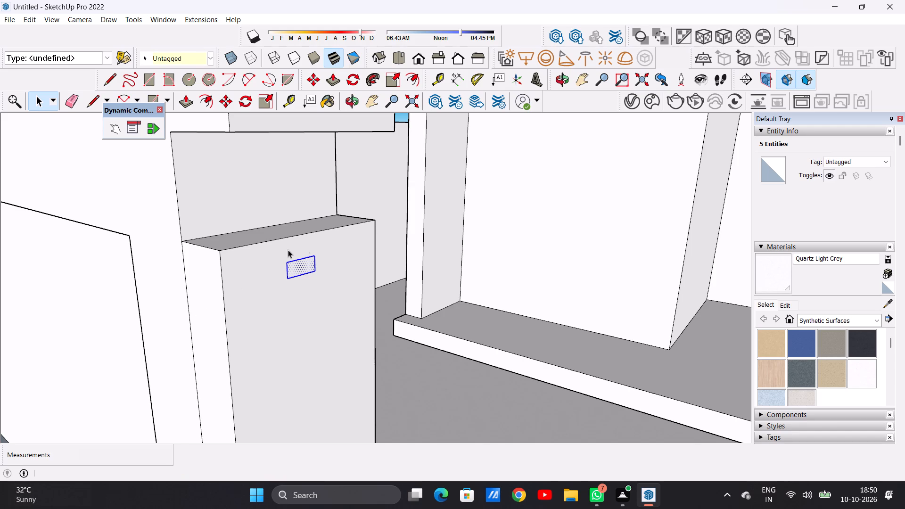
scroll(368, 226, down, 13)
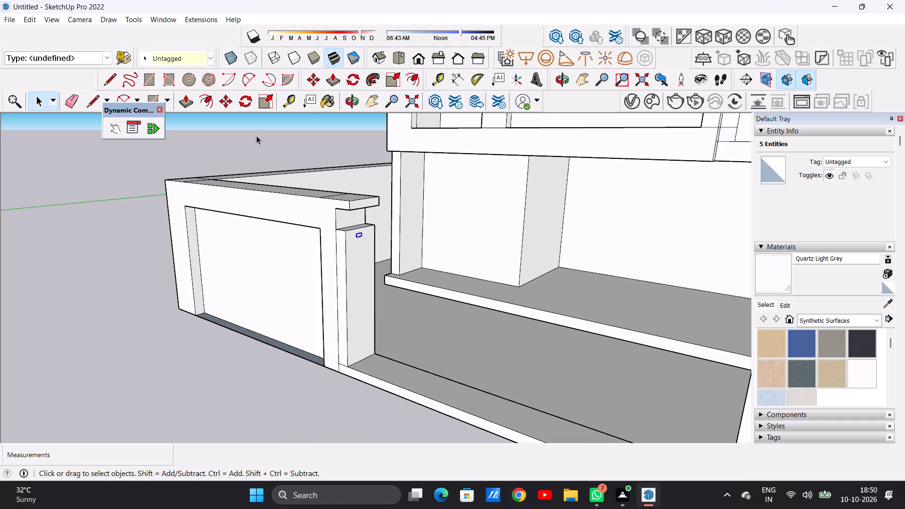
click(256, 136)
Extend the small rectangle downward to about 14.06 in² by drawing three edges below it and erasing the old bottom edge.
scroll(337, 230, up, 19)
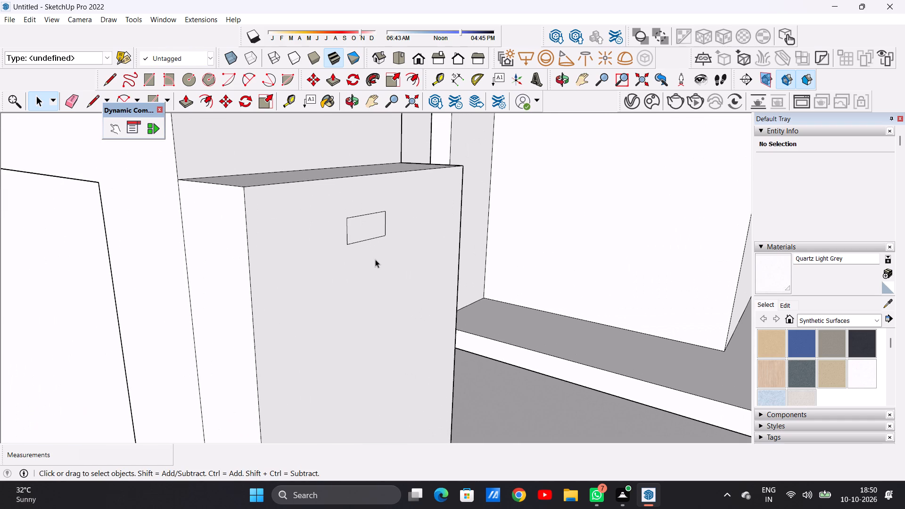
key(l)
scroll(355, 251, up, 1)
middle_drag(398, 277, 266, 284)
scroll(334, 239, up, 3)
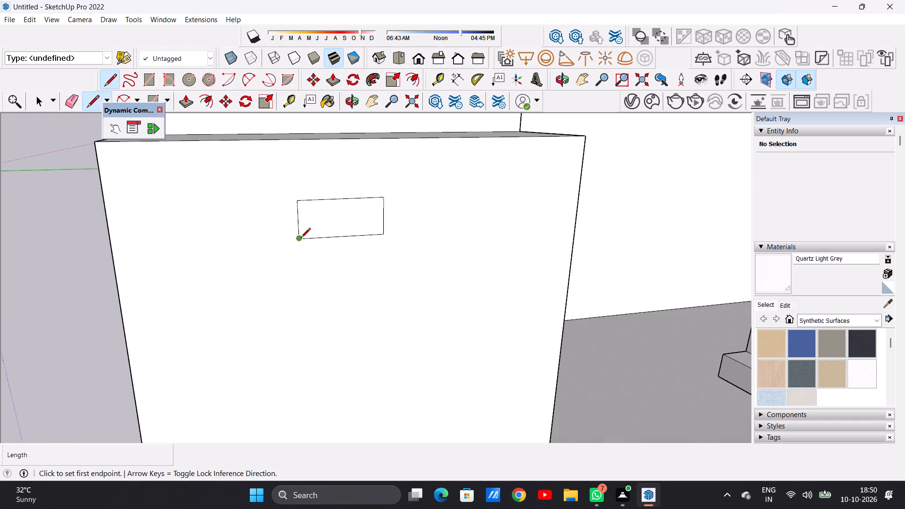
click(301, 238)
click(297, 255)
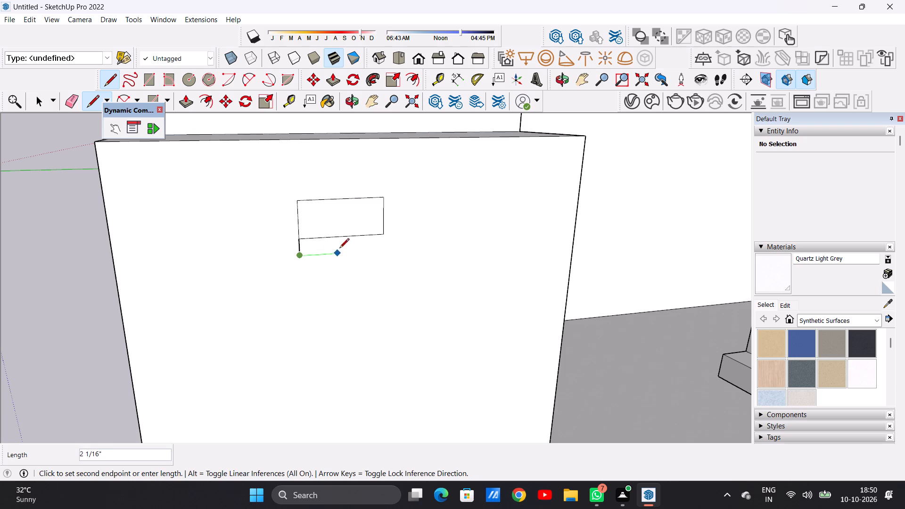
key(space)
text(L)
click(387, 232)
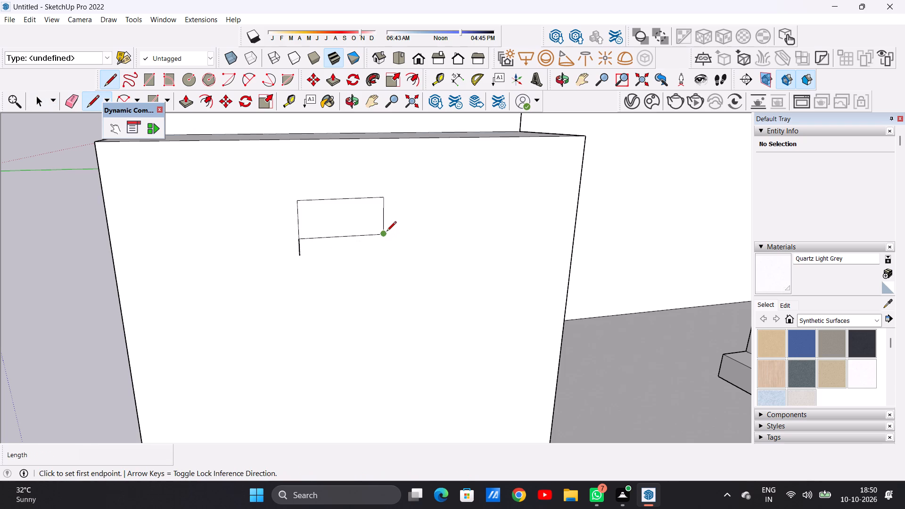
click(383, 250)
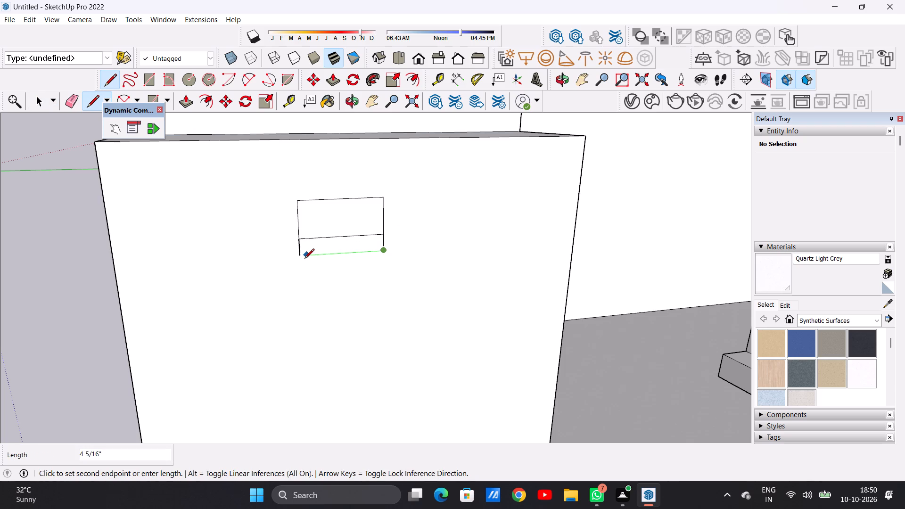
click(300, 258)
key(space)
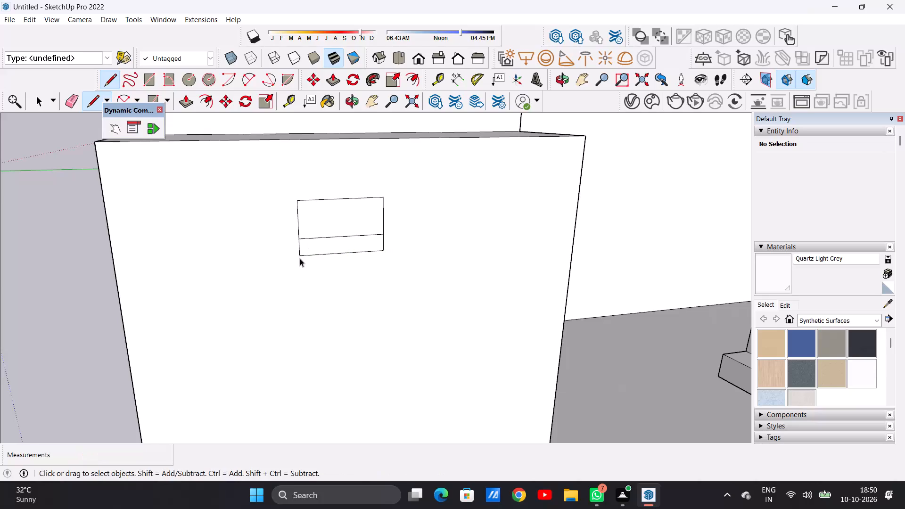
key(e)
drag(326, 231, 330, 238)
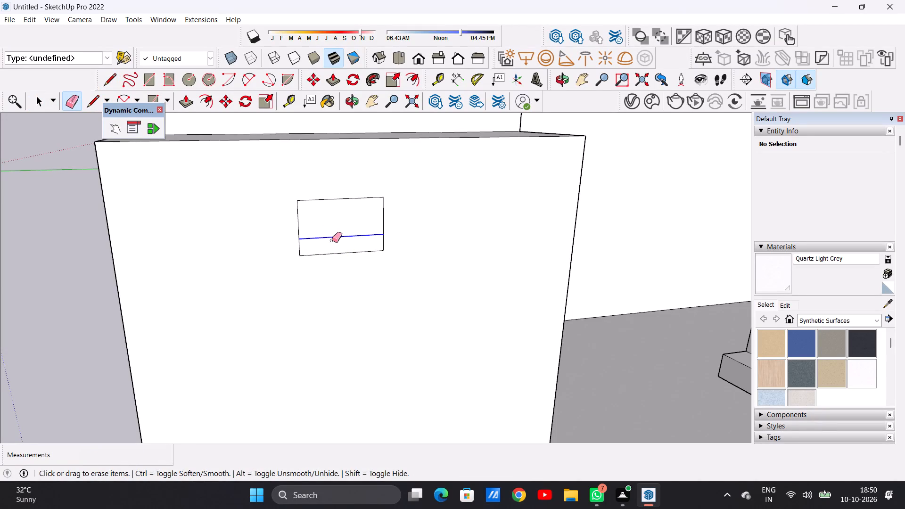
key(space)
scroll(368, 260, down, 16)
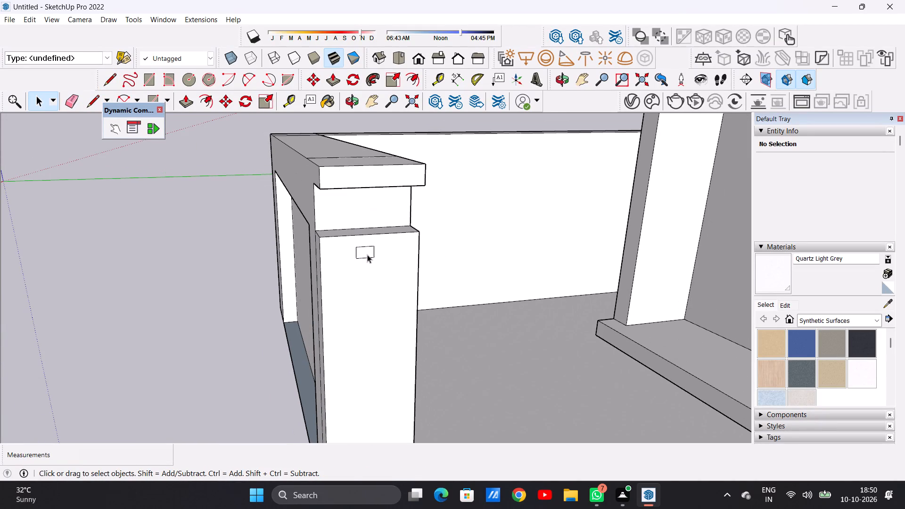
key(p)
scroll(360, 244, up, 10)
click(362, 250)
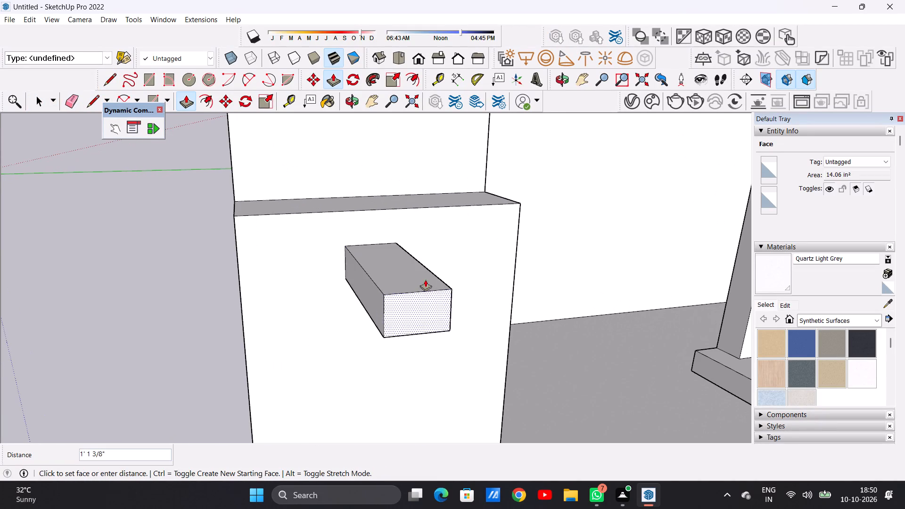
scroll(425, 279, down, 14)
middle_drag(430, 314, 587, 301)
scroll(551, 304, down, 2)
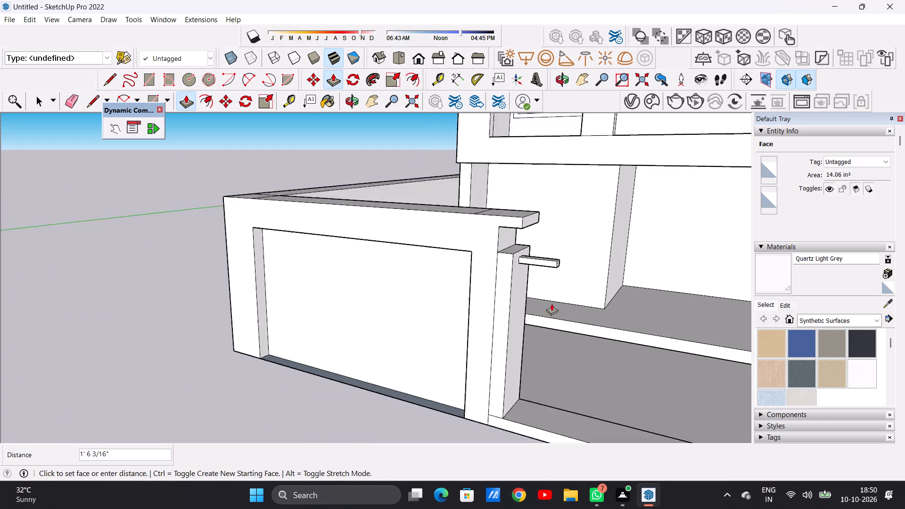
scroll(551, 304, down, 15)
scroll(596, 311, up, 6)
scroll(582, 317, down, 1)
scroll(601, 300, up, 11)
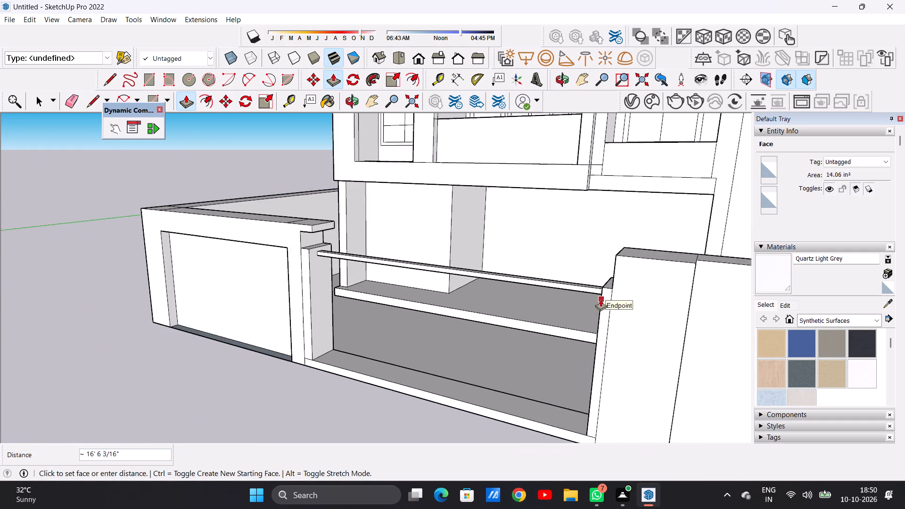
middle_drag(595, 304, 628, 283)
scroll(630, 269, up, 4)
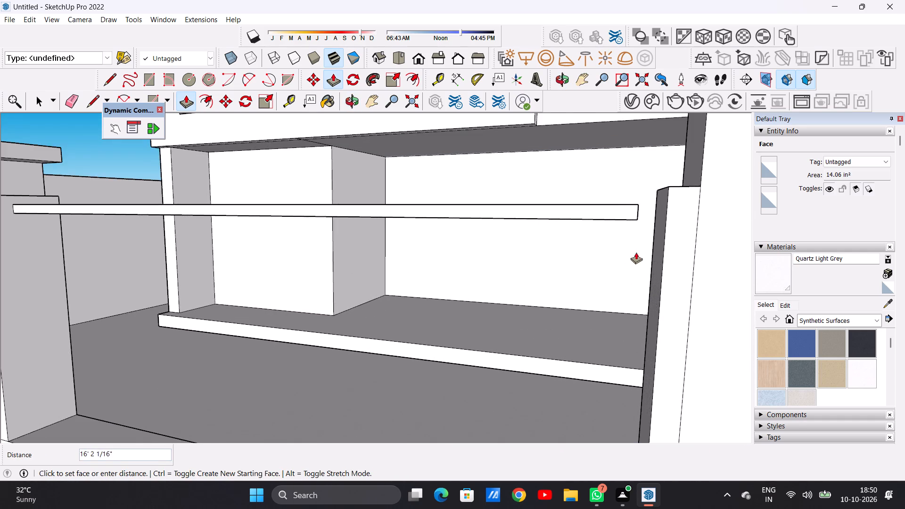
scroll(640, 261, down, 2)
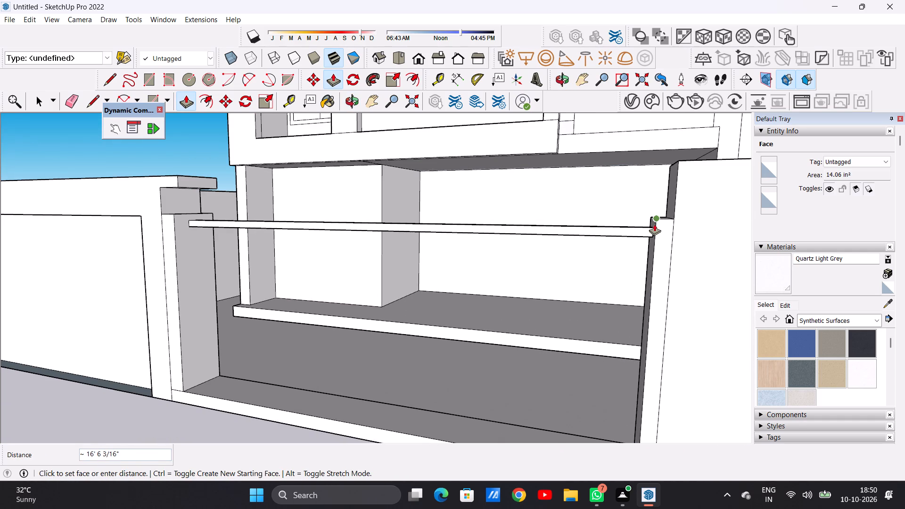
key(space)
Copy the small rectangle on the left gate-side pillar's opening-side face about 6' 1 5/8" straight down, near the pillar's base.
scroll(475, 305, down, 6)
middle_drag(505, 287, 458, 305)
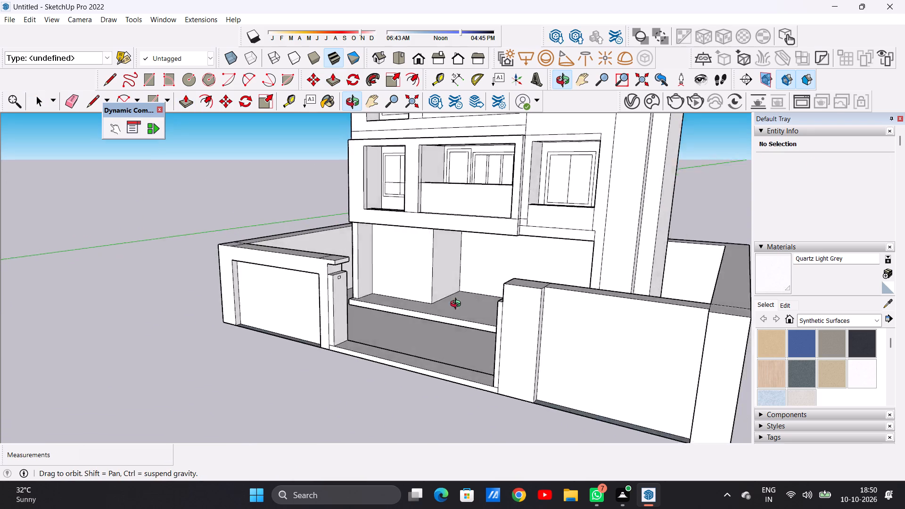
middle_drag(458, 305, 353, 312)
scroll(396, 284, down, 5)
scroll(367, 288, up, 8)
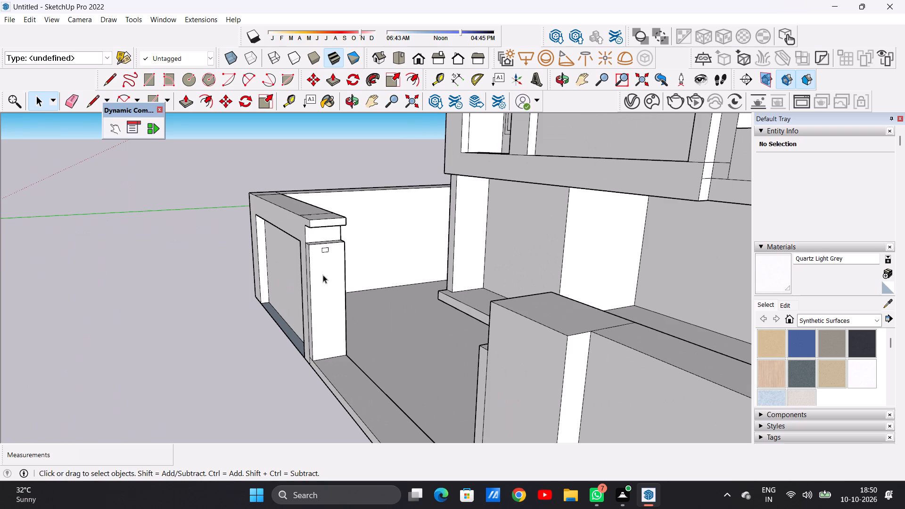
scroll(342, 240, up, 4)
scroll(342, 240, down, 1)
scroll(342, 240, up, 5)
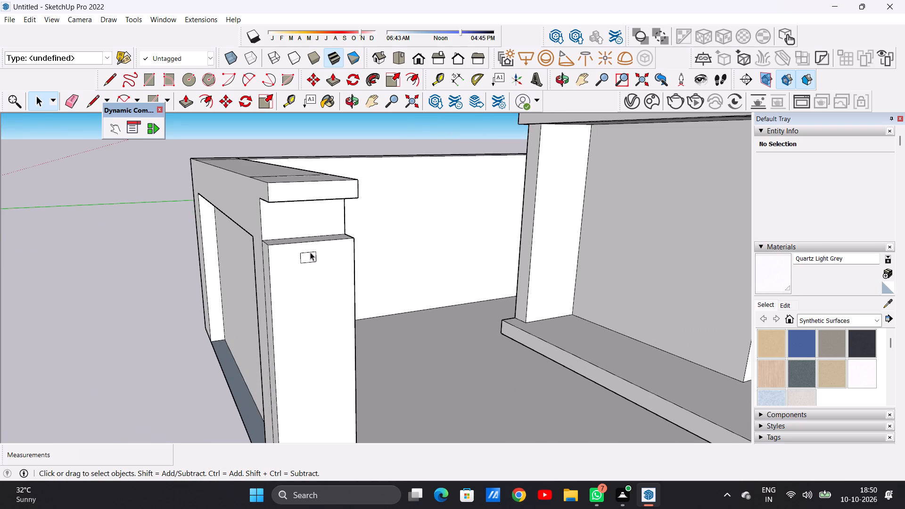
double_click(310, 252)
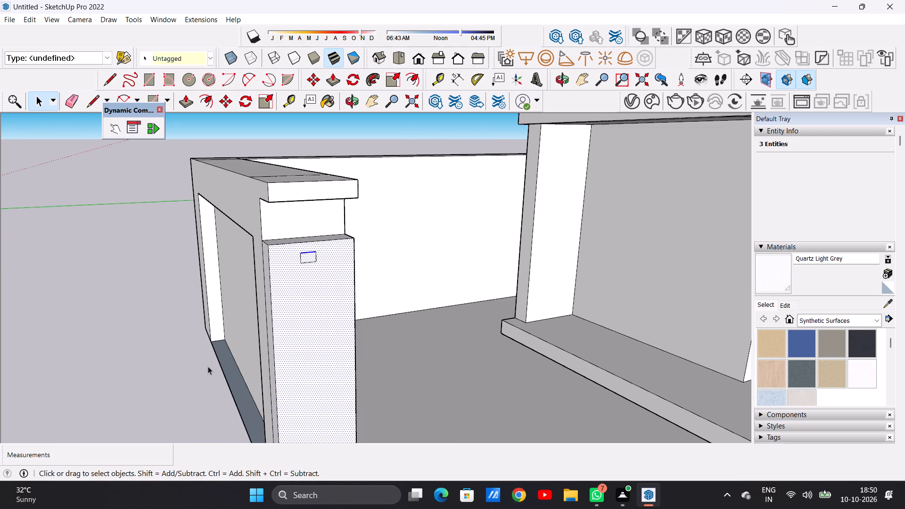
click(207, 382)
scroll(297, 256, up, 5)
double_click(315, 257)
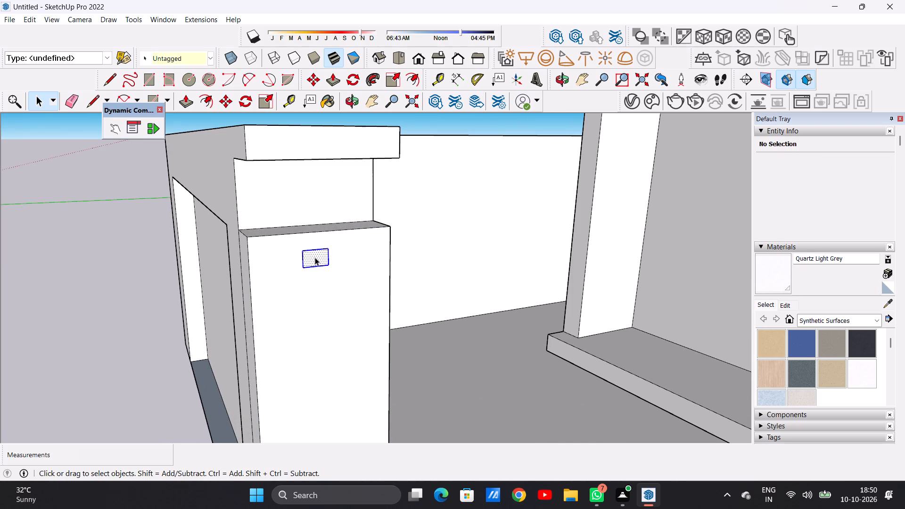
key(m)
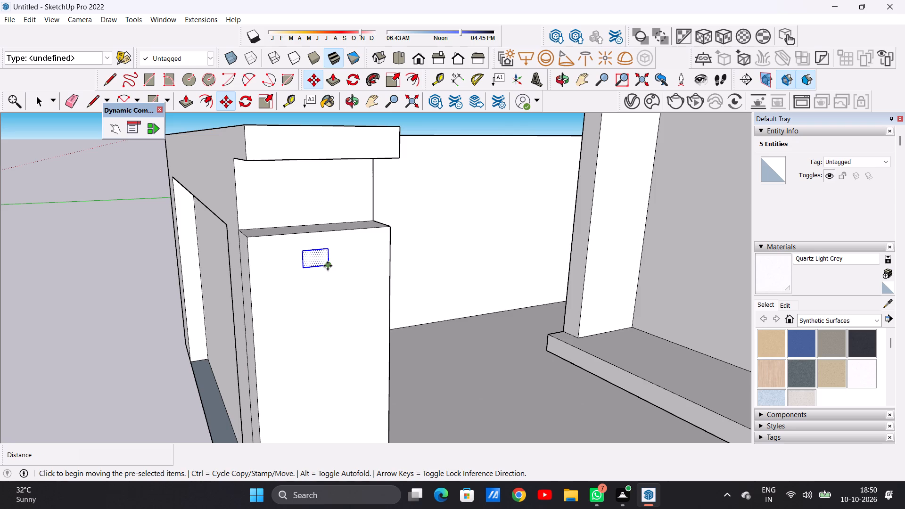
click(328, 266)
scroll(325, 286, down, 5)
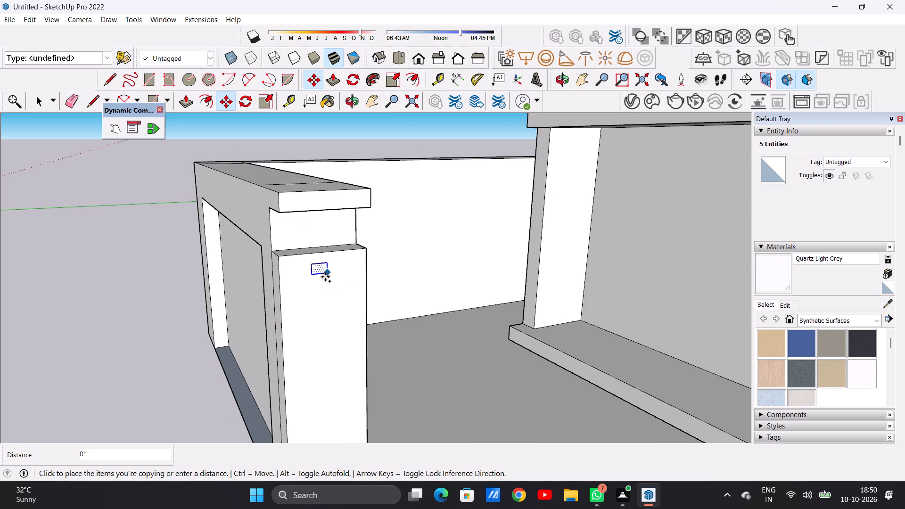
scroll(325, 276, down, 8)
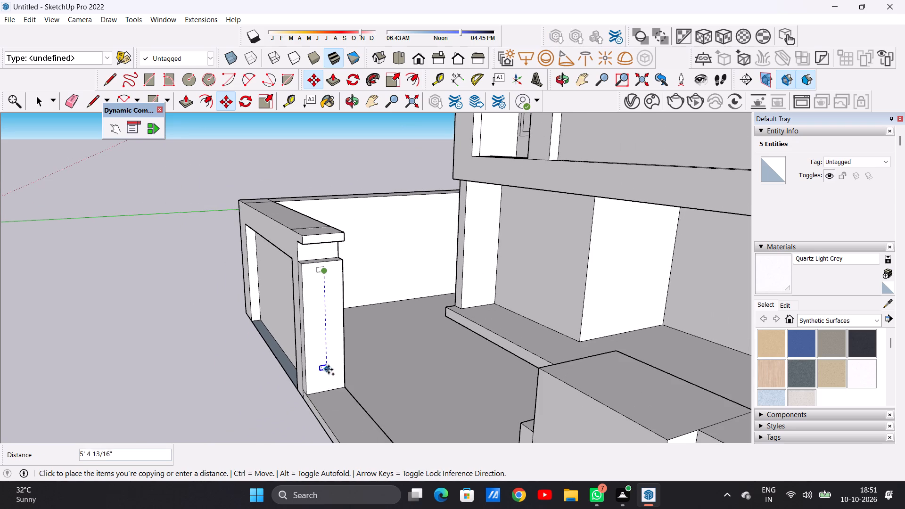
click(328, 382)
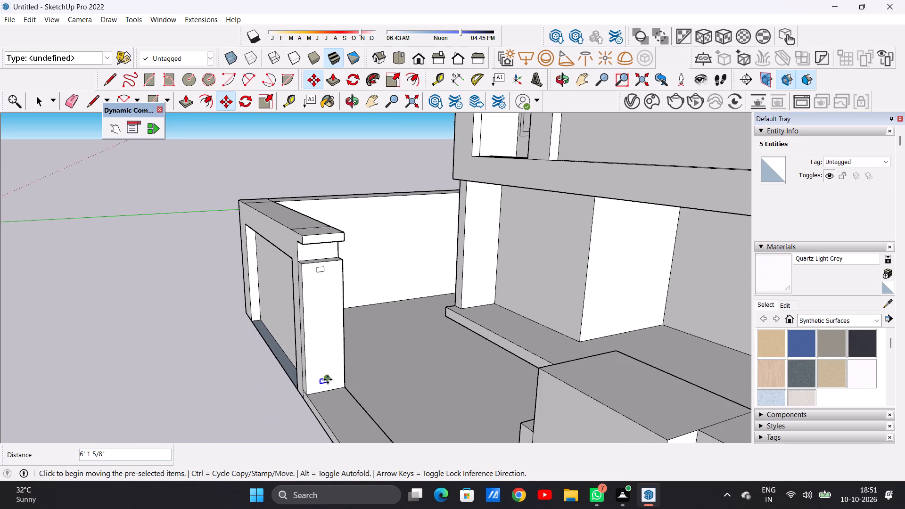
Copy the rectangle about 5' 6 13/16" up, 4' 11 3/16" down and 4' 3 9/16" up, stacking copies inward from both ends.
click(328, 379)
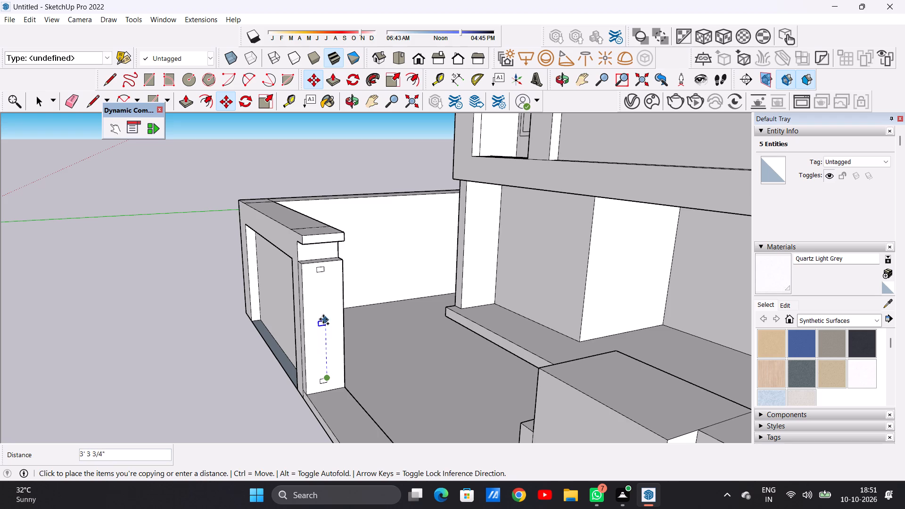
click(321, 278)
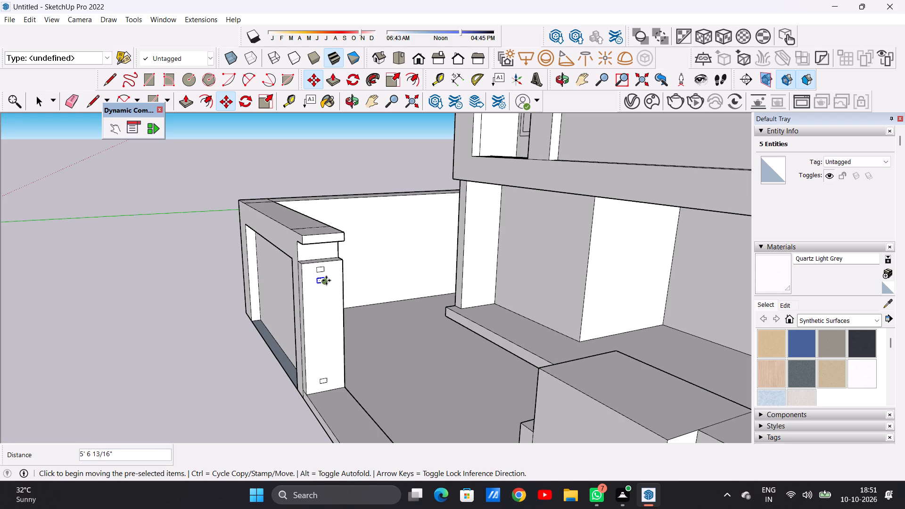
click(326, 280)
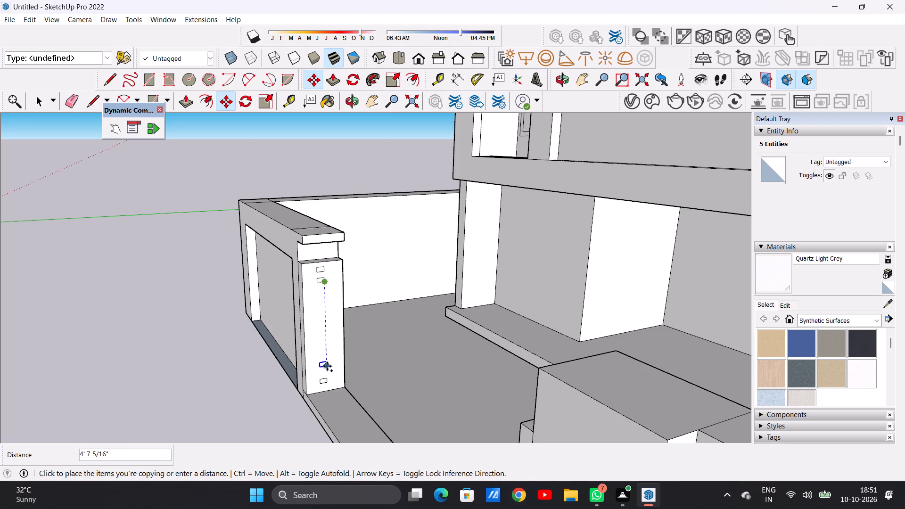
click(326, 371)
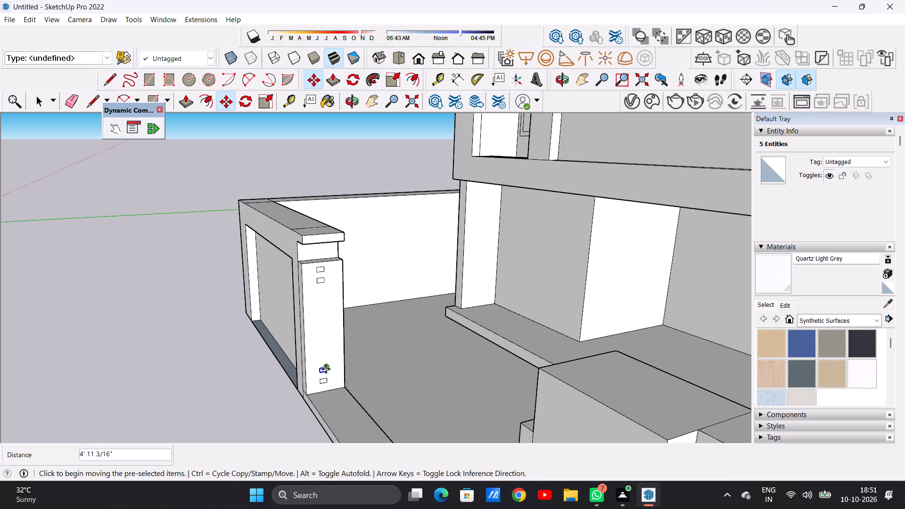
click(326, 369)
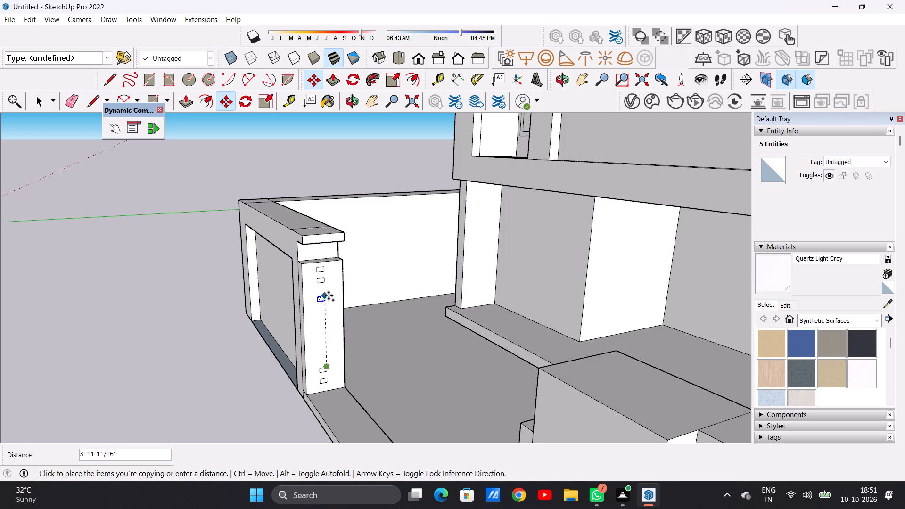
click(329, 289)
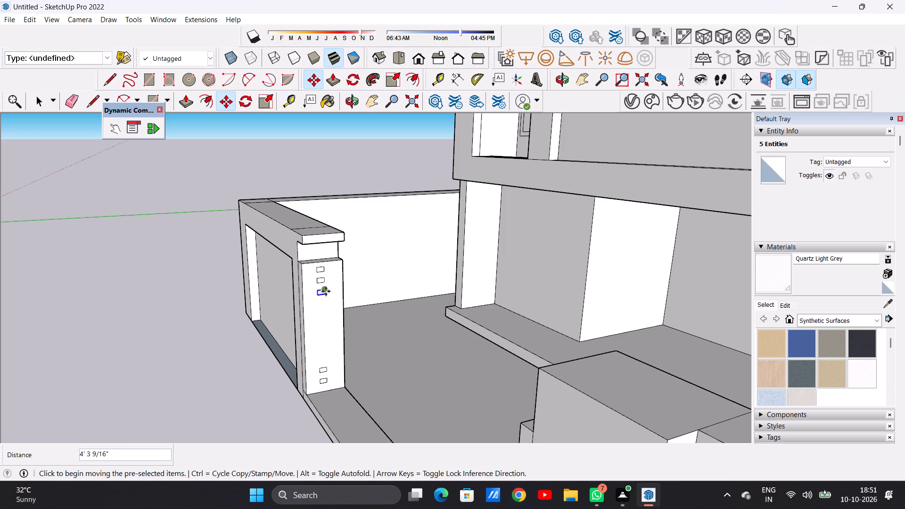
Add one rectangle copy just above the lower group, and another about 2' 11 13/16" up, just below the upper group.
click(326, 291)
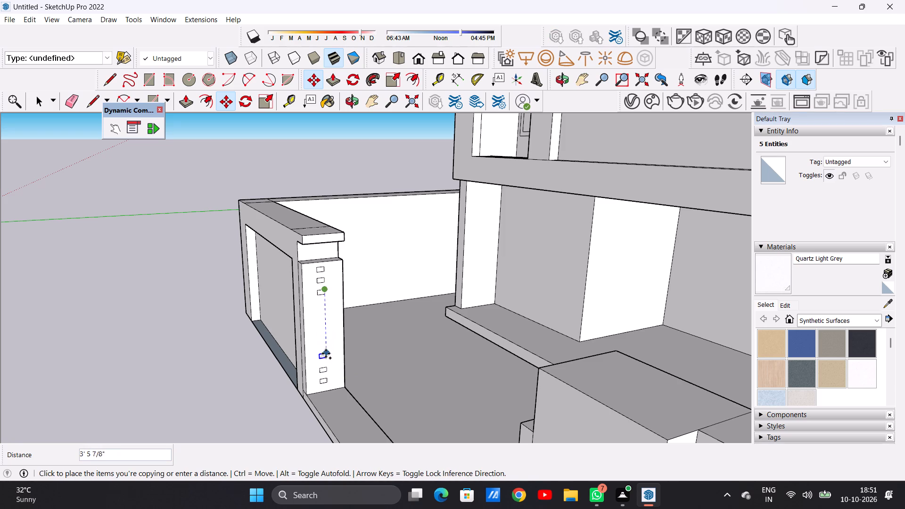
click(326, 356)
click(326, 356)
click(320, 303)
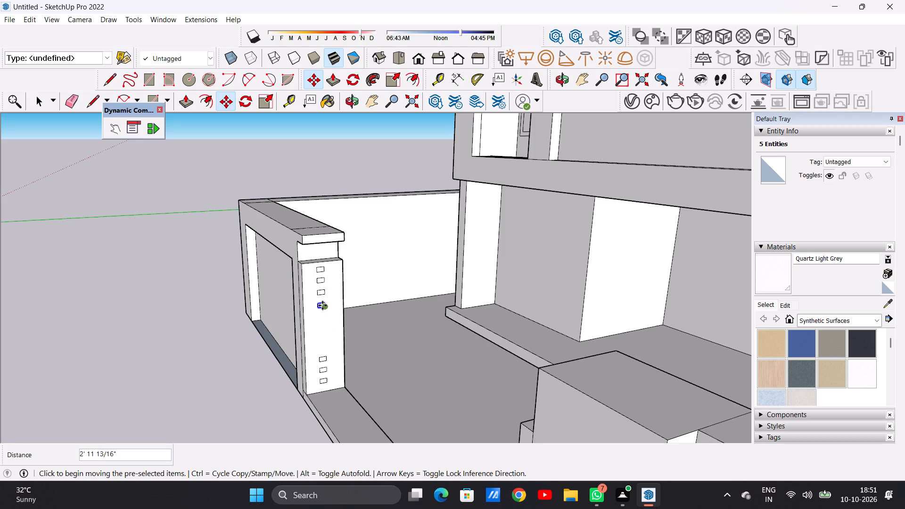
click(326, 304)
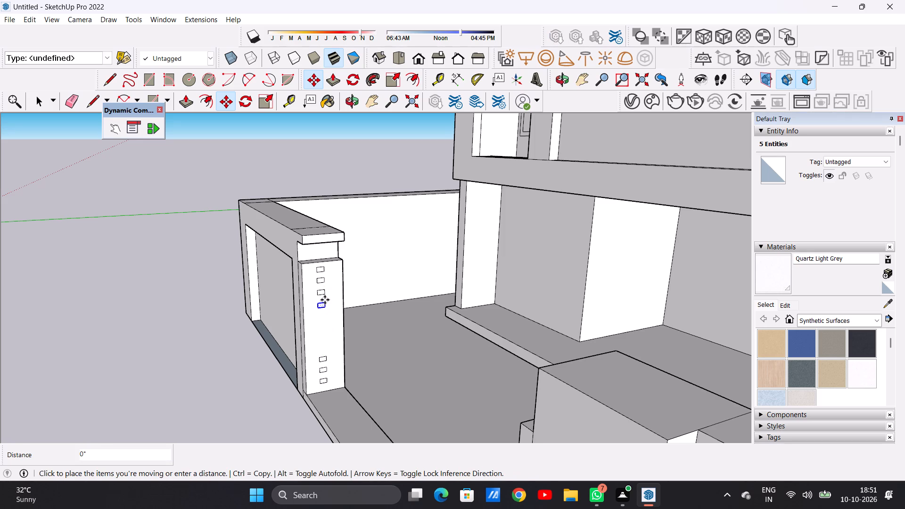
key(space)
Copy the rectangle about 2' 4 15/16" down above the lower group, and that copy about 1' 9 13/16" up below the upper group.
scroll(321, 322, up, 6)
scroll(324, 311, down, 1)
scroll(324, 311, up, 2)
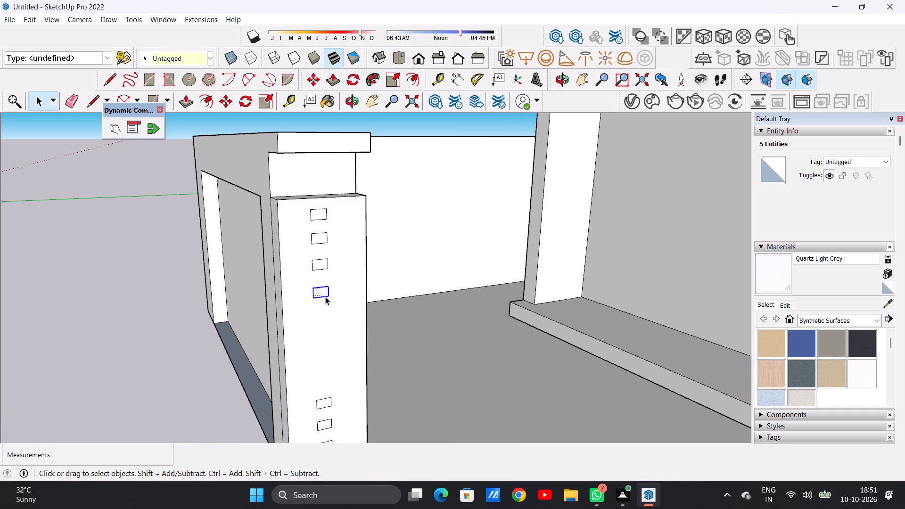
key(m)
click(327, 296)
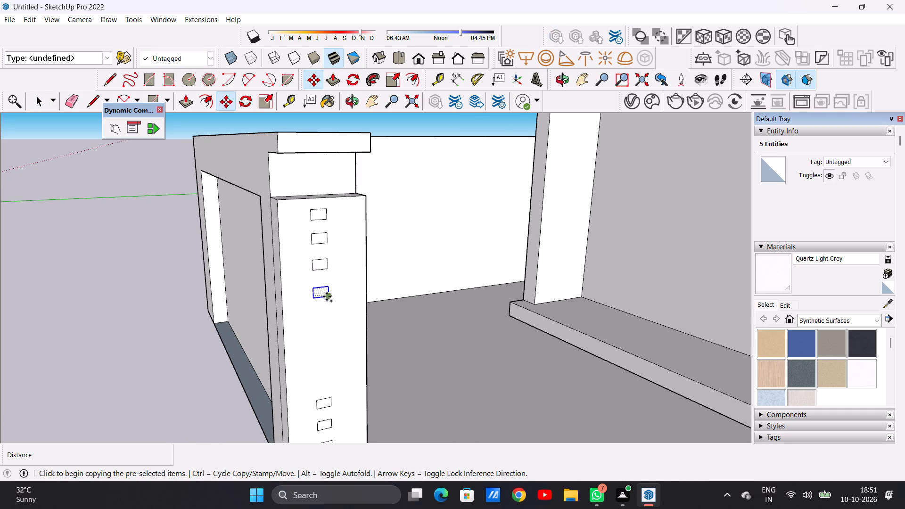
click(330, 386)
click(330, 386)
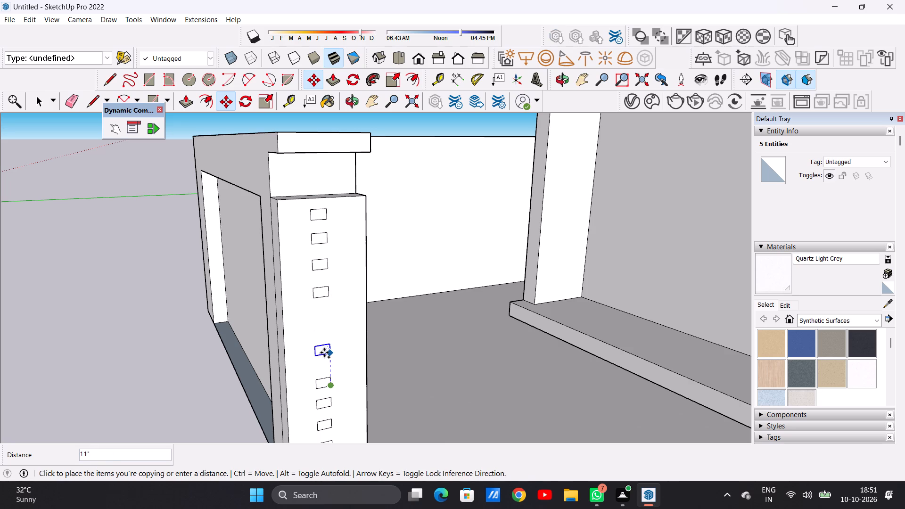
click(328, 319)
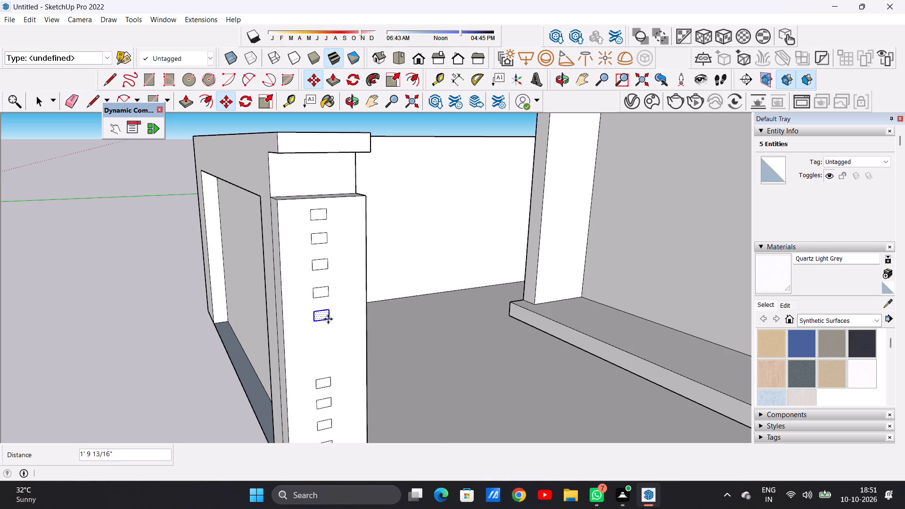
Fill the remaining middle gap with two rectangle copies, one about 1' 2" down and one about 7 9/16" back up, completing the column.
click(328, 319)
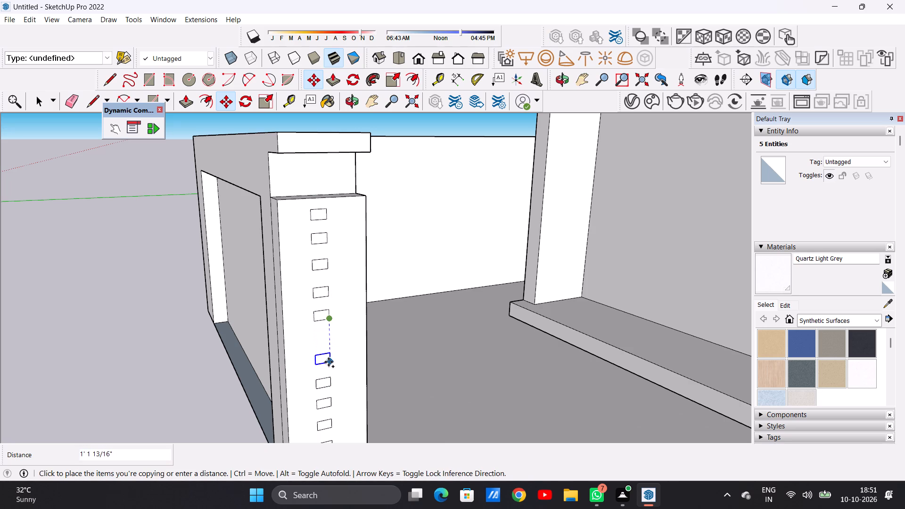
click(329, 364)
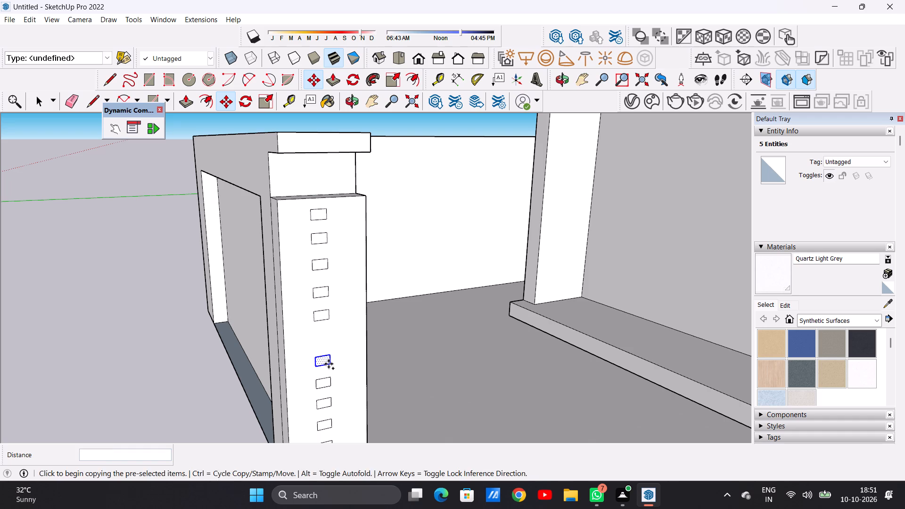
click(329, 364)
click(326, 341)
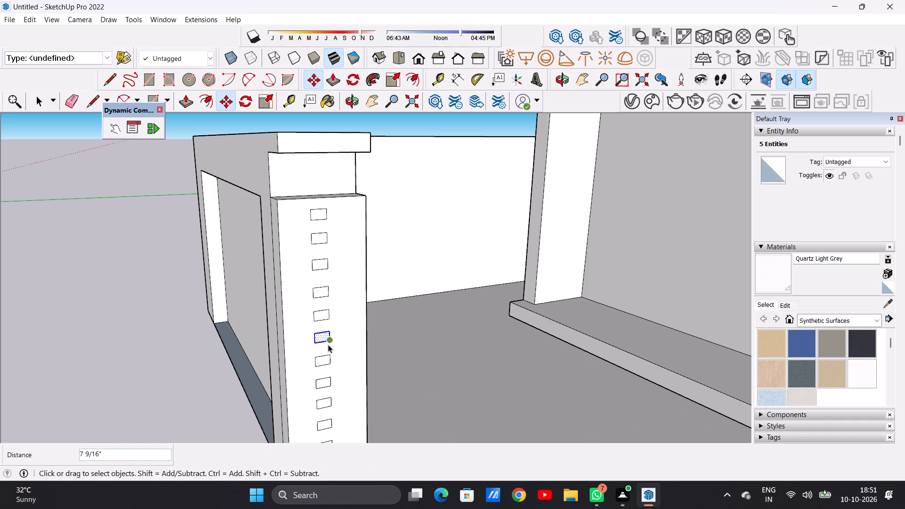
key(space)
click(190, 340)
scroll(284, 299, down, 8)
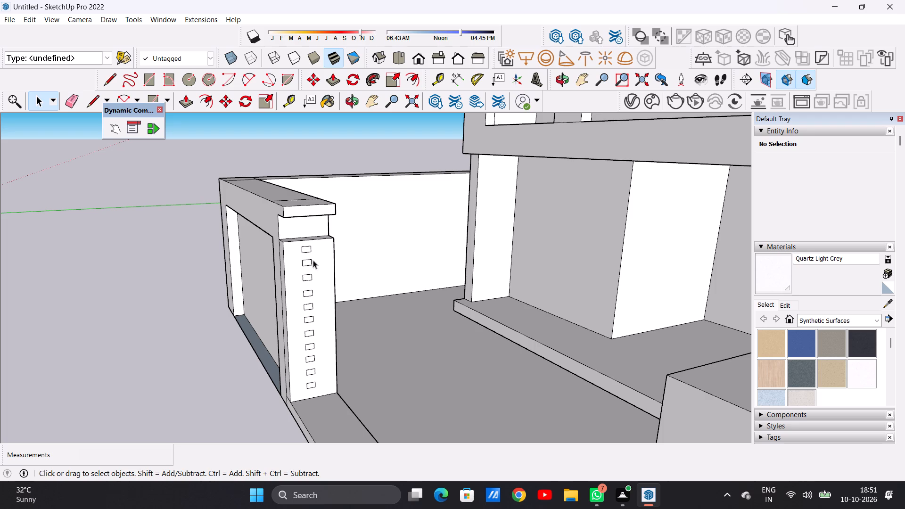
scroll(339, 253, down, 4)
middle_drag(317, 276, 333, 287)
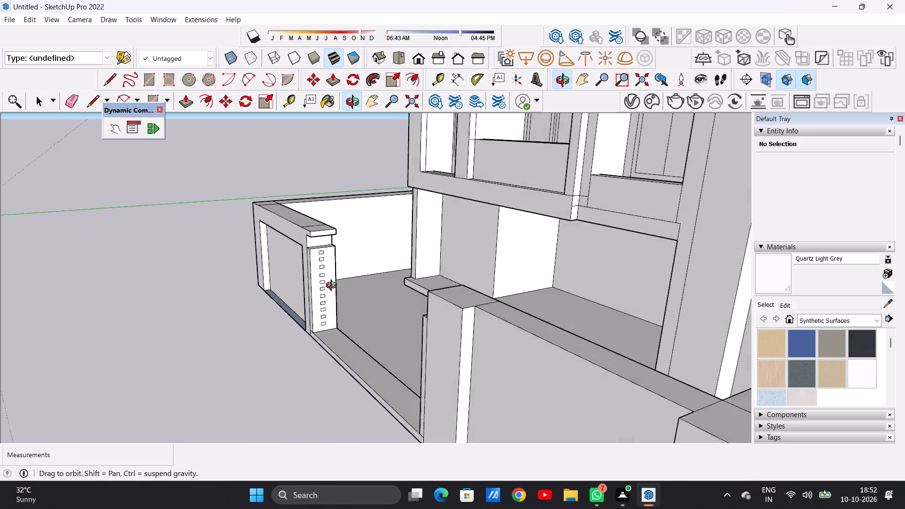
Push/Pull the topmost small rectangle on the gate-side pillar about 16' 6 3/16" across the opening to the opposite pillar.
middle_drag(333, 287, 370, 297)
key(p)
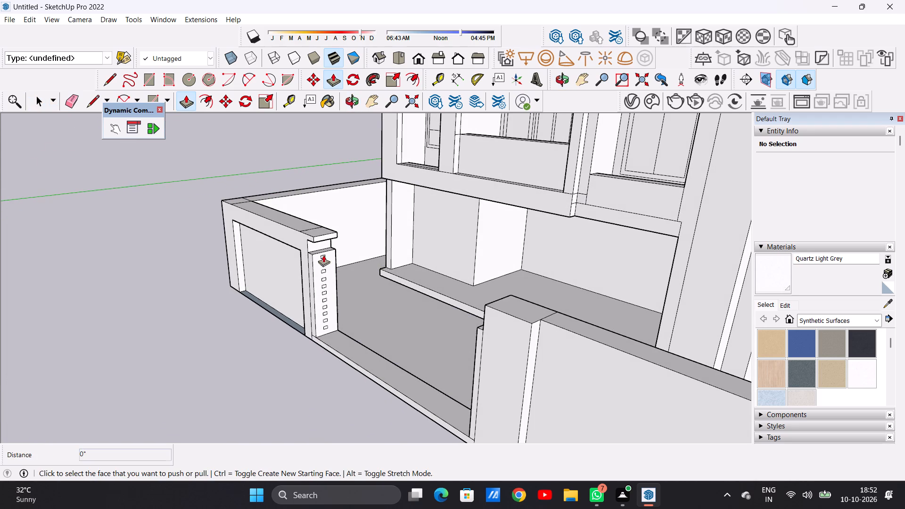
scroll(322, 254, up, 16)
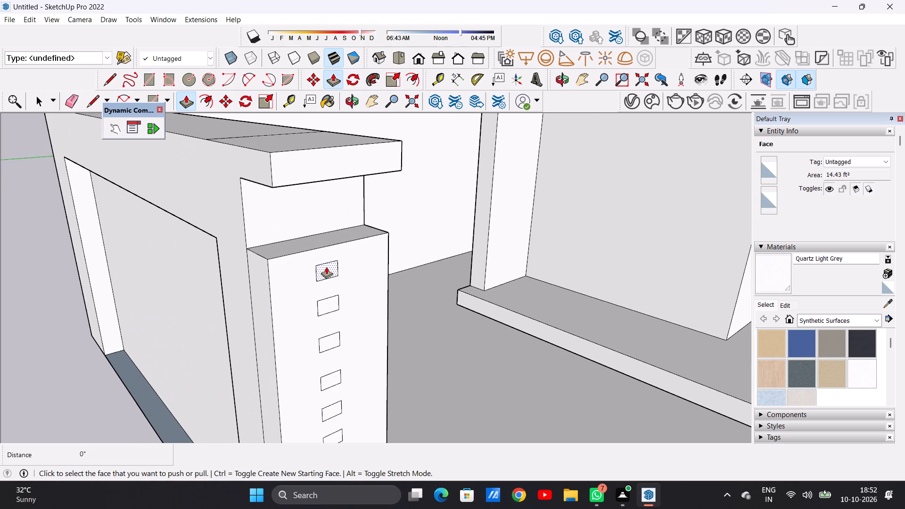
click(326, 267)
scroll(361, 269, down, 14)
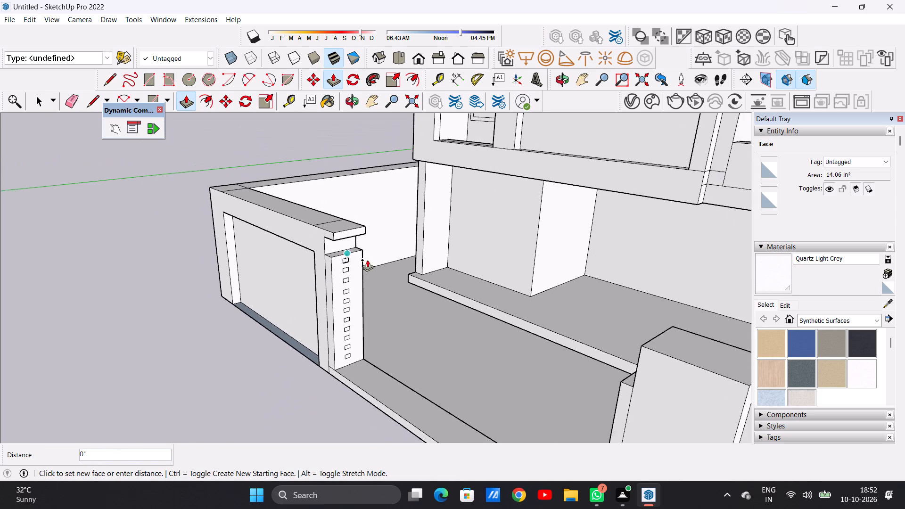
scroll(367, 260, down, 1)
middle_drag(444, 290, 535, 268)
scroll(462, 271, down, 7)
scroll(521, 276, up, 2)
scroll(521, 276, down, 1)
scroll(521, 276, up, 1)
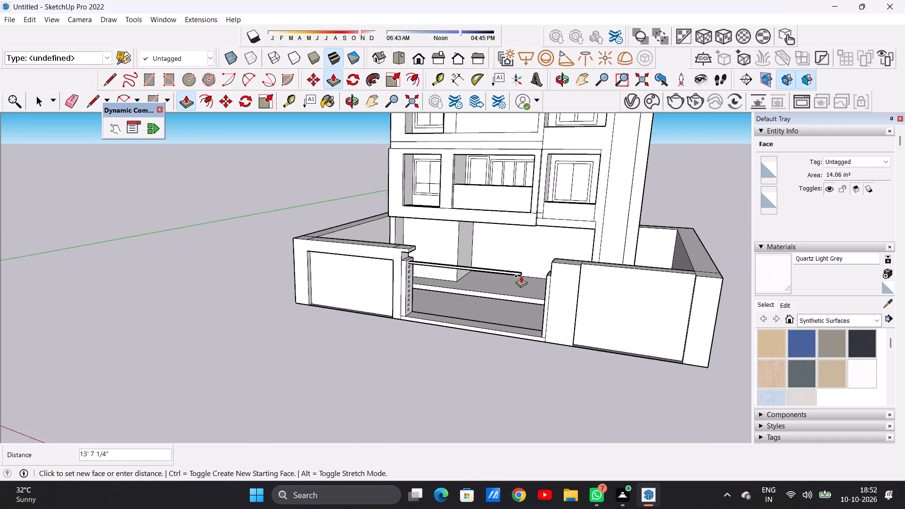
scroll(521, 276, up, 4)
scroll(532, 280, down, 1)
scroll(532, 280, up, 7)
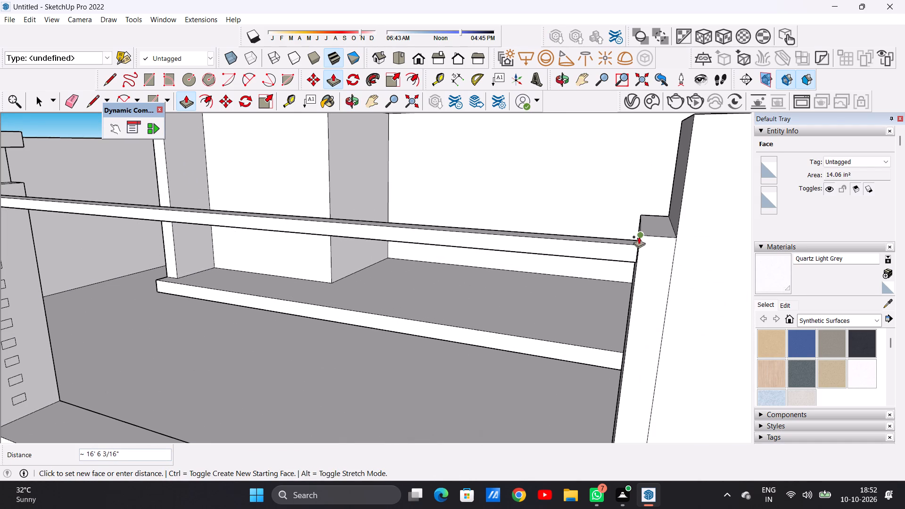
click(639, 236)
Push/Pull the second and third rectangles from the top about 16' 6 3/16" each, forming bars to the opposite pillar.
scroll(506, 269, down, 11)
scroll(416, 274, up, 7)
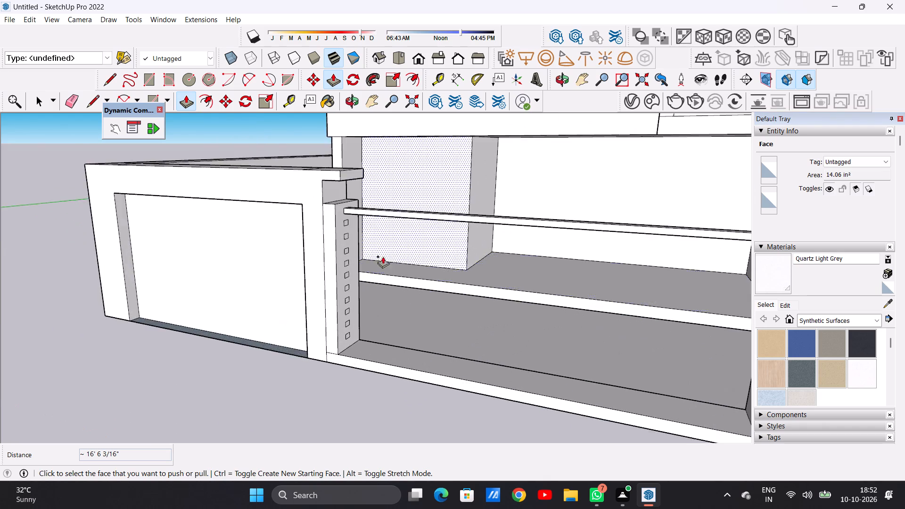
scroll(383, 256, up, 20)
click(345, 197)
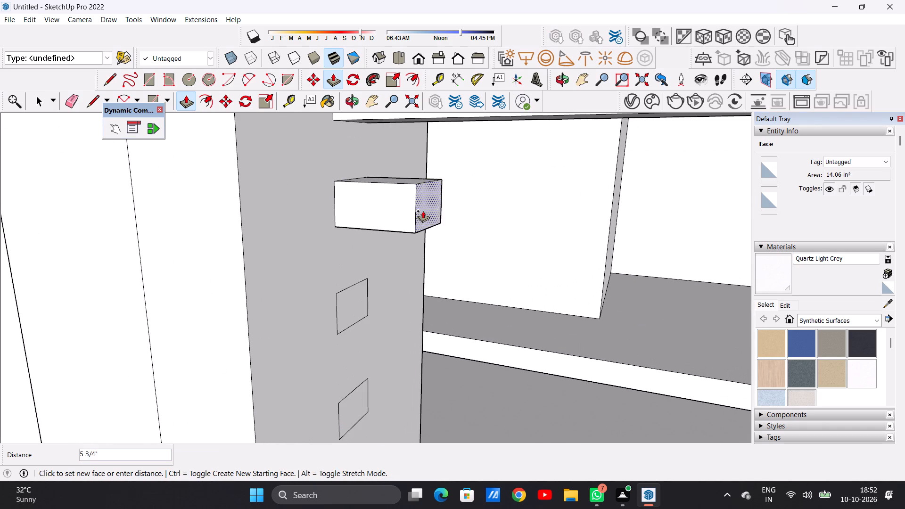
scroll(377, 214, down, 13)
scroll(458, 238, down, 11)
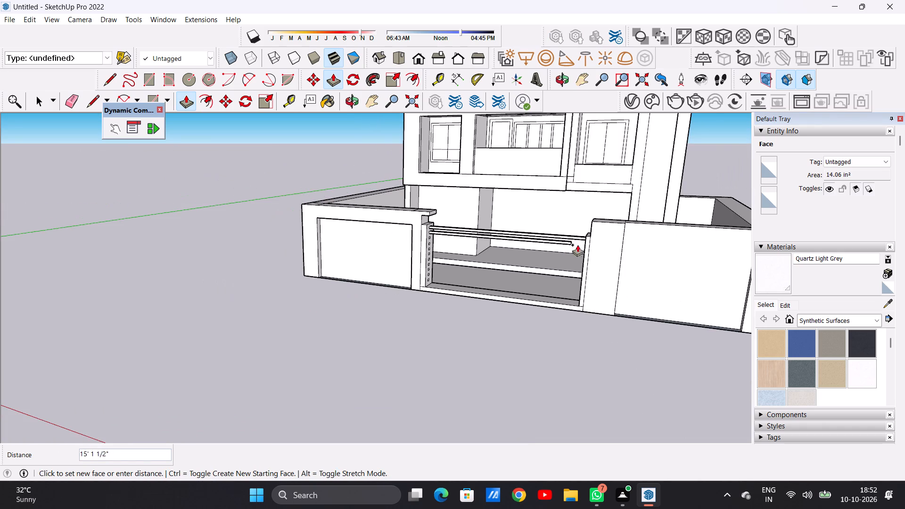
scroll(582, 245, up, 11)
click(590, 218)
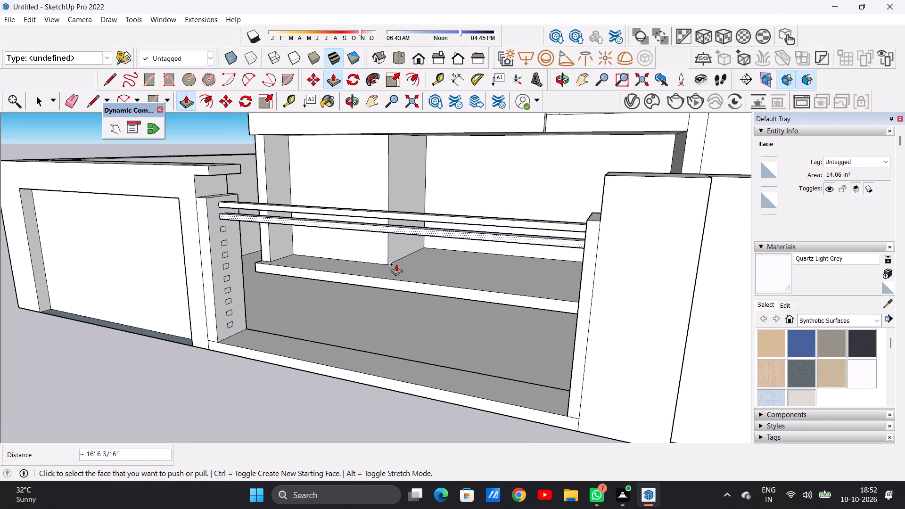
scroll(239, 242, up, 19)
click(202, 215)
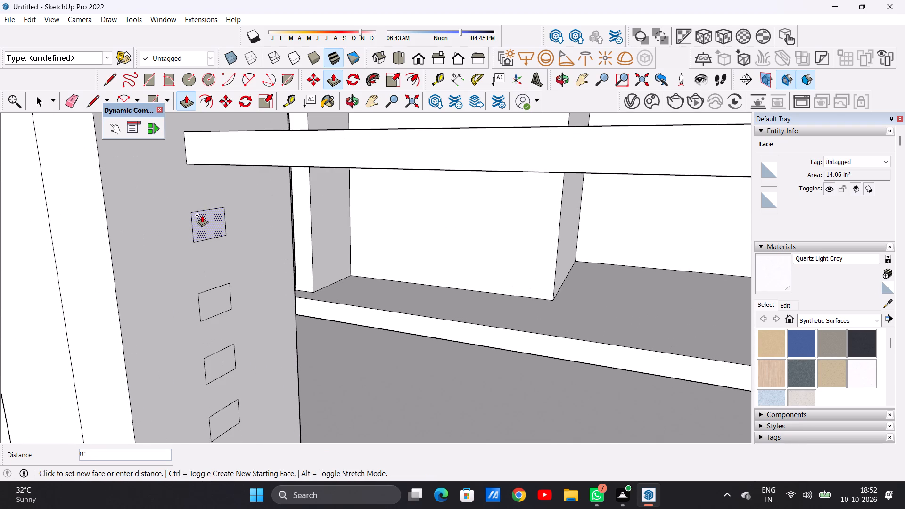
scroll(311, 251, down, 17)
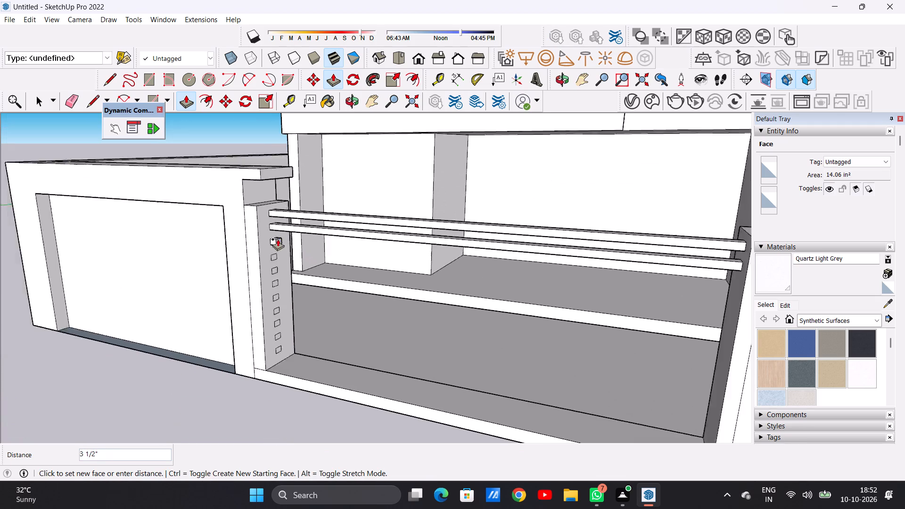
scroll(278, 239, down, 5)
scroll(551, 254, up, 5)
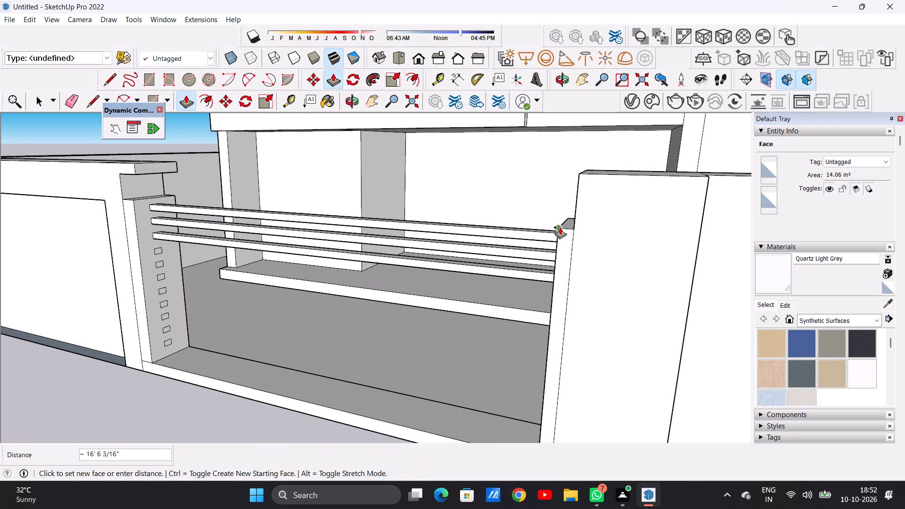
click(560, 227)
Push/Pull the fourth rectangle from the top about 16' 6 3/16" to the opposite gate pillar.
scroll(138, 276, up, 11)
scroll(176, 239, down, 1)
scroll(176, 239, up, 7)
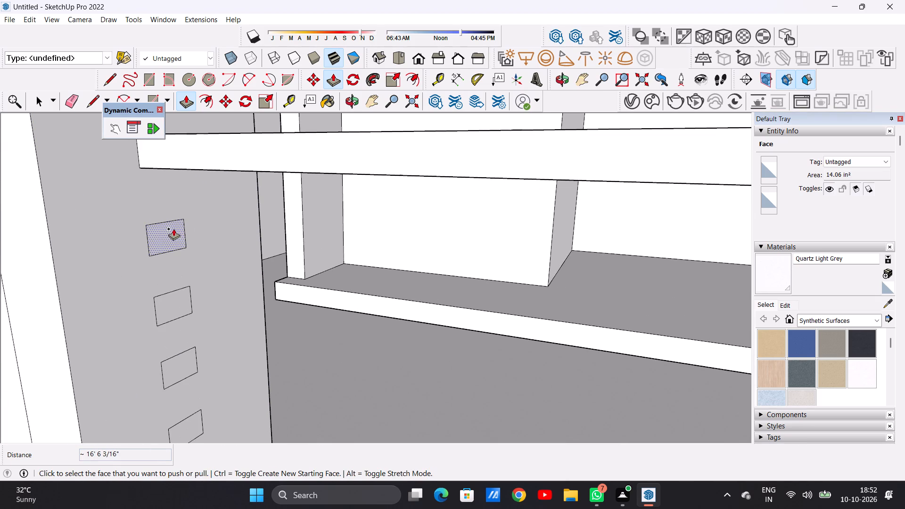
click(165, 233)
scroll(275, 281, down, 8)
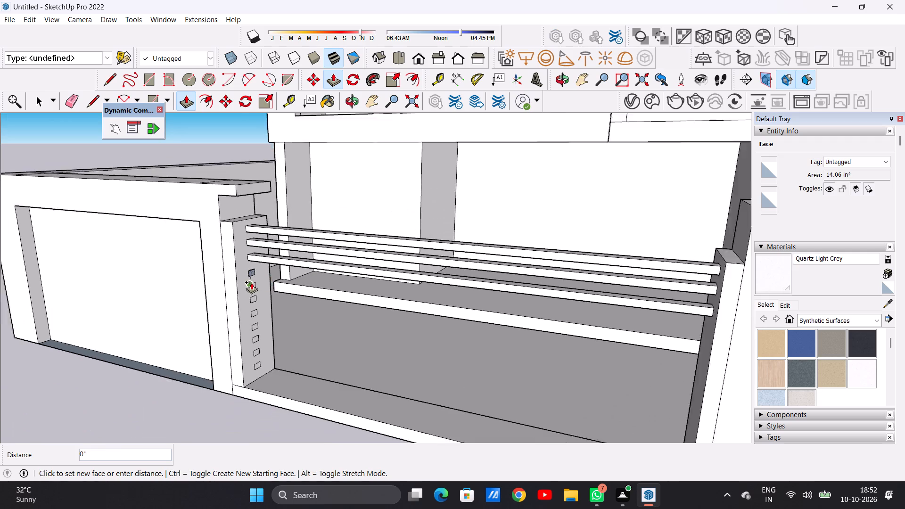
scroll(251, 282, down, 9)
scroll(404, 290, up, 6)
scroll(404, 290, down, 1)
scroll(404, 290, up, 1)
scroll(404, 290, down, 1)
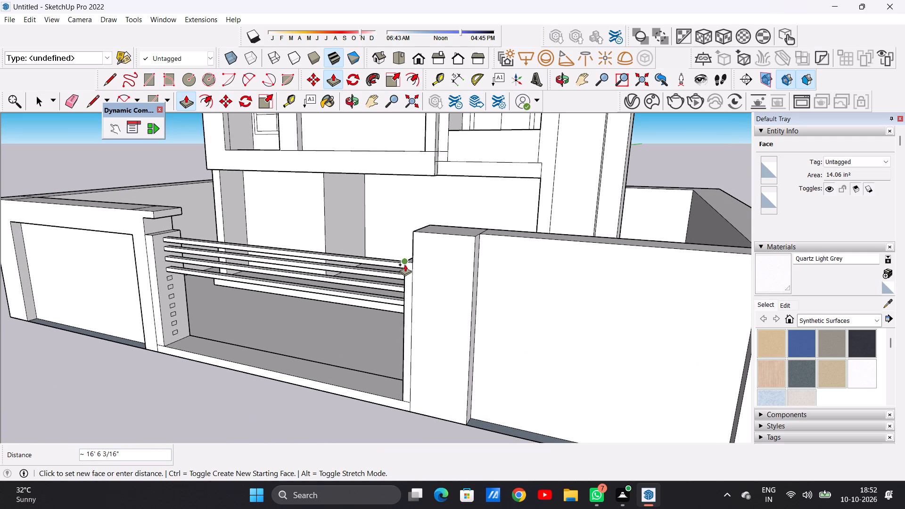
click(405, 264)
Push/Pull the fifth and sixth rectangles from the top about 16' 6 3/16" each, extending them across the gate opening.
scroll(174, 285, up, 16)
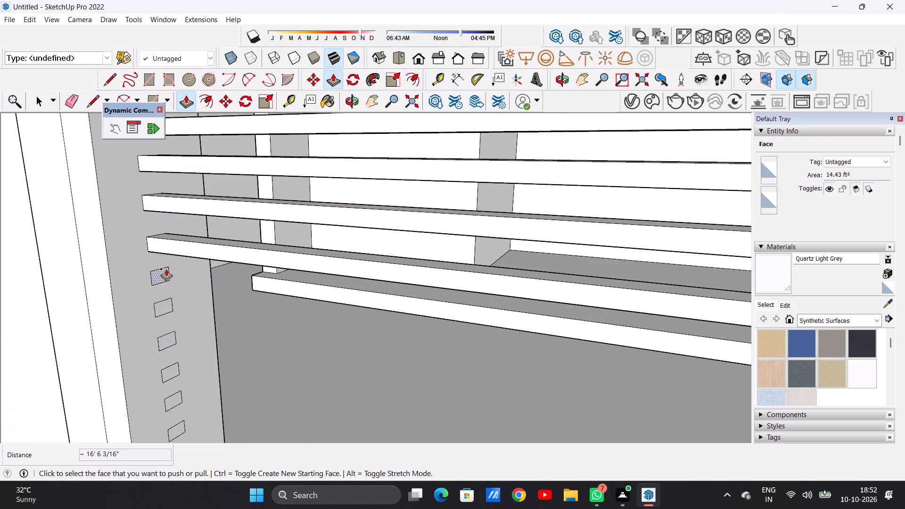
scroll(166, 269, up, 2)
scroll(161, 274, down, 1)
click(157, 278)
scroll(252, 315, down, 13)
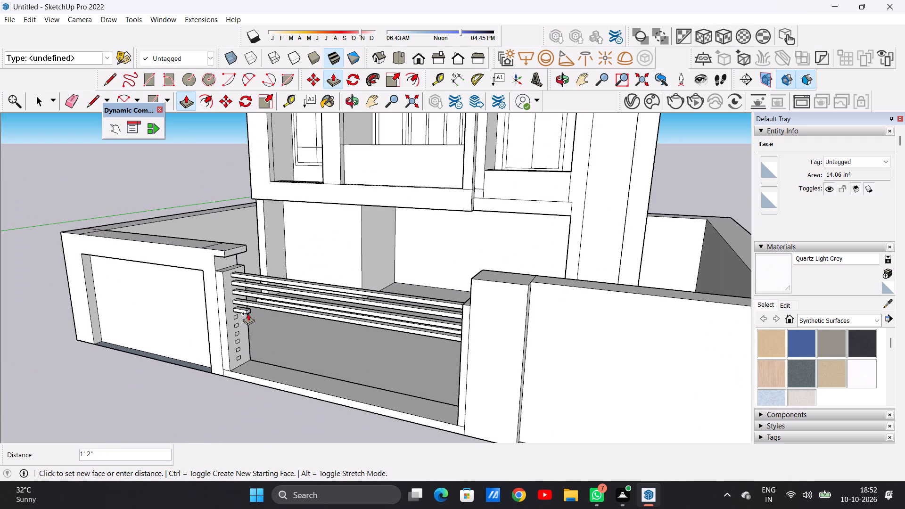
click(462, 305)
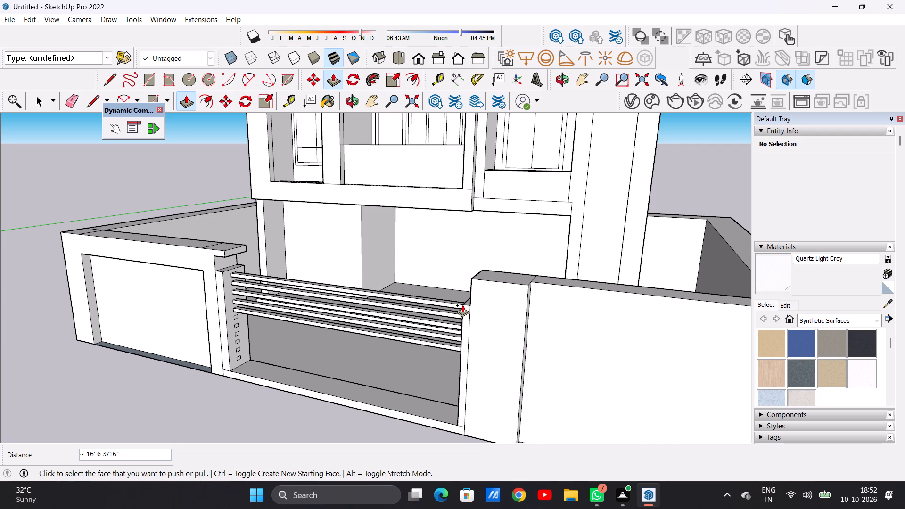
scroll(238, 325, up, 16)
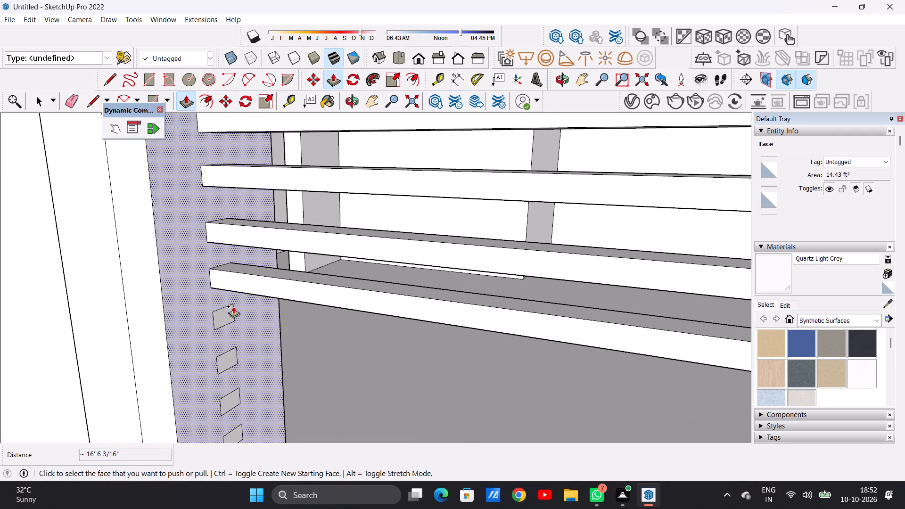
click(223, 314)
scroll(316, 335, down, 14)
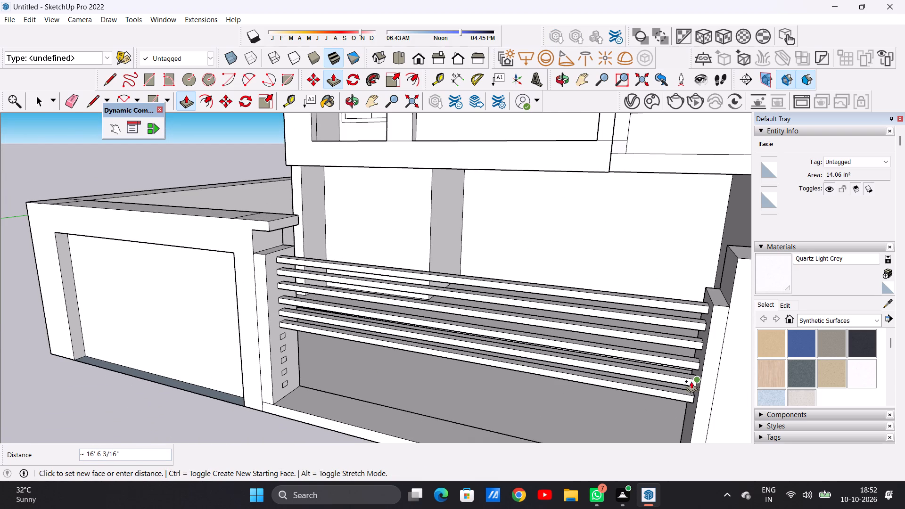
click(709, 308)
Push/Pull the seventh rectangle from the top about 16' 6 3/16" across to the opposite gate pillar.
scroll(287, 328, up, 10)
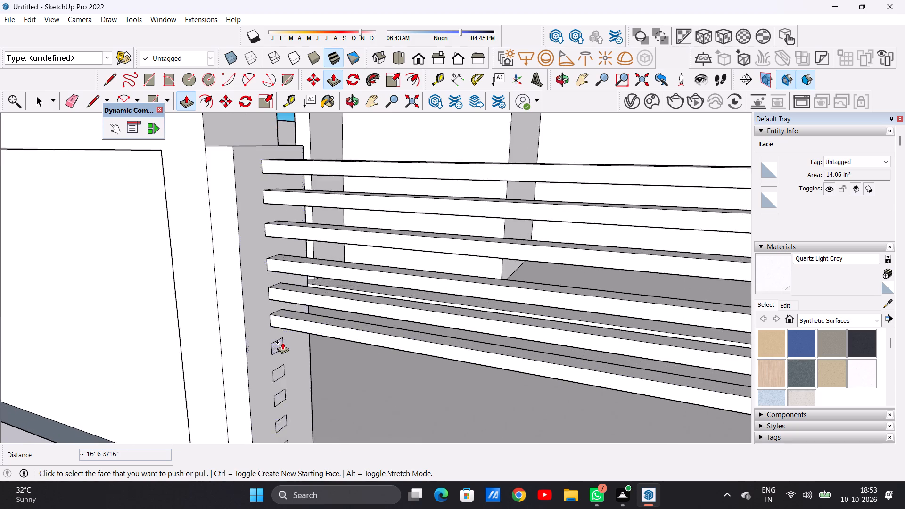
scroll(282, 342, up, 5)
click(272, 348)
scroll(313, 380, down, 6)
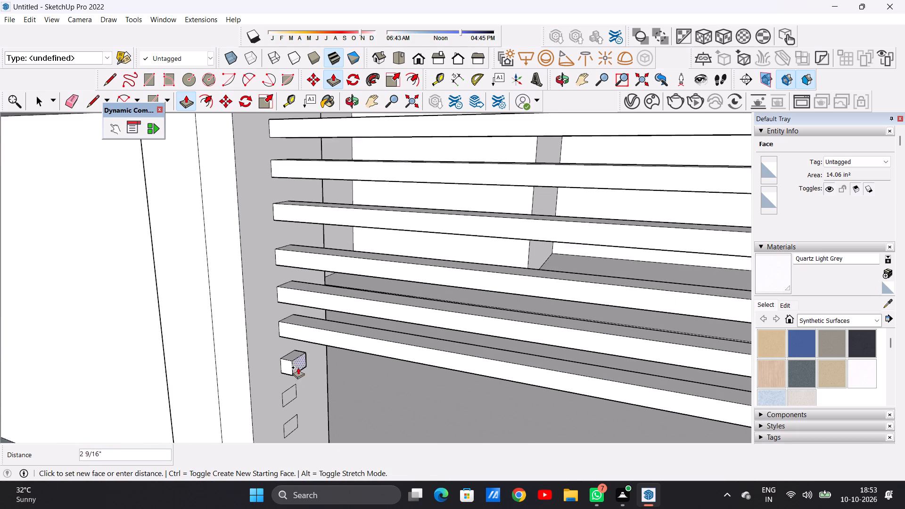
scroll(298, 367, down, 15)
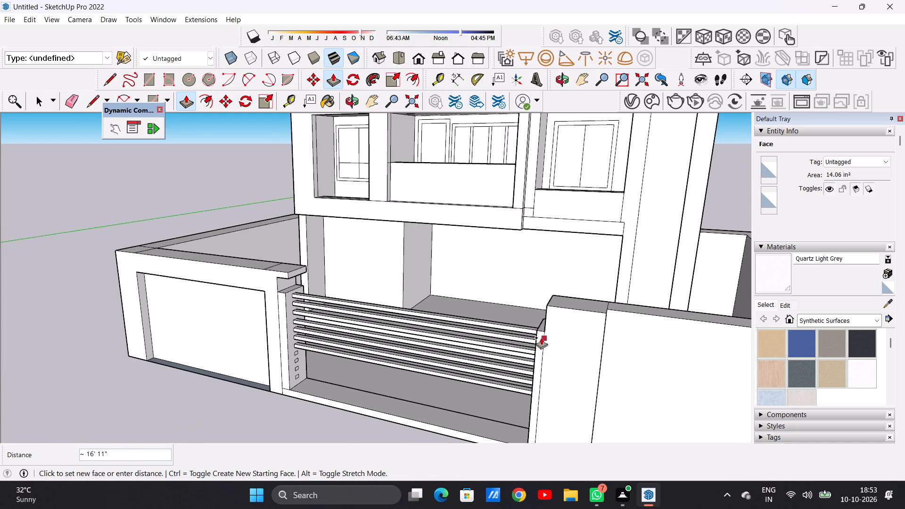
click(536, 332)
Push/Pull the eighth rectangle from the top about 16' 6 3/16" across to the opposite gate pillar.
scroll(297, 367, up, 8)
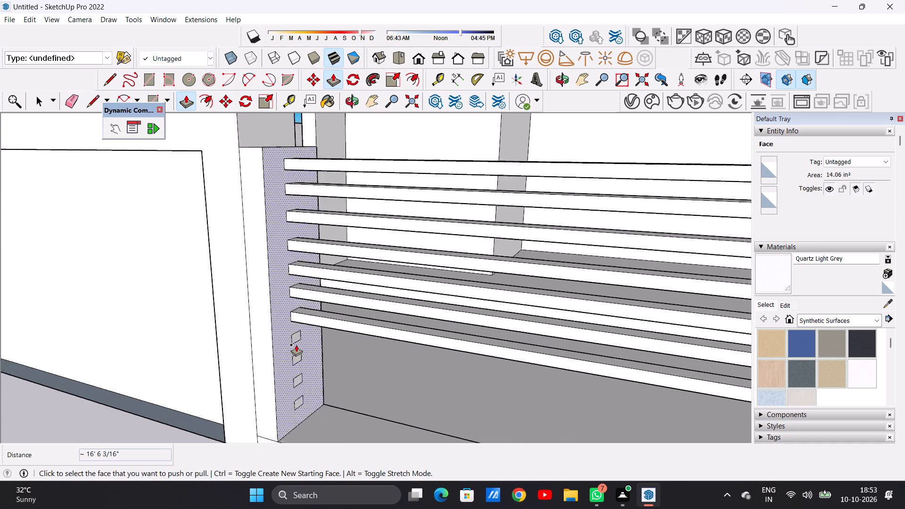
scroll(296, 345, up, 6)
scroll(294, 332, down, 1)
scroll(294, 329, up, 1)
scroll(294, 329, down, 1)
scroll(294, 329, up, 2)
click(298, 332)
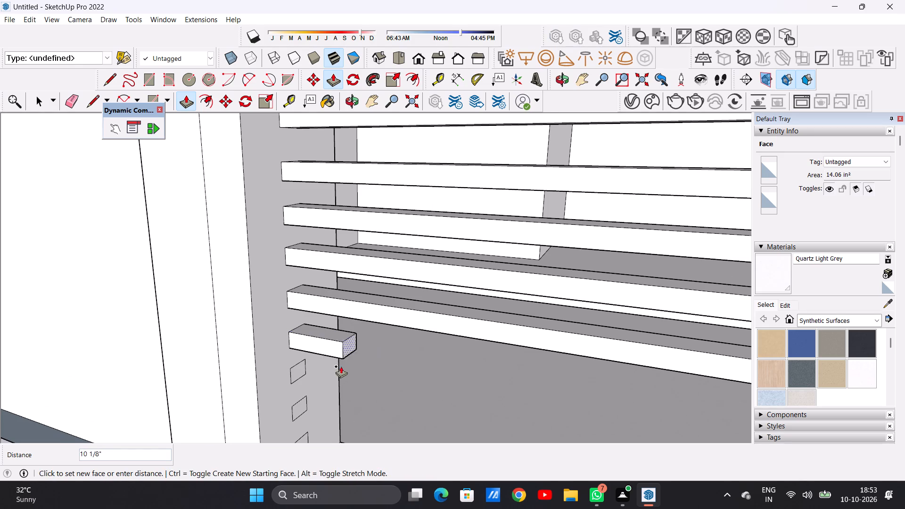
scroll(341, 366, down, 19)
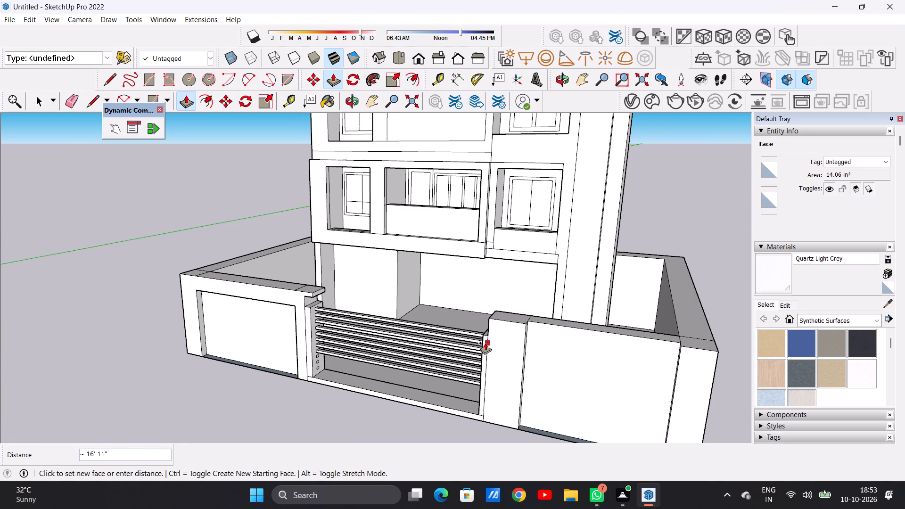
click(482, 338)
Push/Pull the ninth rectangle from the top about 16' 6 3/16" across to the opposite gate pillar.
scroll(329, 349, up, 5)
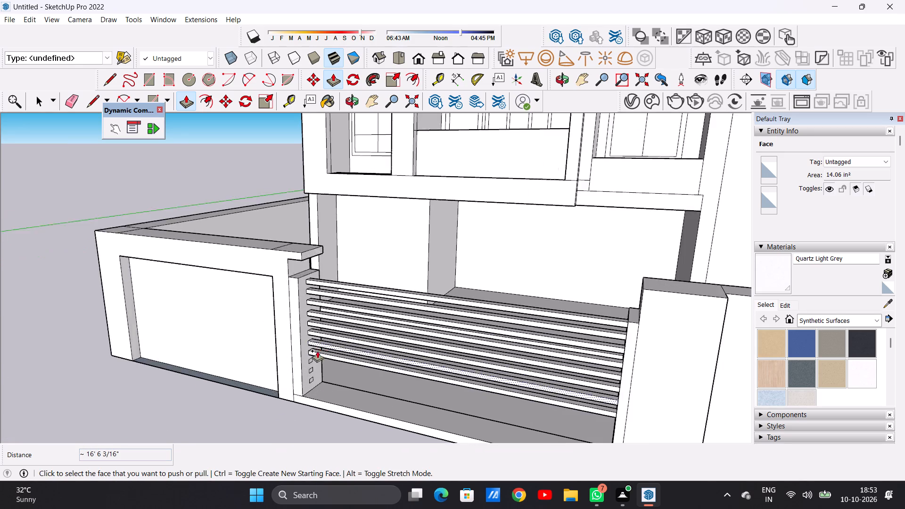
scroll(317, 351, up, 18)
click(315, 363)
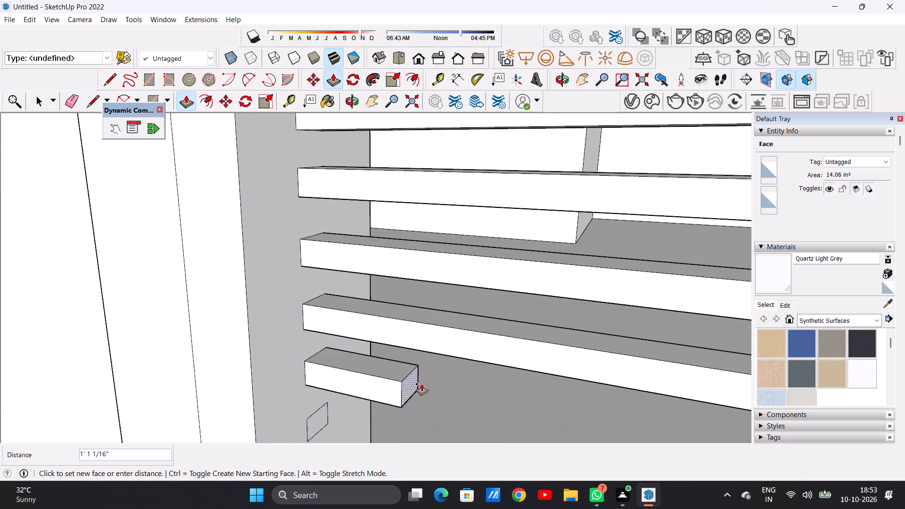
scroll(318, 388, down, 20)
scroll(318, 388, down, 1)
scroll(430, 386, down, 9)
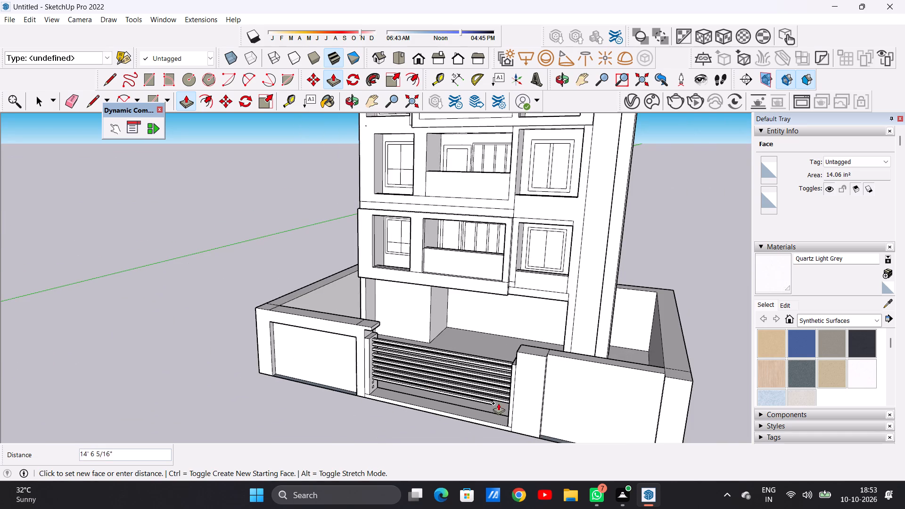
click(512, 367)
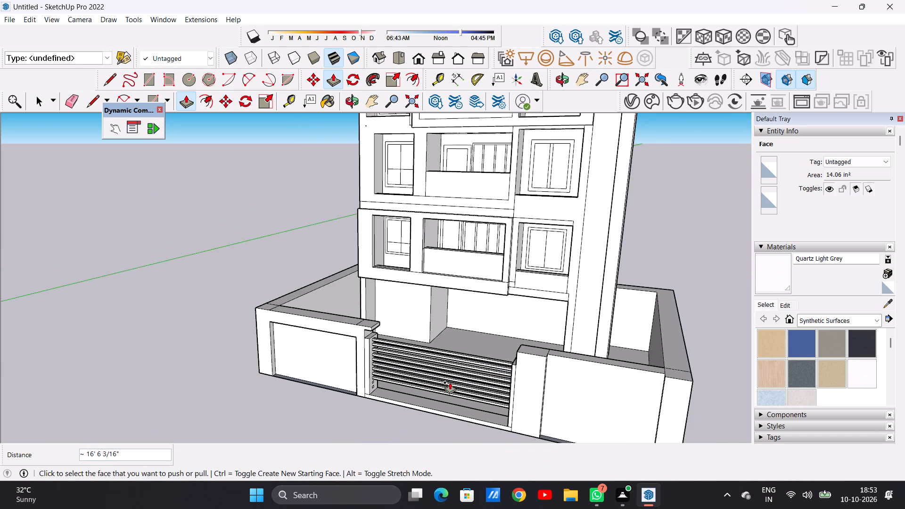
Push/Pull the tenth rectangle, second from the bottom, about 16' 11" to an endpoint on the opposite gate pillar.
scroll(380, 387, up, 14)
scroll(379, 370, up, 9)
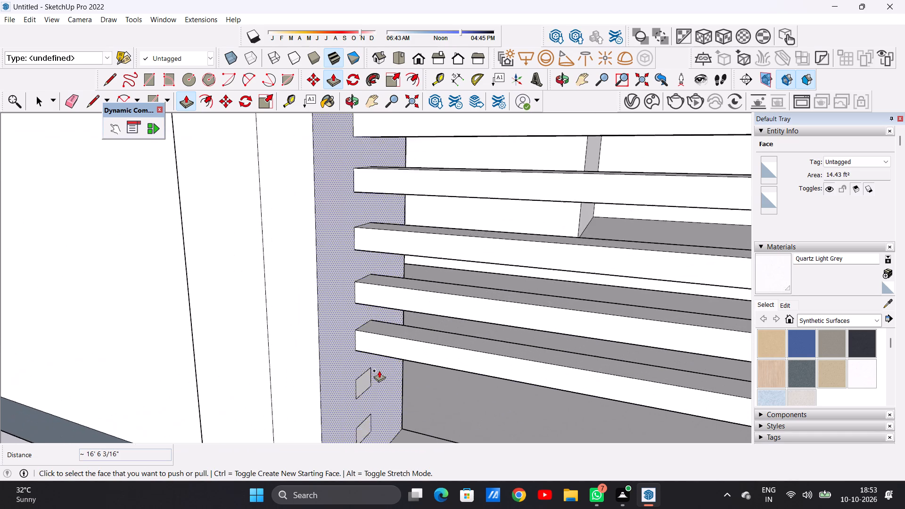
scroll(378, 371, up, 11)
click(337, 386)
scroll(405, 386, down, 7)
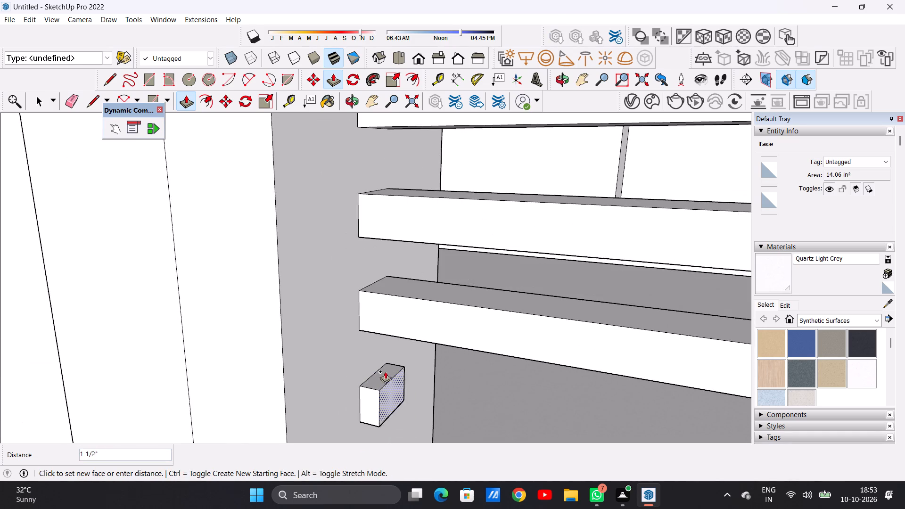
scroll(385, 371, down, 20)
scroll(385, 371, down, 1)
scroll(524, 403, down, 5)
scroll(433, 394, down, 7)
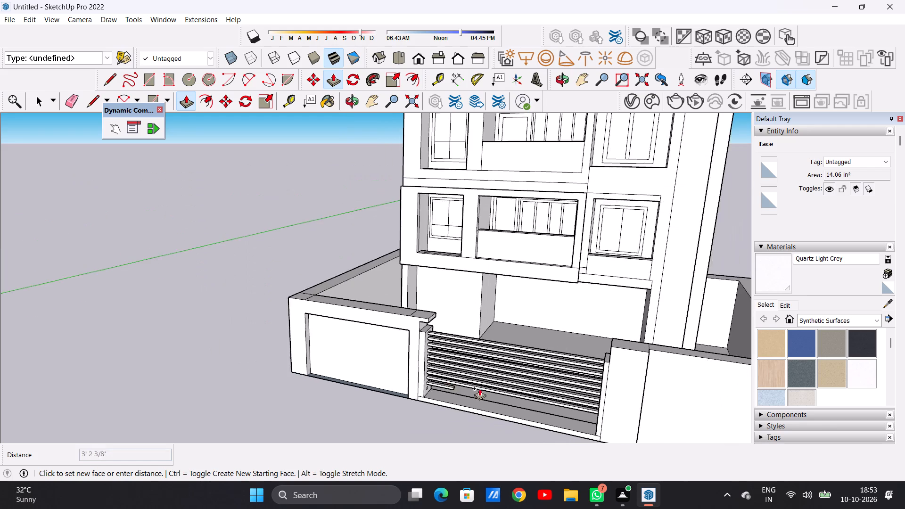
scroll(479, 388, down, 2)
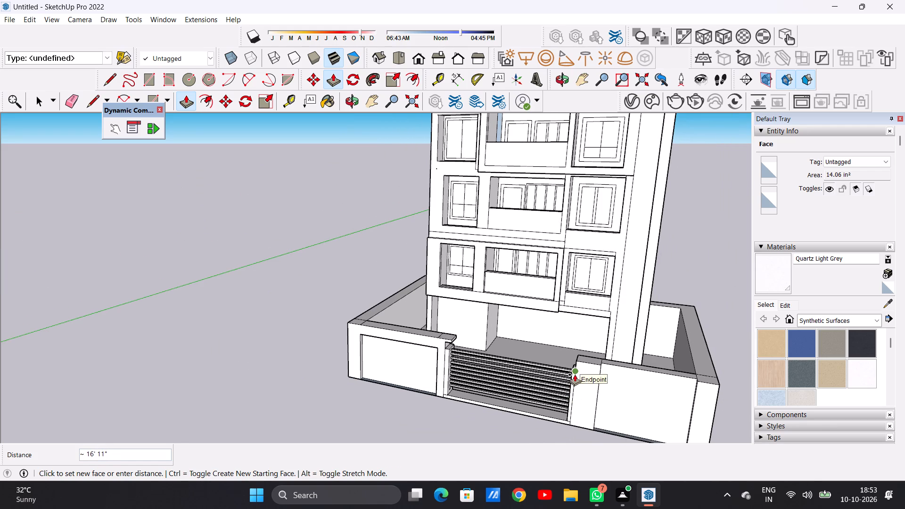
click(575, 374)
Push/Pull the eleventh, bottom gate-bar rectangle across to the opposite gate pillar.
scroll(477, 398, up, 20)
scroll(477, 398, up, 1)
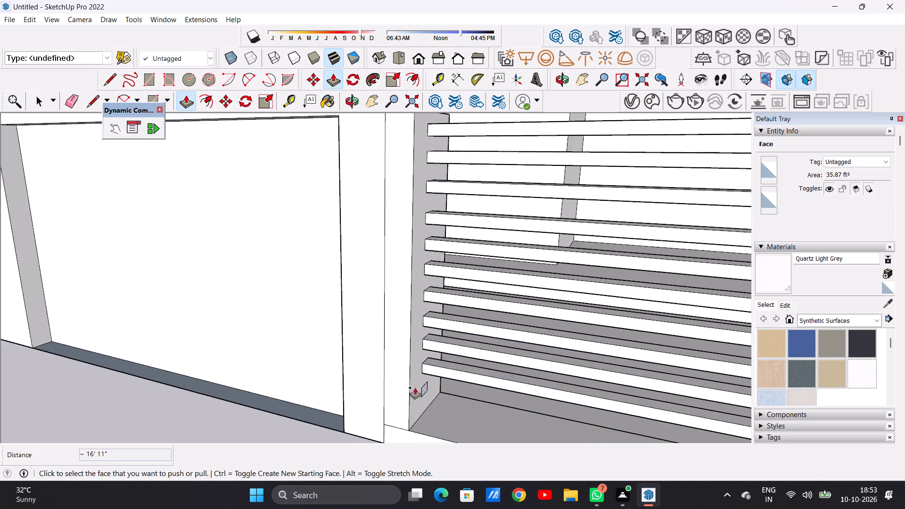
scroll(415, 387, up, 11)
click(432, 390)
scroll(470, 405, down, 5)
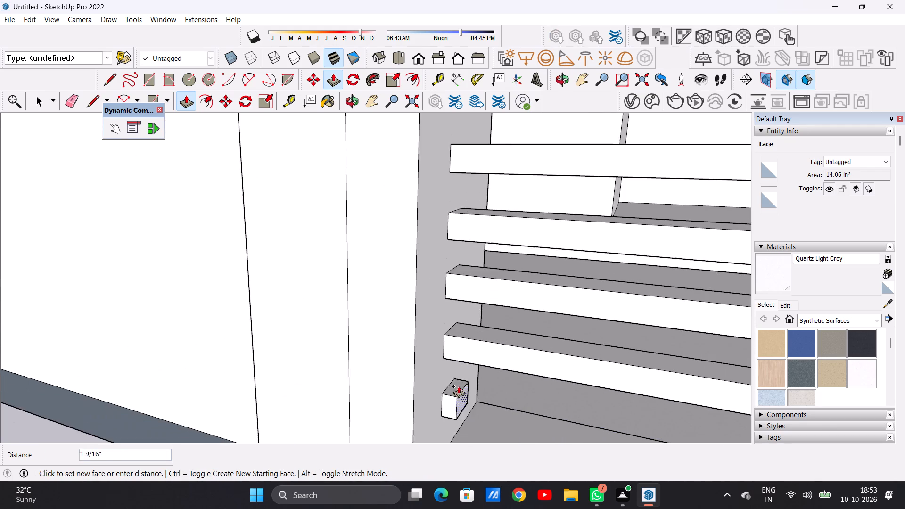
scroll(459, 386, down, 20)
scroll(459, 386, down, 5)
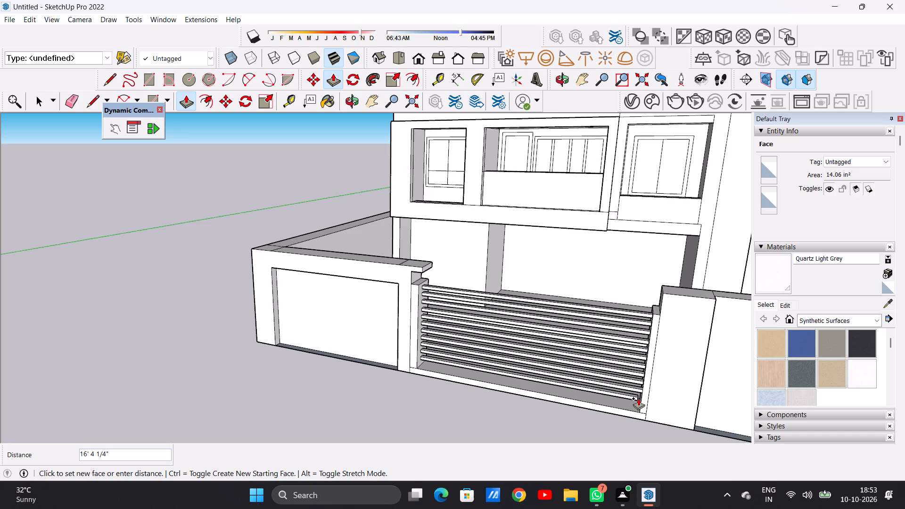
scroll(638, 398, up, 5)
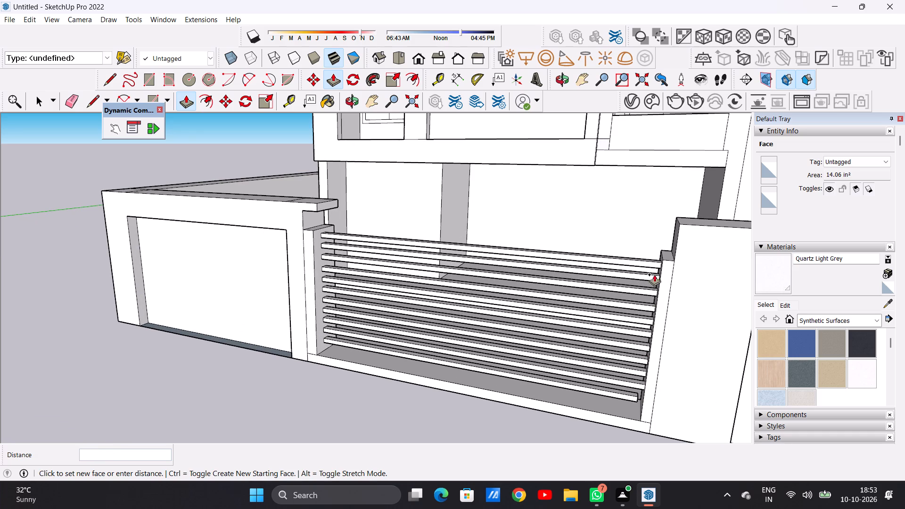
click(662, 266)
key(space)
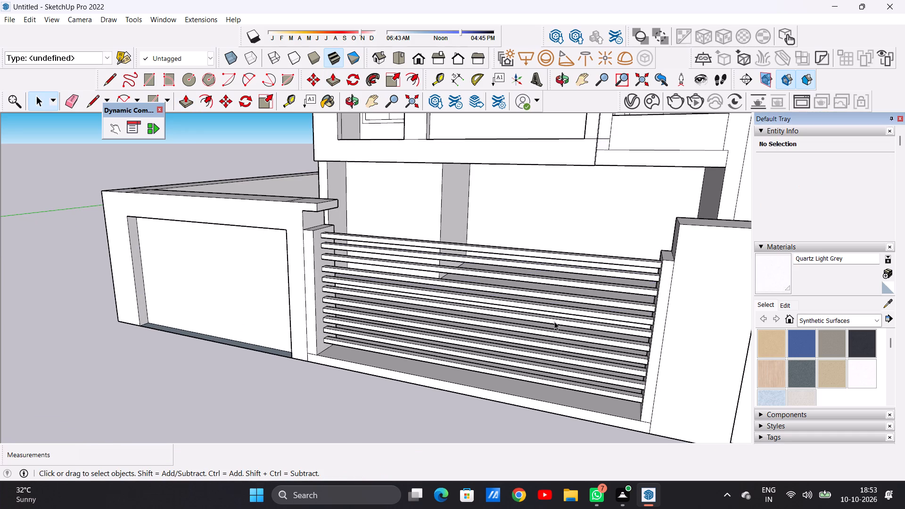
Examine the completed gate bars and boundary wall from the front, above and the side.
scroll(278, 457, down, 18)
middle_drag(431, 310, 529, 276)
scroll(497, 281, up, 13)
scroll(424, 312, down, 19)
middle_drag(427, 316, 428, 396)
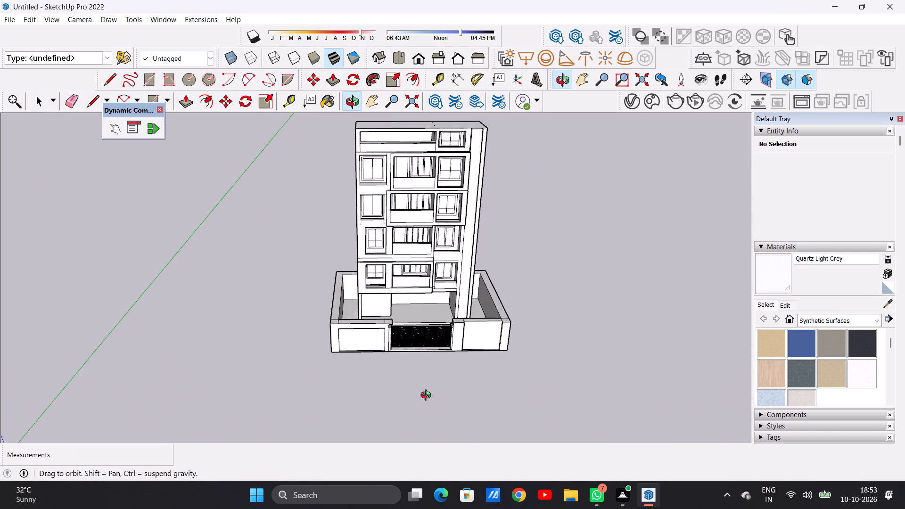
middle_drag(428, 396, 420, 453)
scroll(438, 335, up, 9)
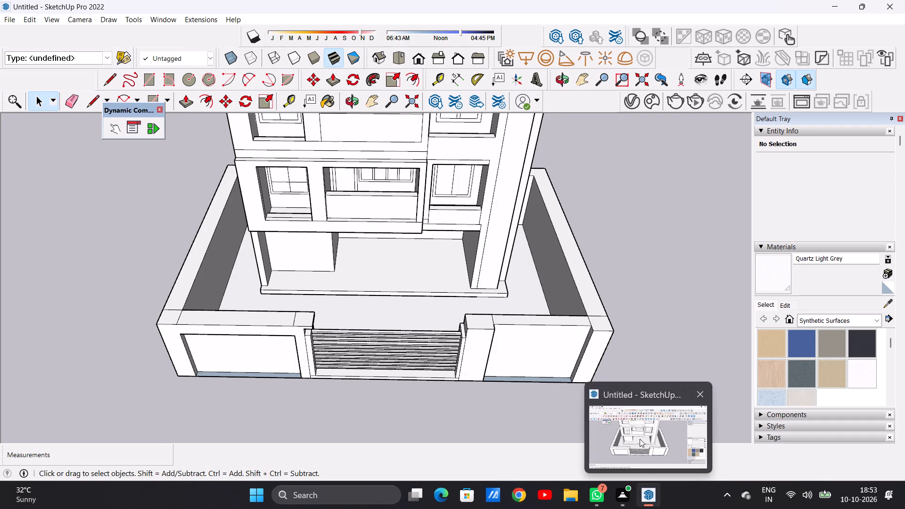
click(638, 433)
scroll(445, 285, down, 7)
middle_drag(509, 332, 384, 356)
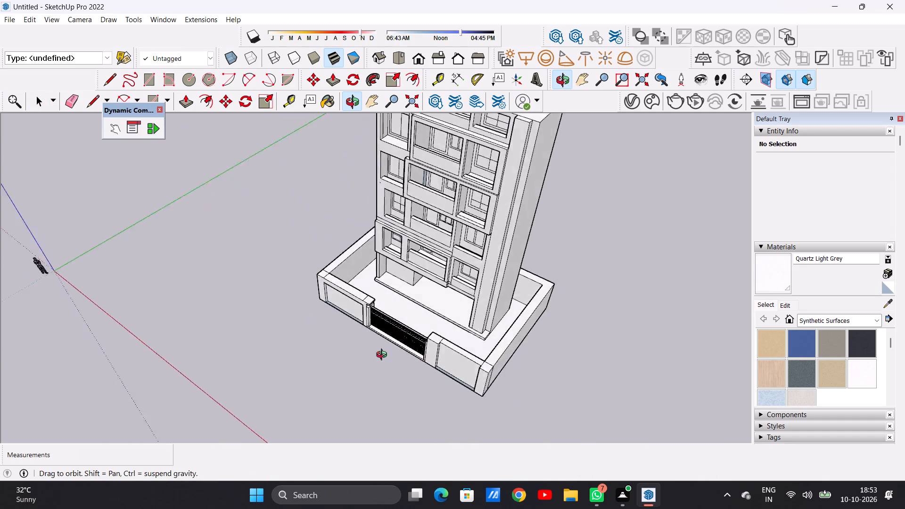
middle_drag(384, 356, 417, 365)
Paint the bottom ledges of both recessed front boundary-wall panels with Quartz Light Grey.
scroll(477, 359, up, 20)
scroll(477, 359, up, 7)
scroll(458, 347, down, 2)
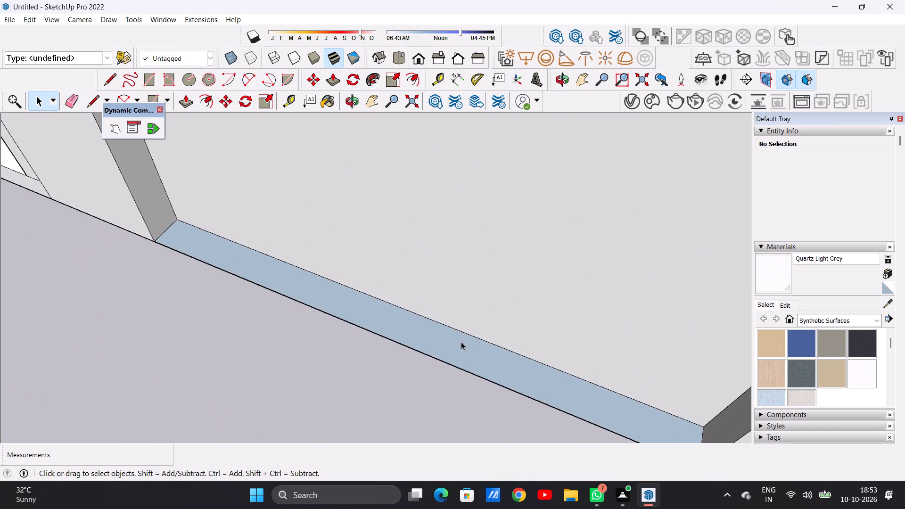
scroll(461, 342, down, 16)
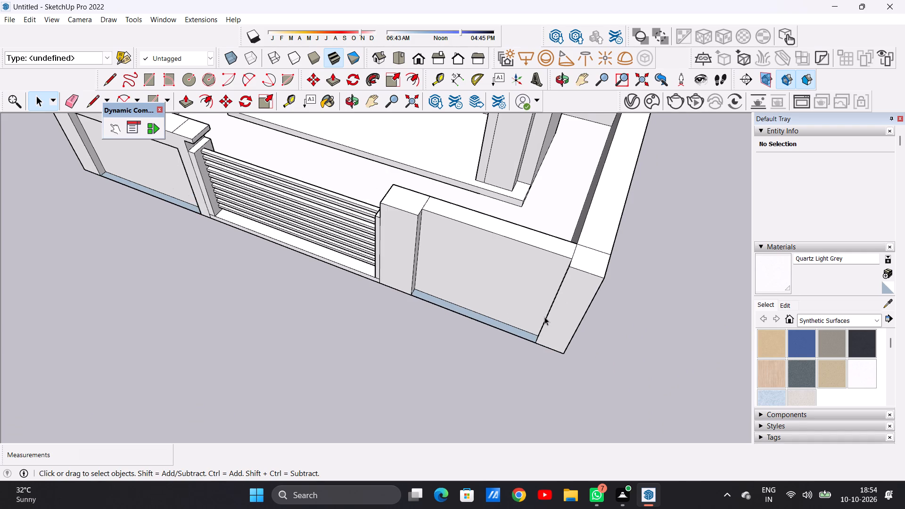
scroll(543, 319, down, 5)
scroll(511, 324, up, 14)
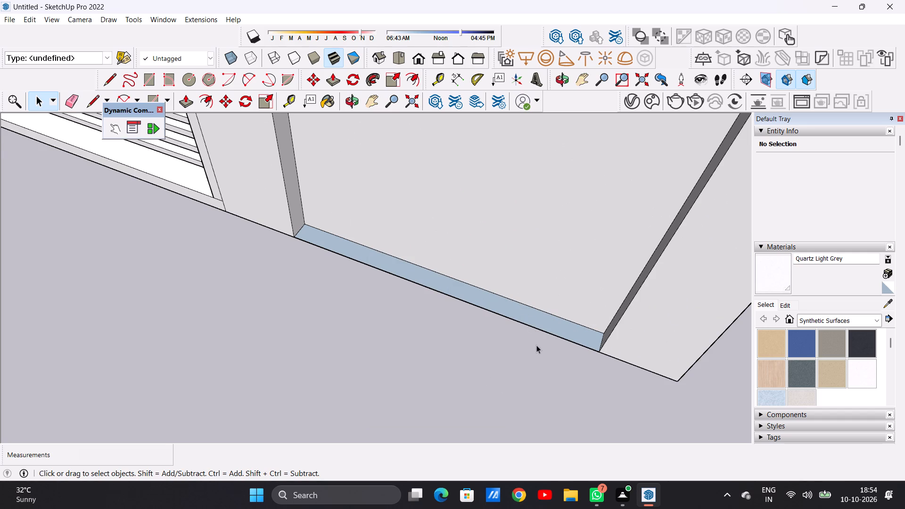
scroll(536, 345, down, 20)
scroll(536, 345, down, 7)
middle_drag(437, 379, 480, 391)
scroll(530, 351, up, 20)
scroll(530, 351, up, 1)
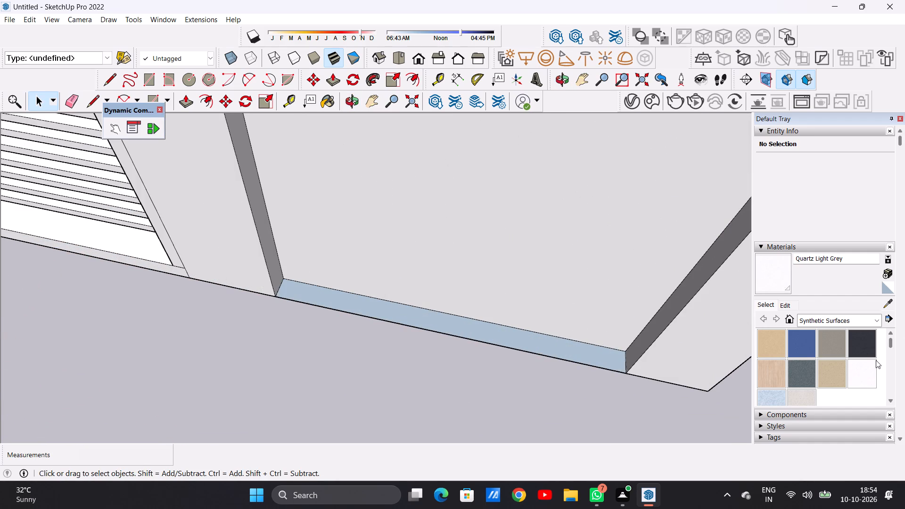
click(863, 375)
scroll(620, 370, up, 6)
click(620, 363)
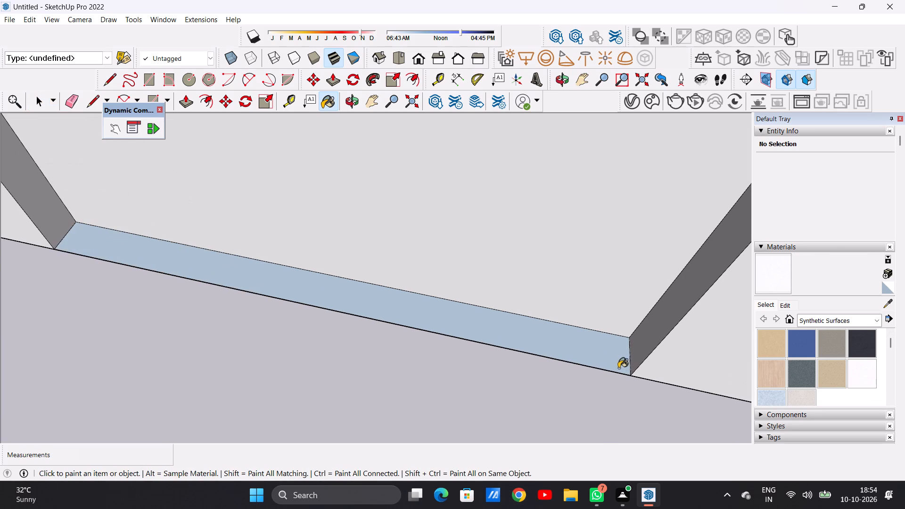
scroll(601, 436, down, 20)
scroll(601, 436, down, 2)
scroll(255, 328, up, 4)
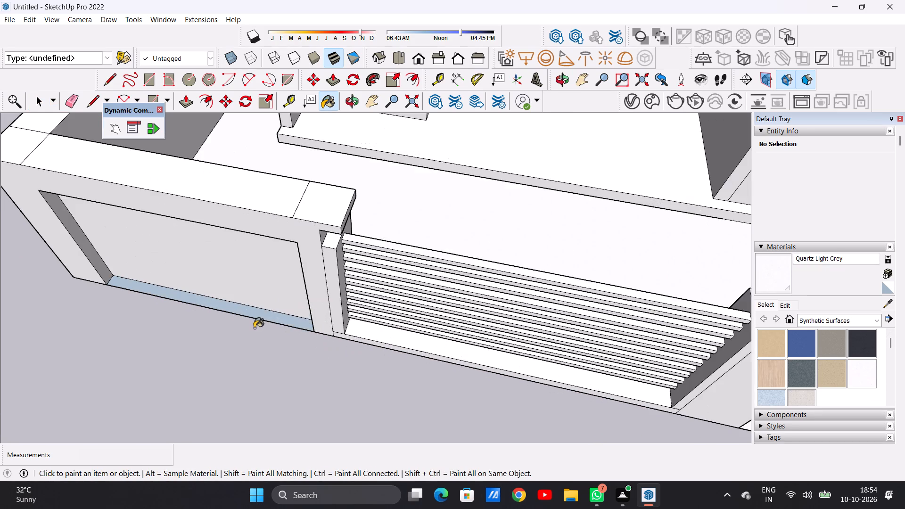
scroll(254, 328, up, 14)
click(276, 313)
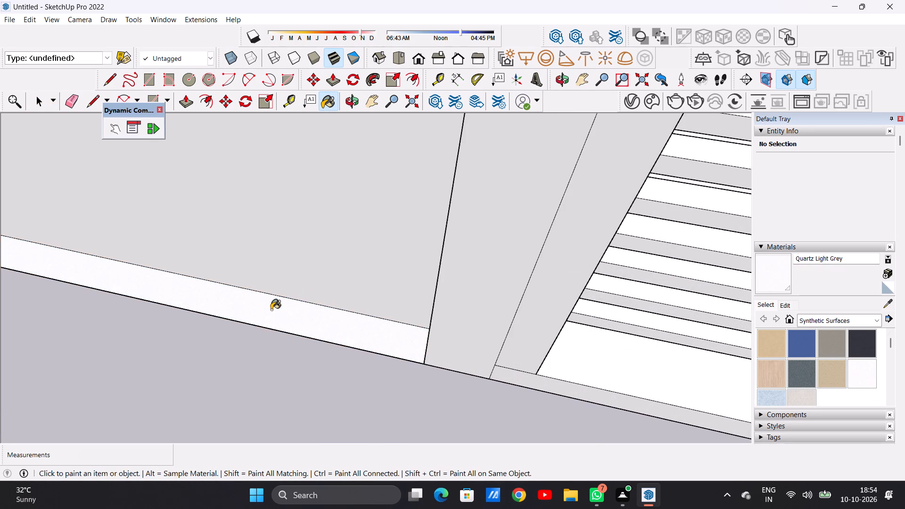
key(space)
Examine the front boundary wall's recessed panels, pillars and gate from several angles.
scroll(332, 339, down, 15)
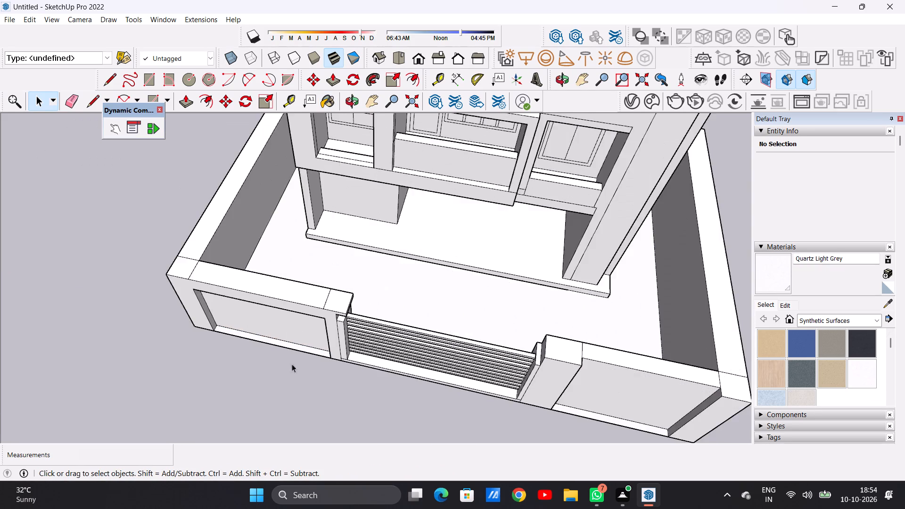
scroll(292, 364, down, 11)
middle_drag(510, 374, 532, 286)
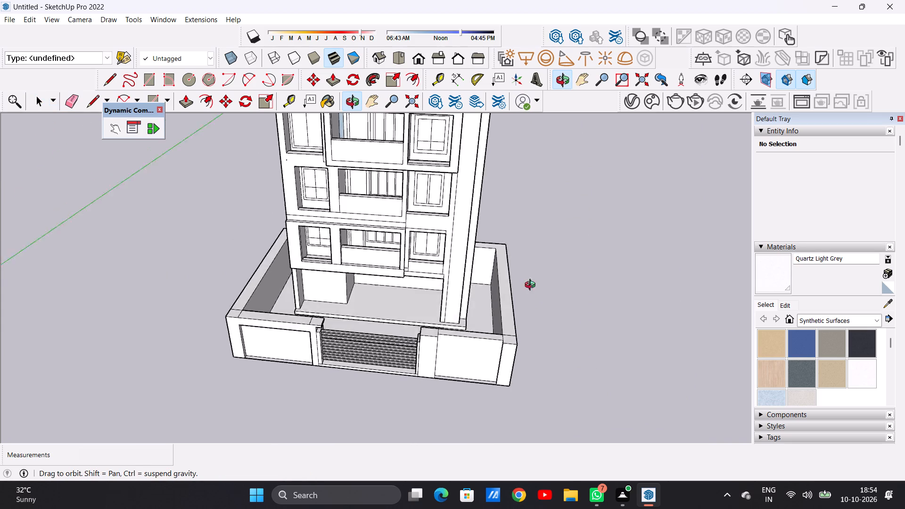
middle_drag(532, 286, 537, 201)
scroll(494, 361, up, 13)
scroll(494, 364, down, 1)
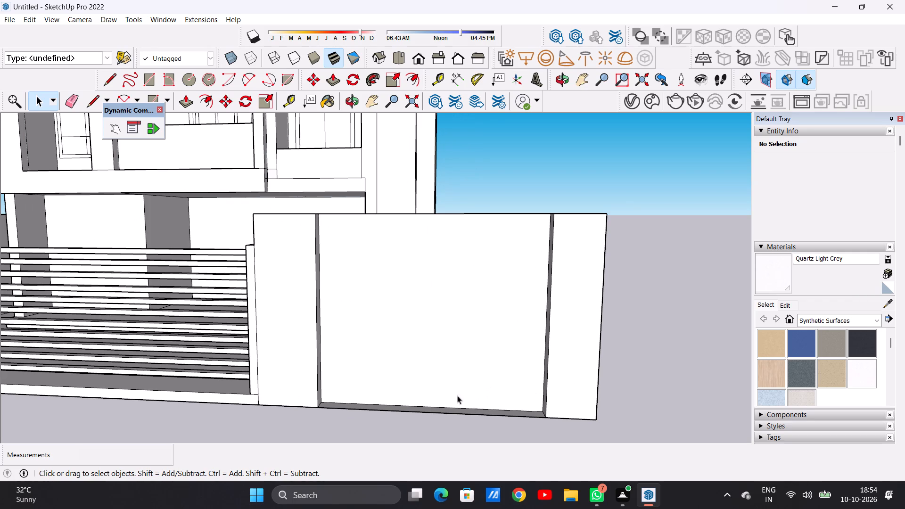
scroll(298, 304, up, 4)
scroll(389, 315, down, 8)
middle_drag(406, 338, 421, 342)
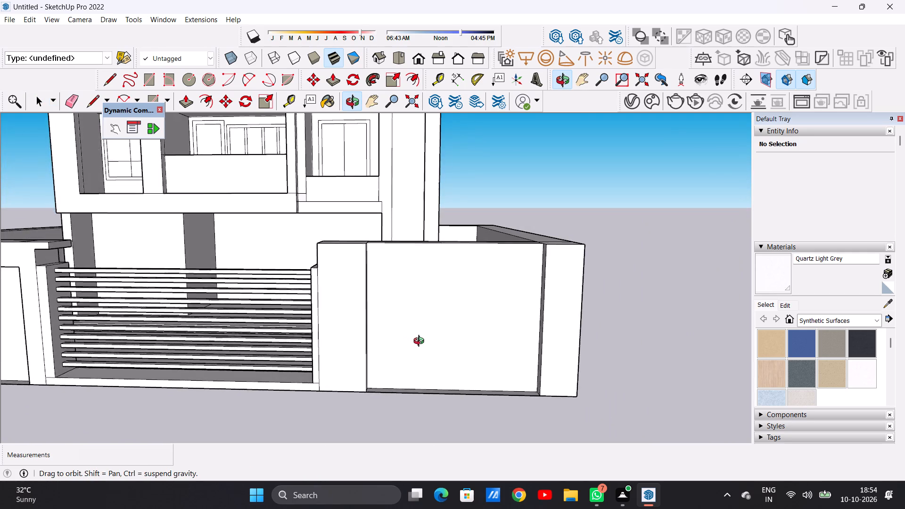
middle_drag(421, 342, 418, 387)
scroll(397, 371, down, 3)
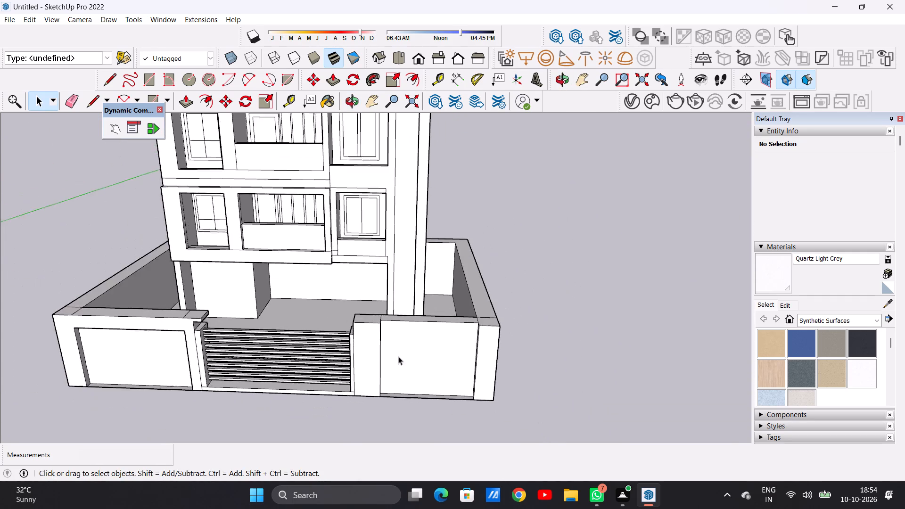
scroll(398, 356, down, 6)
Draw a full-height rectangle about 9' 1 5/16" by 8 7/16" on the right-hand recessed wall panel, along its gate-pillar edge.
scroll(426, 390, up, 7)
scroll(372, 368, up, 9)
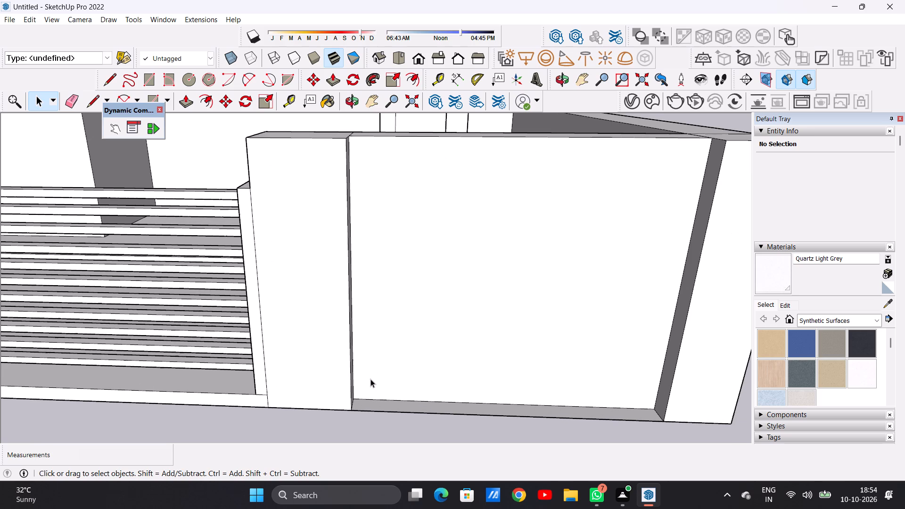
key(r)
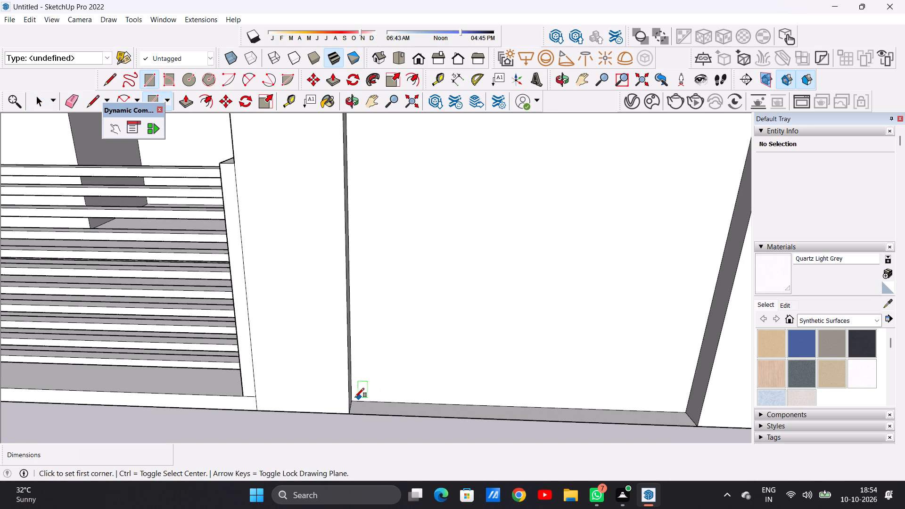
click(354, 398)
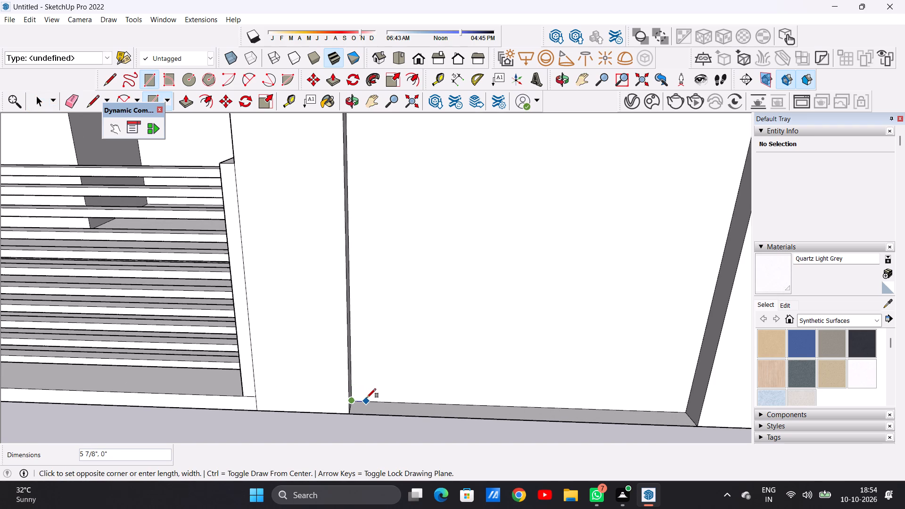
click(372, 397)
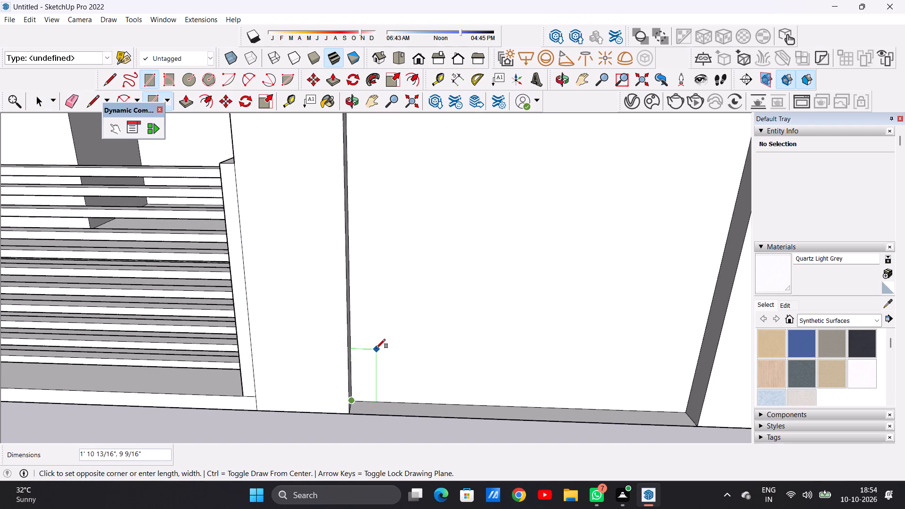
scroll(376, 348, down, 8)
scroll(380, 247, up, 5)
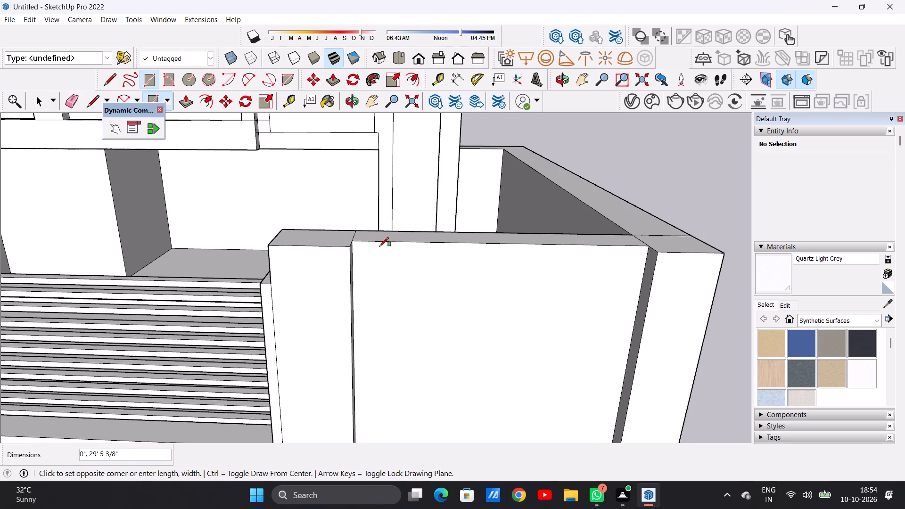
click(371, 243)
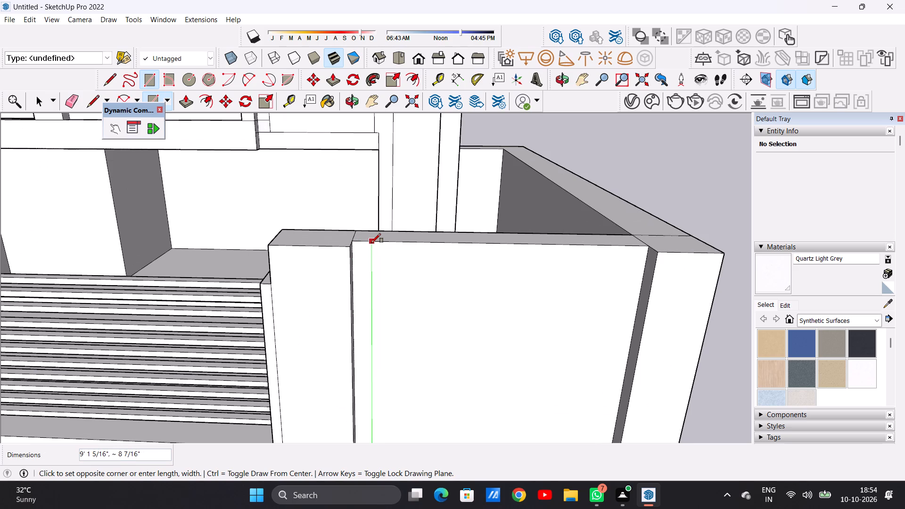
key(space)
Copy the vertical strip about 10 1/4" across the recessed panel and array it as 10 copies.
scroll(376, 303, down, 11)
scroll(386, 343, up, 9)
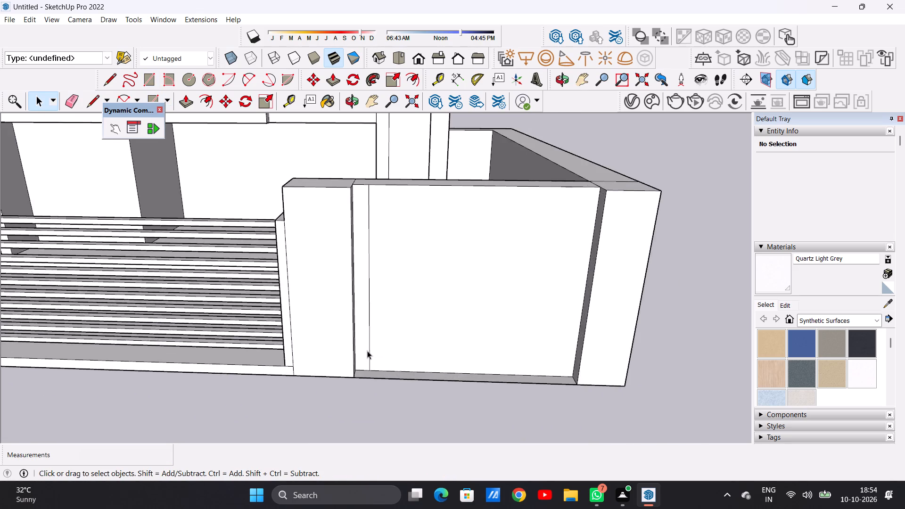
scroll(367, 351, up, 5)
double_click(366, 351)
key(m)
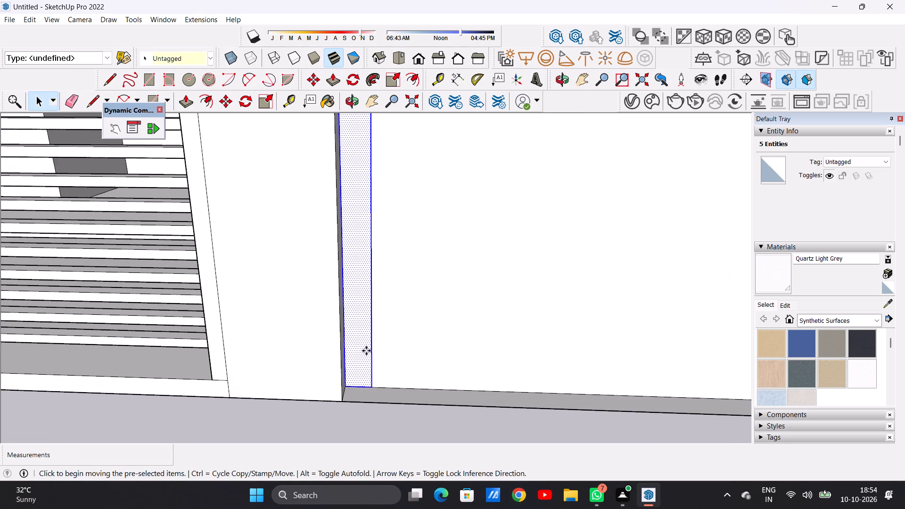
click(373, 386)
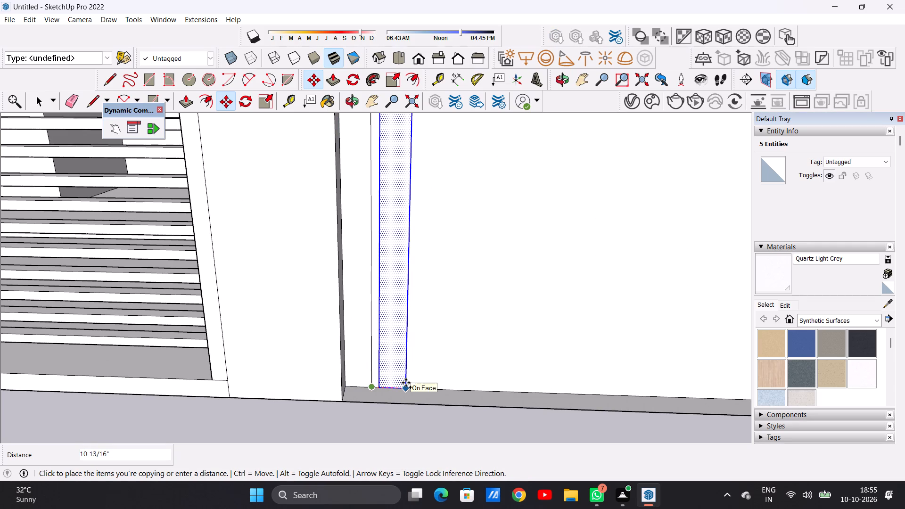
click(404, 383)
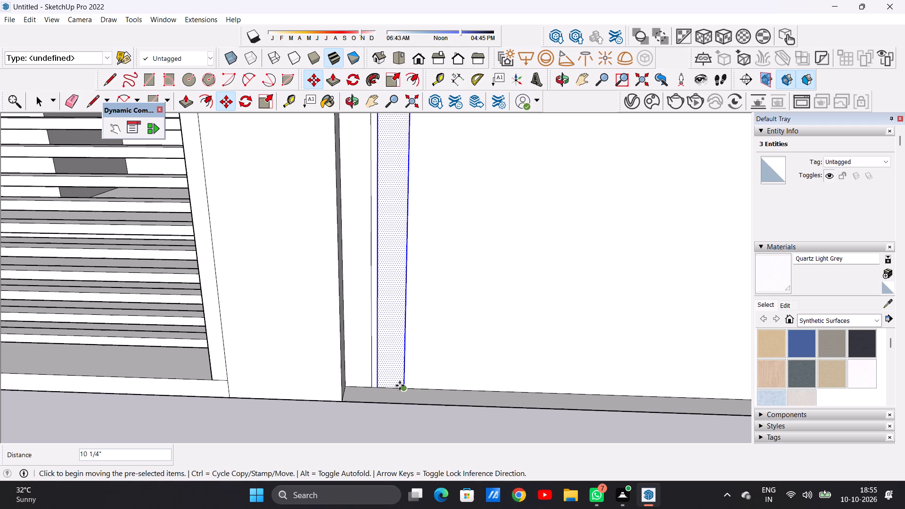
key(shift+asterisk)
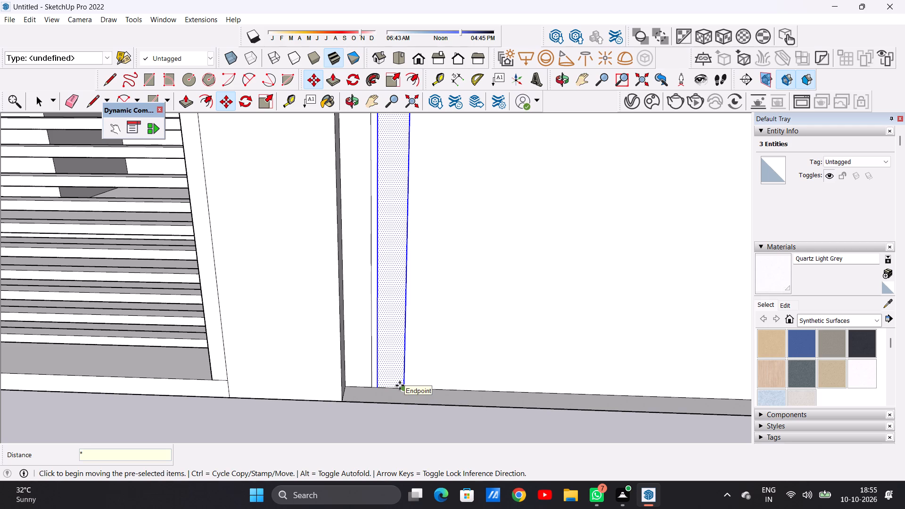
text(10)
key(Return)
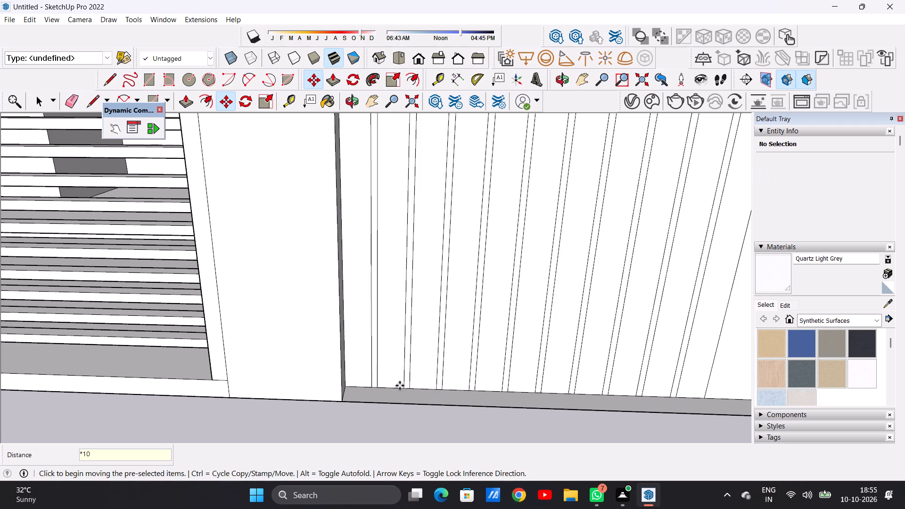
key(space)
Copy the last vertical strip into the remaining space beside the recessed panel's outer edge.
scroll(401, 375, down, 11)
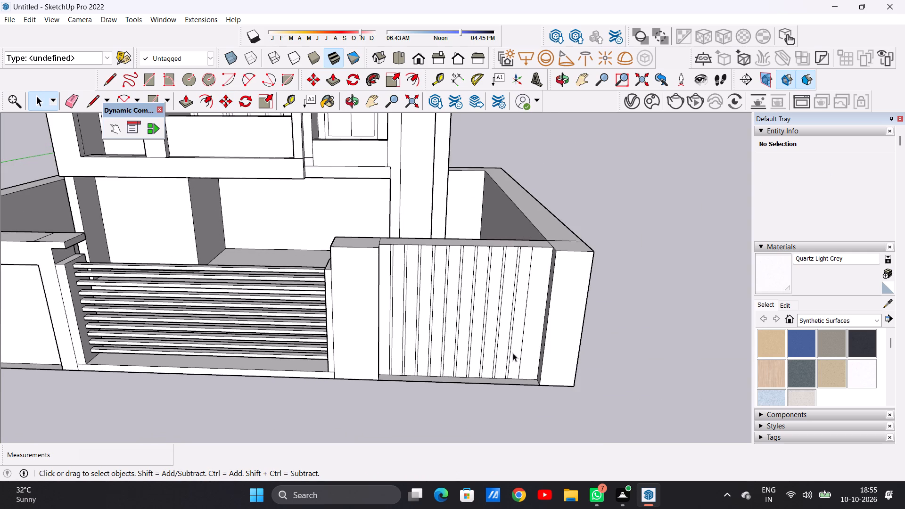
scroll(512, 364, up, 15)
middle_drag(486, 392, 491, 350)
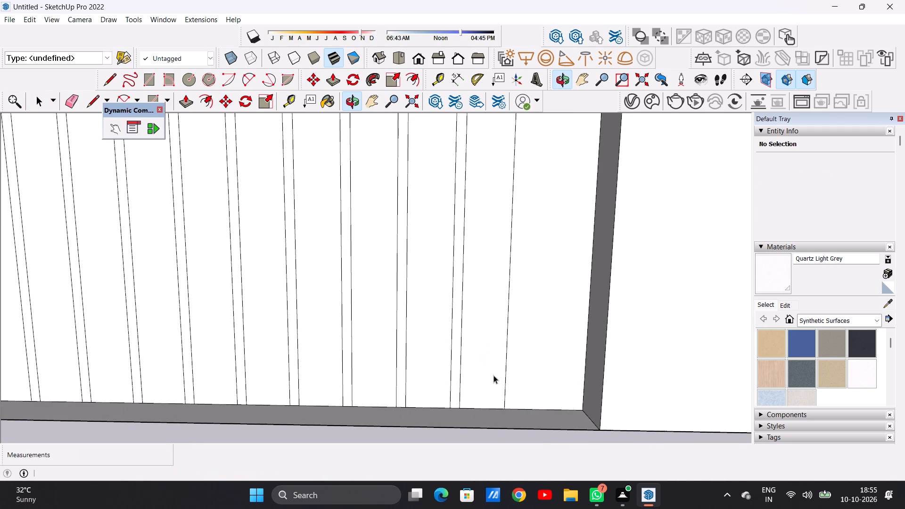
double_click(494, 378)
key(m)
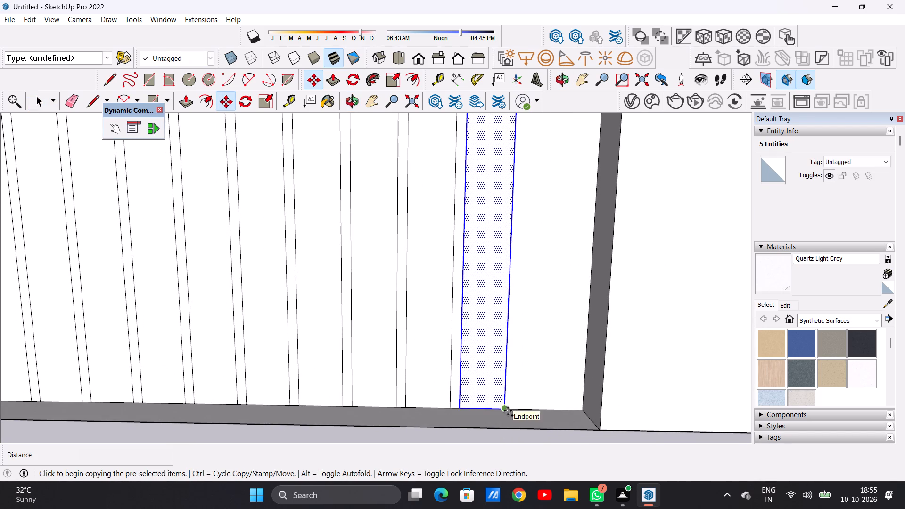
click(508, 411)
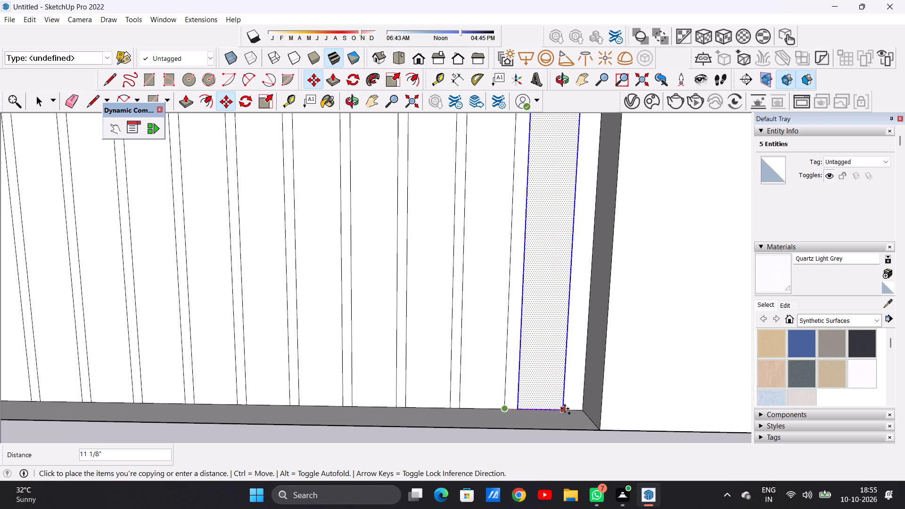
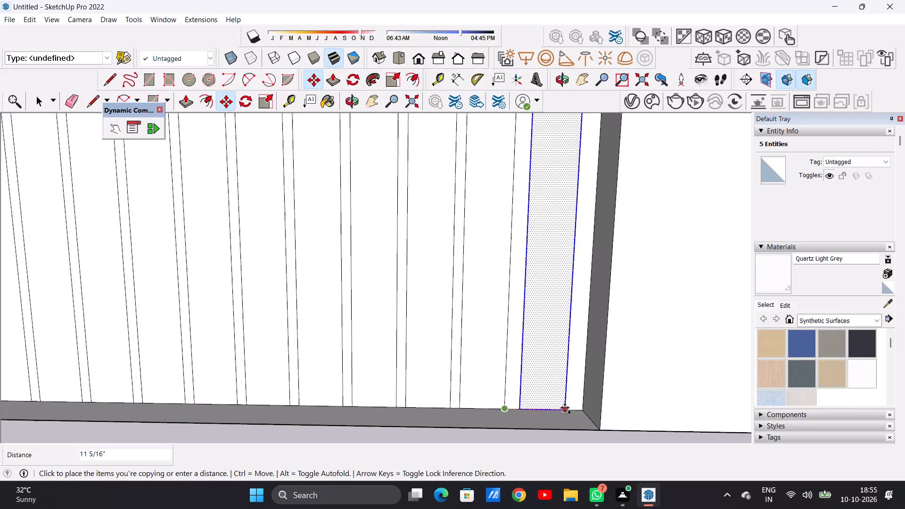
Place the copied vertical strip about 11 3/4" along, beside the right-hand recessed panel's outer edge.
click(567, 408)
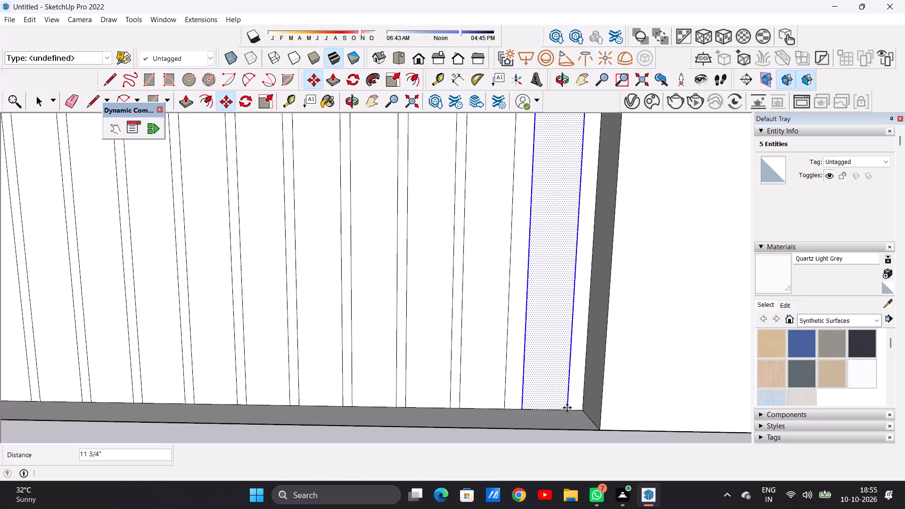
key(space)
scroll(469, 371, down, 14)
click(648, 305)
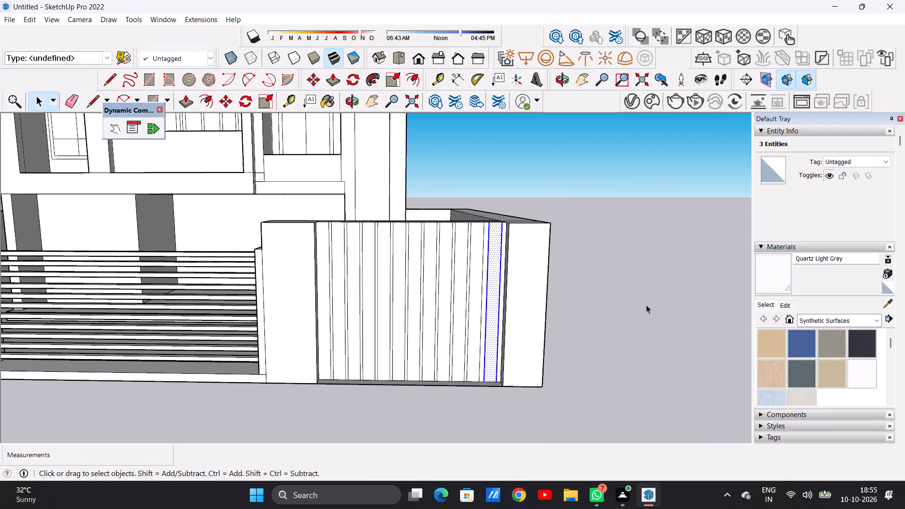
Examine the front boundary wall and building elevation, comparing the striped recessed panel with the plain one.
scroll(524, 305, down, 6)
middle_drag(549, 308, 504, 324)
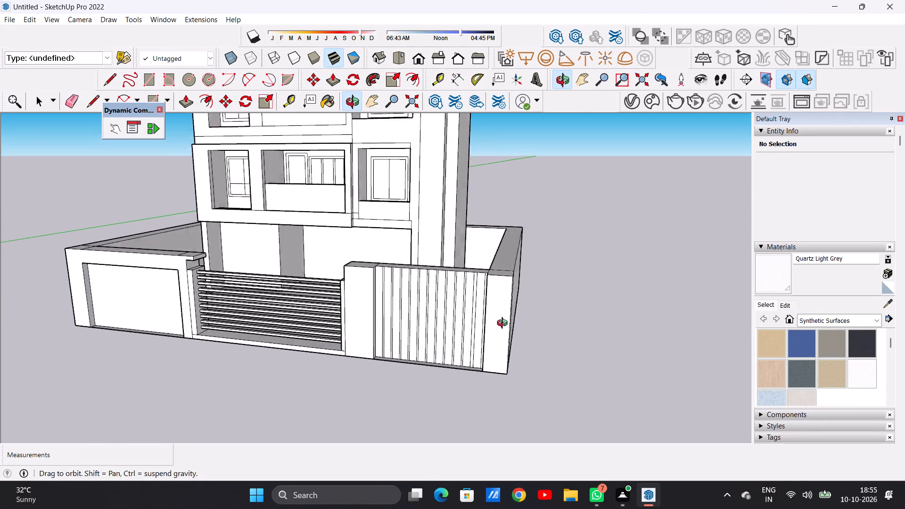
middle_drag(504, 324, 587, 329)
middle_drag(568, 328, 558, 324)
scroll(469, 358, down, 6)
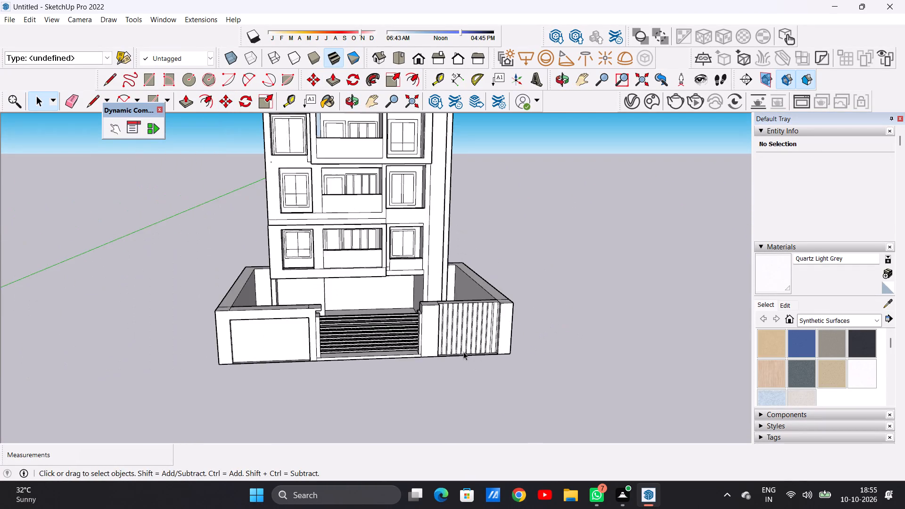
middle_drag(457, 346, 437, 308)
scroll(449, 347, down, 9)
scroll(357, 331, up, 8)
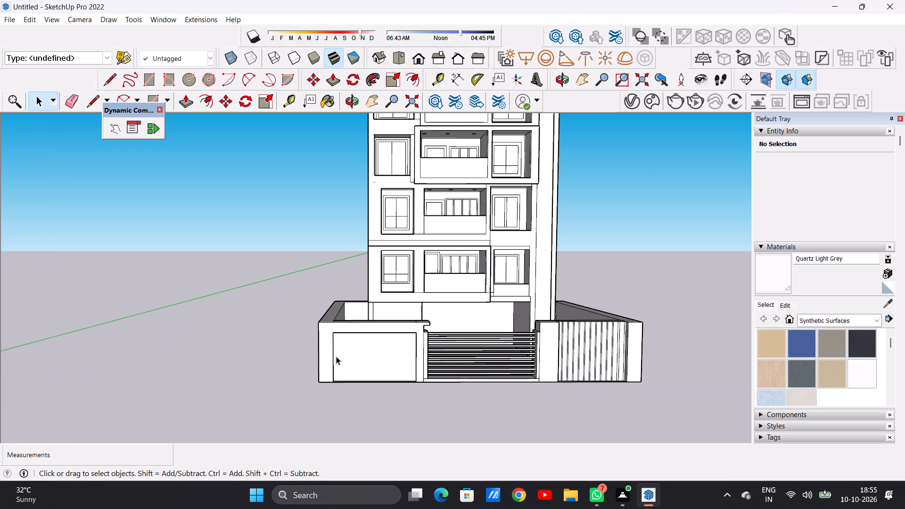
Push/Pull the top inner face of the left-hand wall panel's recess upward by about 2 1/2".
scroll(360, 336, up, 7)
middle_drag(357, 348, 338, 287)
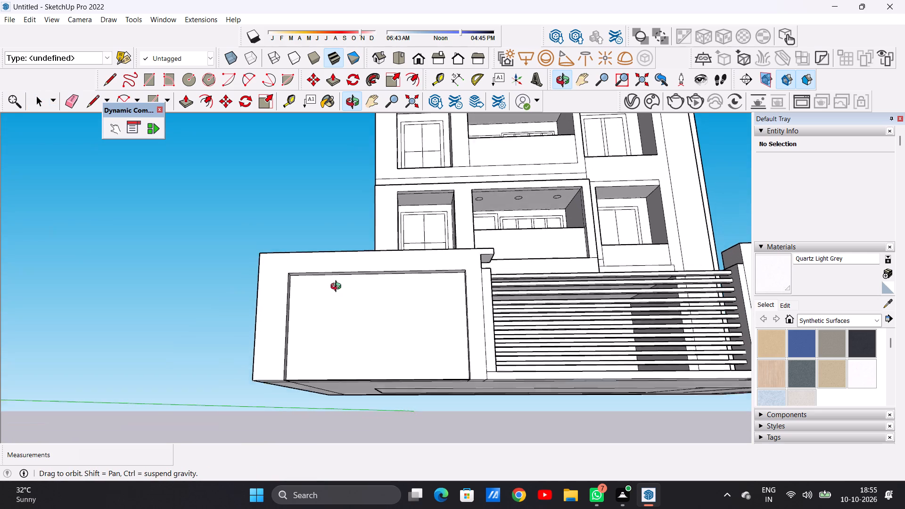
middle_drag(338, 287, 334, 291)
scroll(341, 284, up, 7)
key(p)
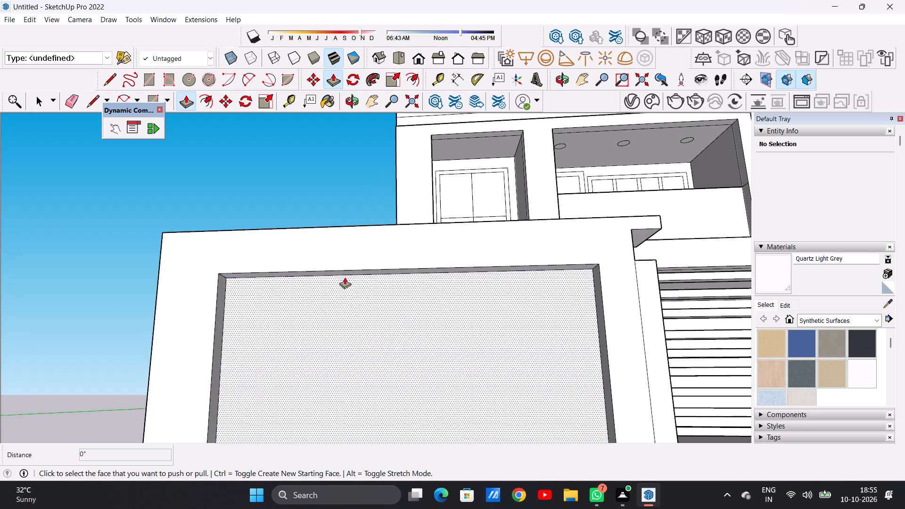
scroll(350, 271, up, 10)
click(356, 274)
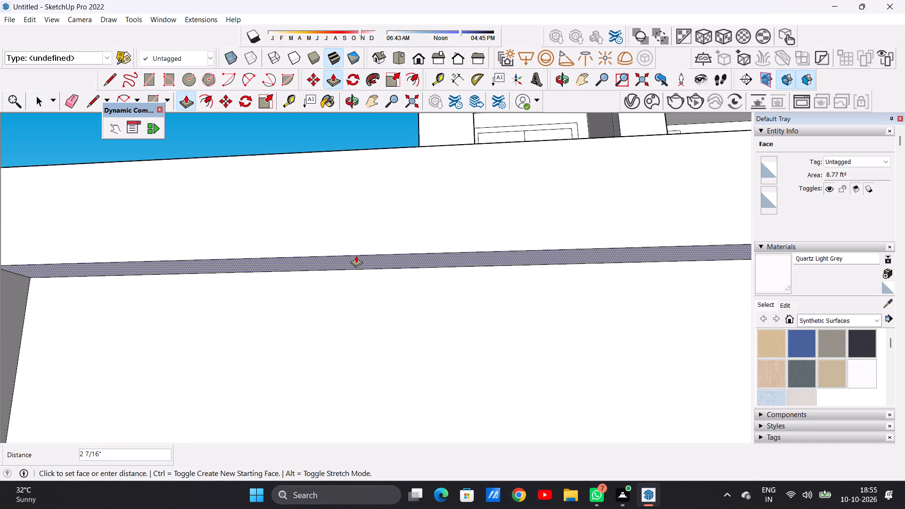
click(356, 255)
key(space)
Draw a vertical rectangle about 6' 5 5/16" by 8 7/16" from the left-hand recessed panel's bottom outer corner.
scroll(374, 316, down, 15)
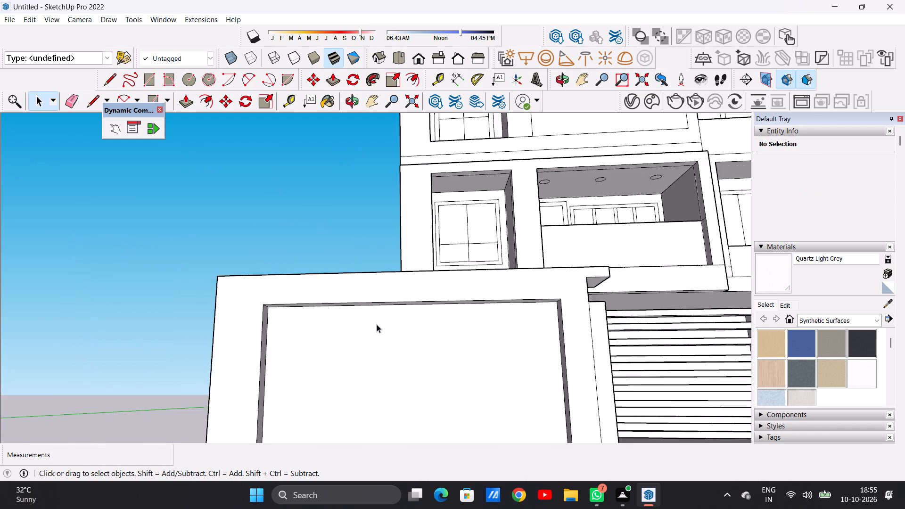
scroll(377, 324, down, 1)
middle_drag(373, 341, 377, 365)
scroll(373, 348, down, 10)
middle_drag(390, 364, 391, 383)
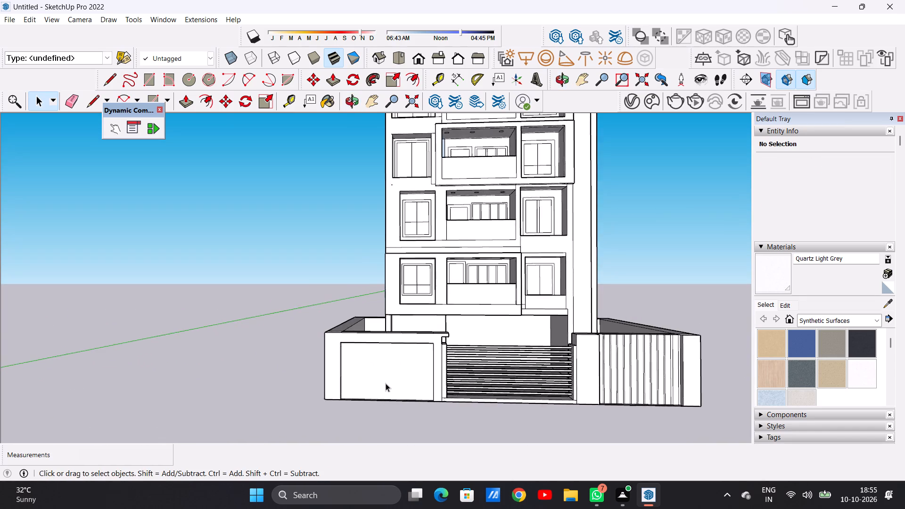
scroll(364, 396, up, 6)
key(r)
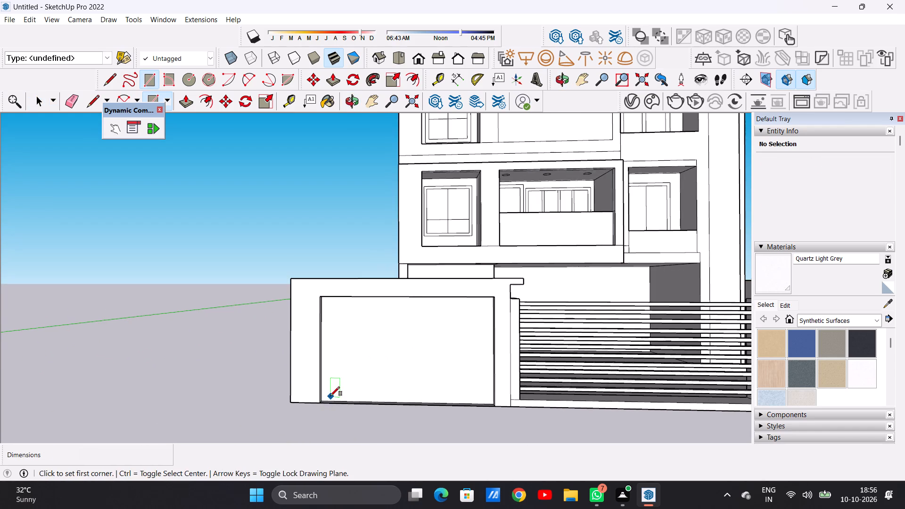
middle_drag(332, 398, 329, 429)
scroll(329, 428, up, 9)
middle_drag(347, 381, 347, 400)
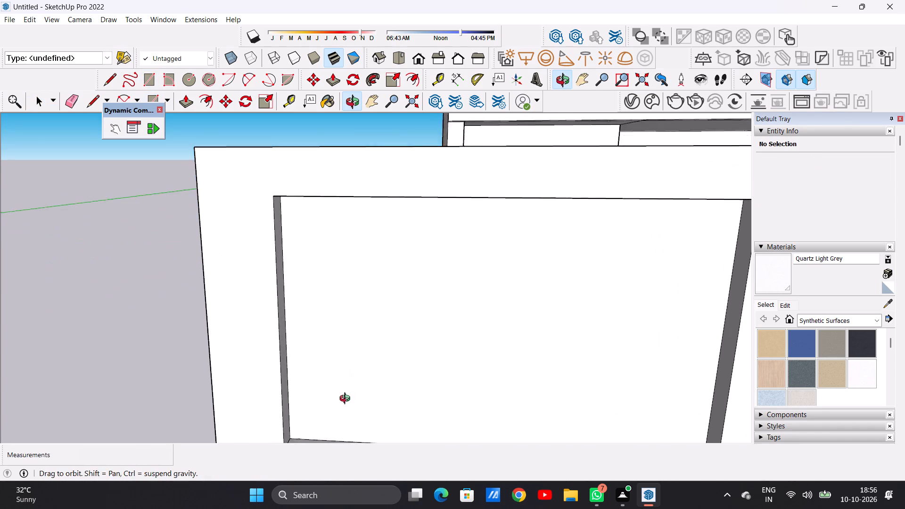
middle_drag(347, 400, 347, 400)
scroll(347, 400, up, 1)
scroll(357, 358, down, 11)
middle_drag(369, 388, 377, 449)
scroll(377, 449, up, 1)
scroll(371, 366, up, 7)
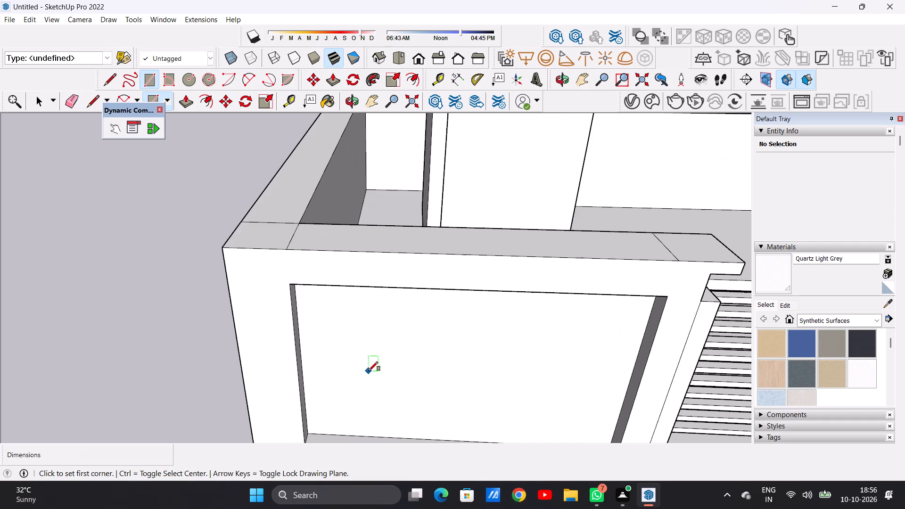
click(312, 432)
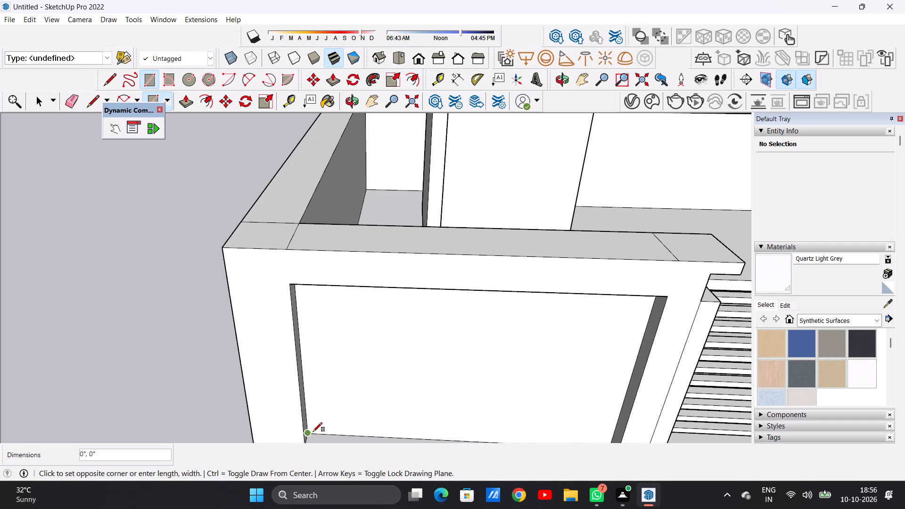
click(324, 430)
middle_drag(327, 325, 325, 282)
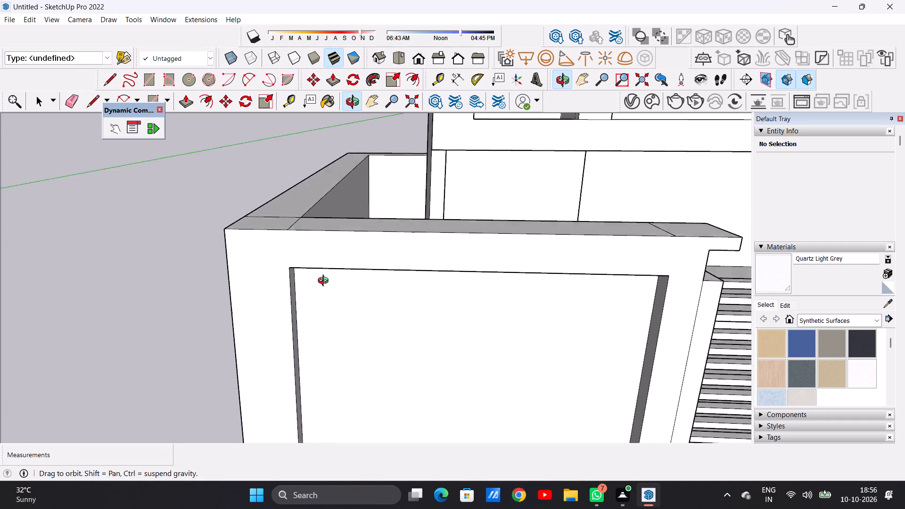
middle_drag(325, 282, 322, 272)
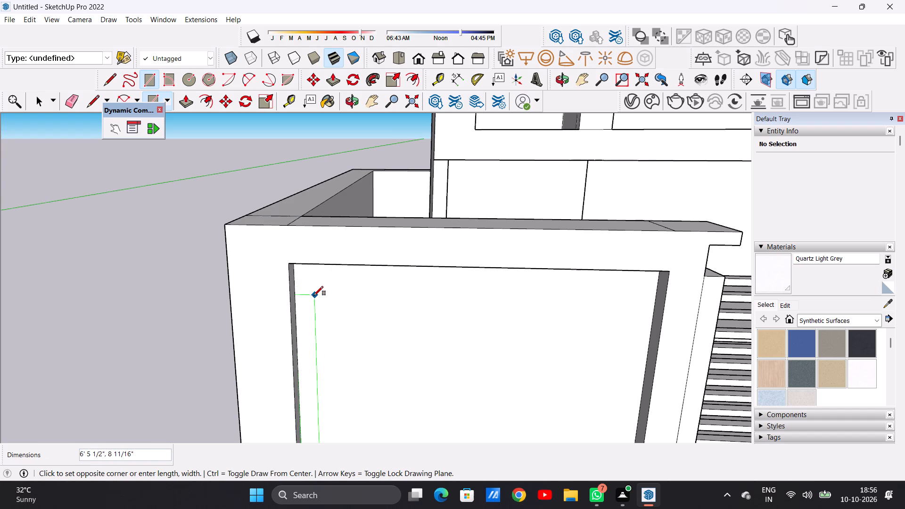
click(314, 296)
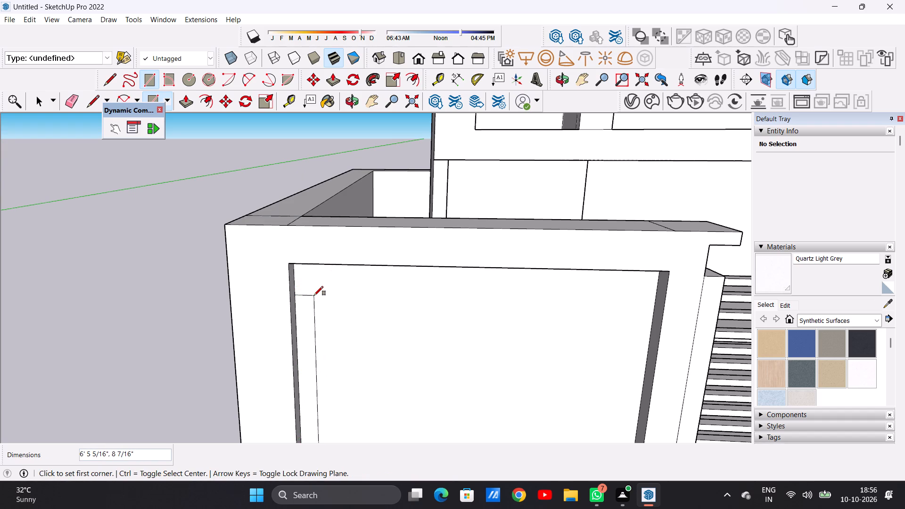
key(space)
Copy the vertical strip about 10 11/16" across the left-hand recessed panel and array it as 10 copies.
scroll(332, 320, down, 10)
scroll(351, 332, up, 6)
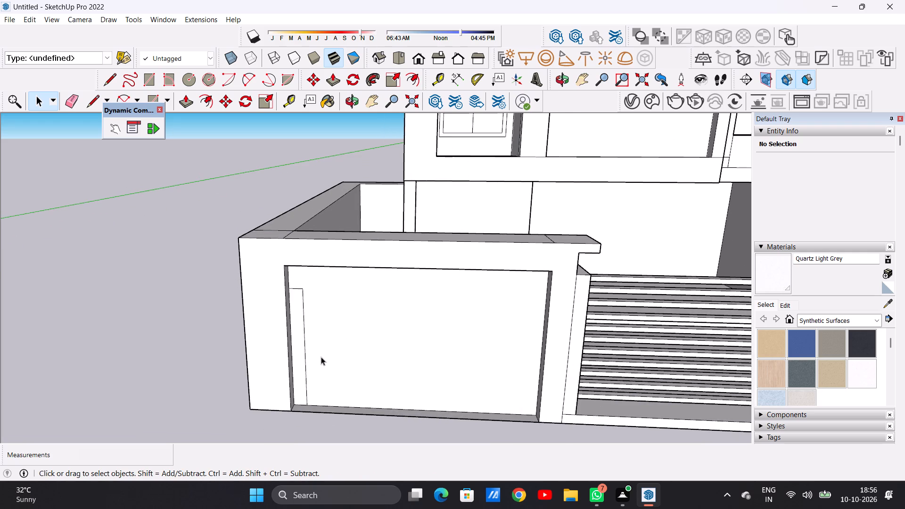
scroll(329, 340, down, 8)
middle_drag(329, 342, 351, 320)
scroll(330, 337, up, 8)
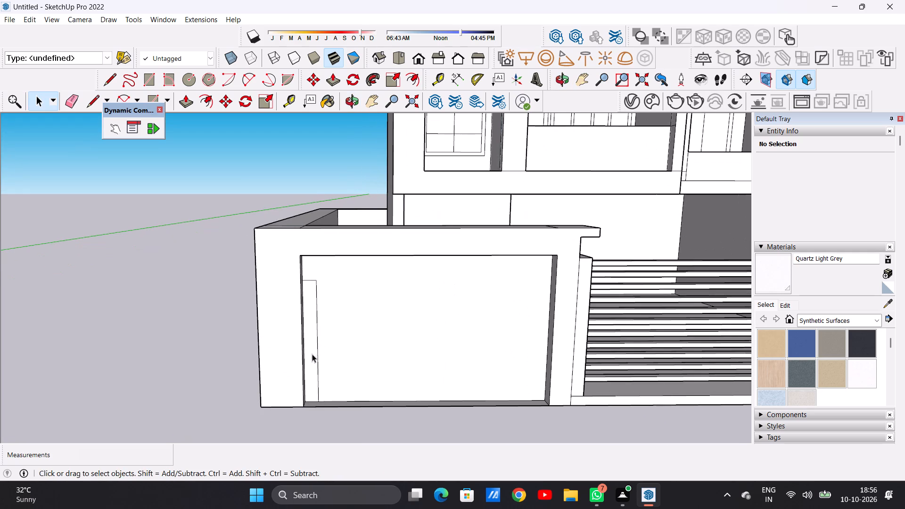
double_click(311, 356)
key(m)
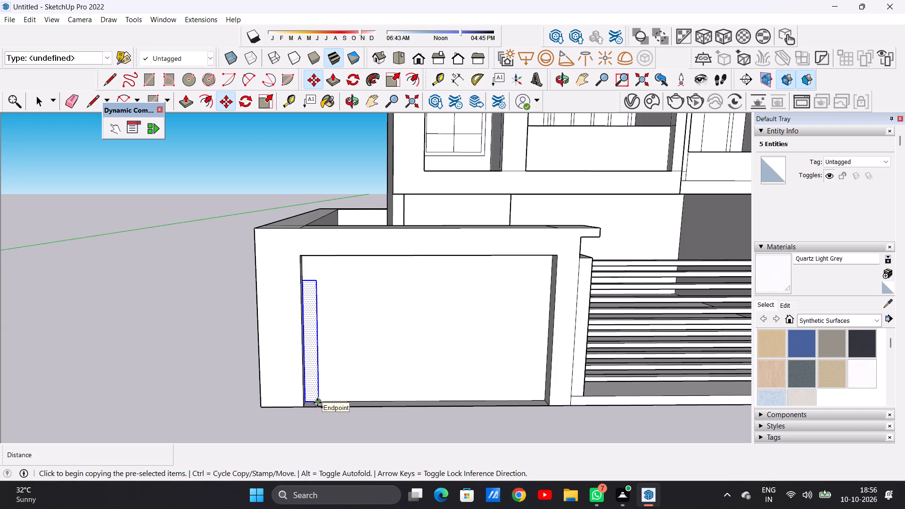
click(317, 402)
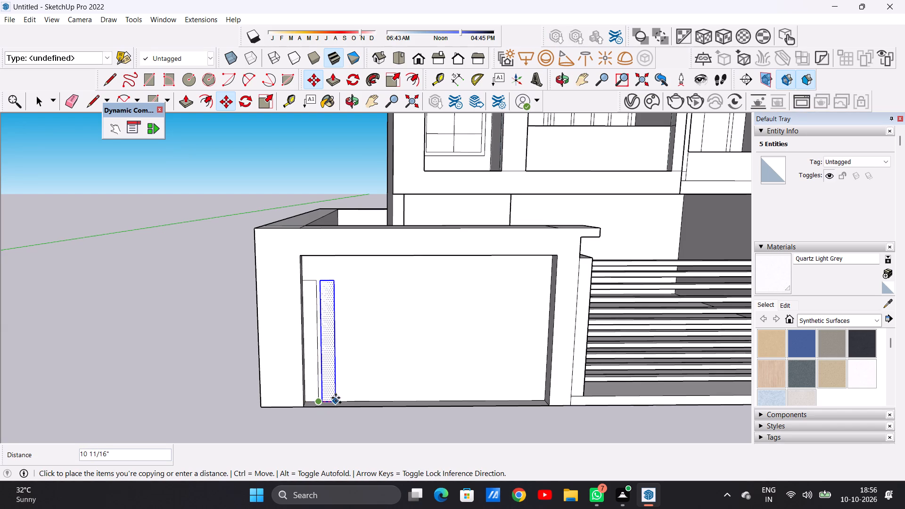
click(336, 398)
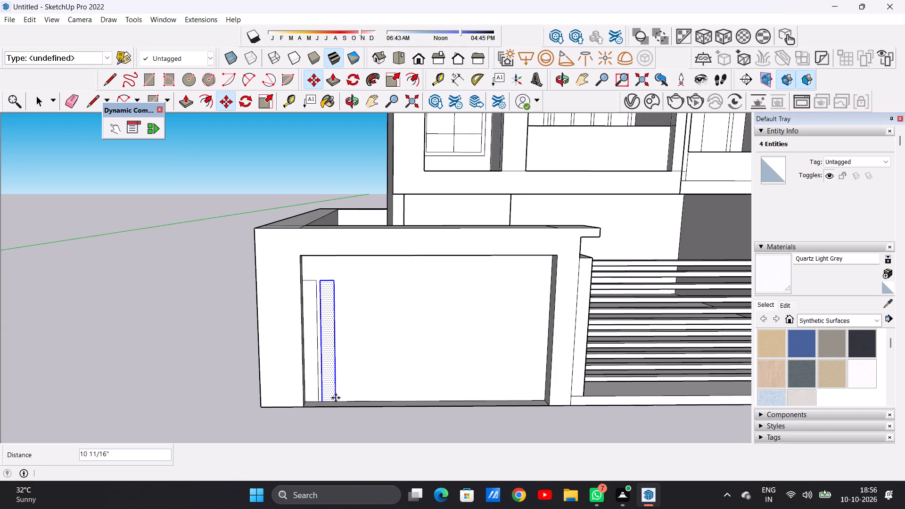
key(shift+asterisk)
text(10)
key(Return)
key(space)
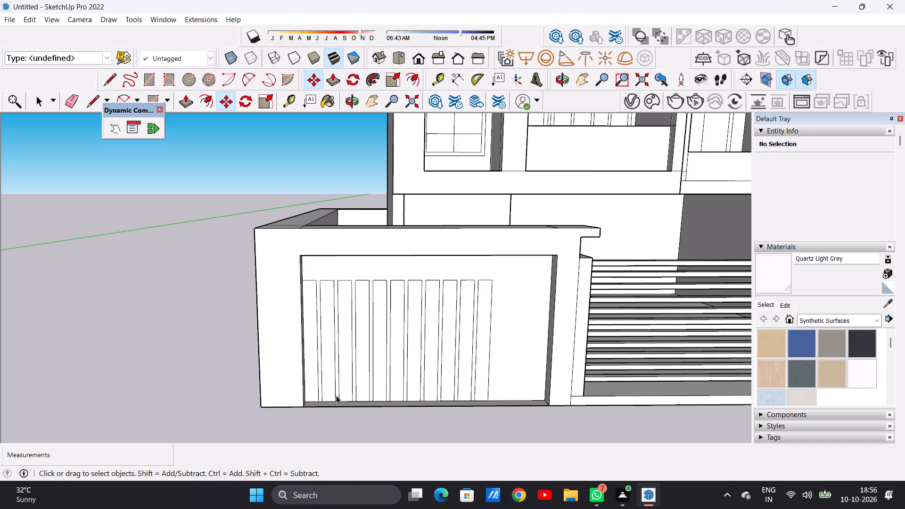
Copy the last strip three more times toward the gate pillar, at spacings of about 10 7/16", 10 3/4" and 11 1/4".
scroll(345, 384, down, 9)
scroll(412, 384, up, 9)
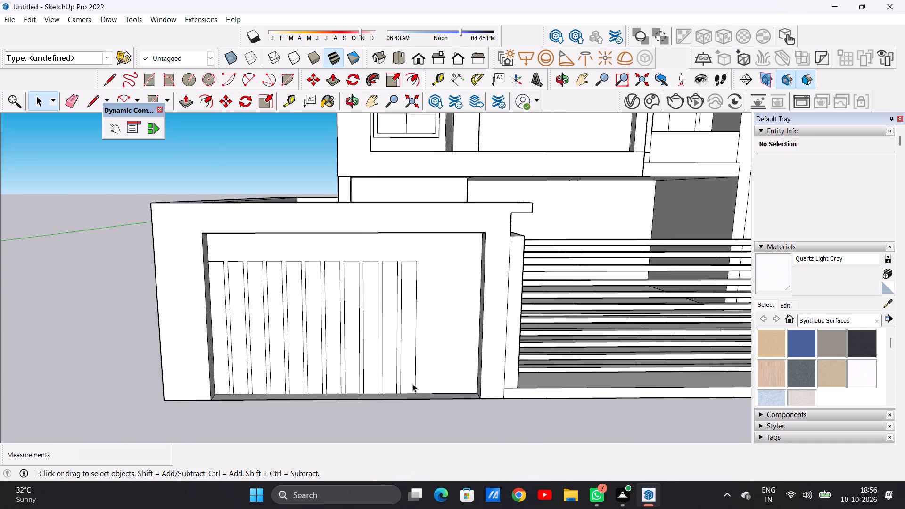
scroll(412, 384, up, 4)
double_click(404, 384)
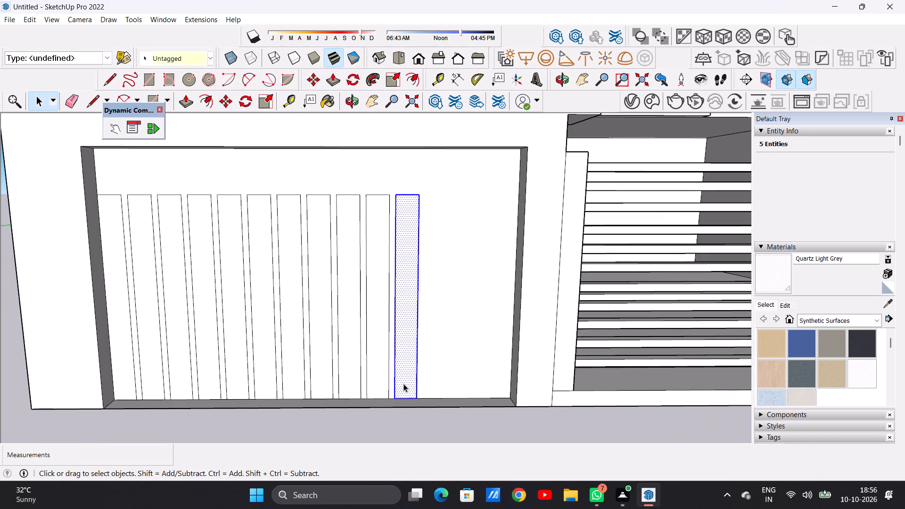
key(m)
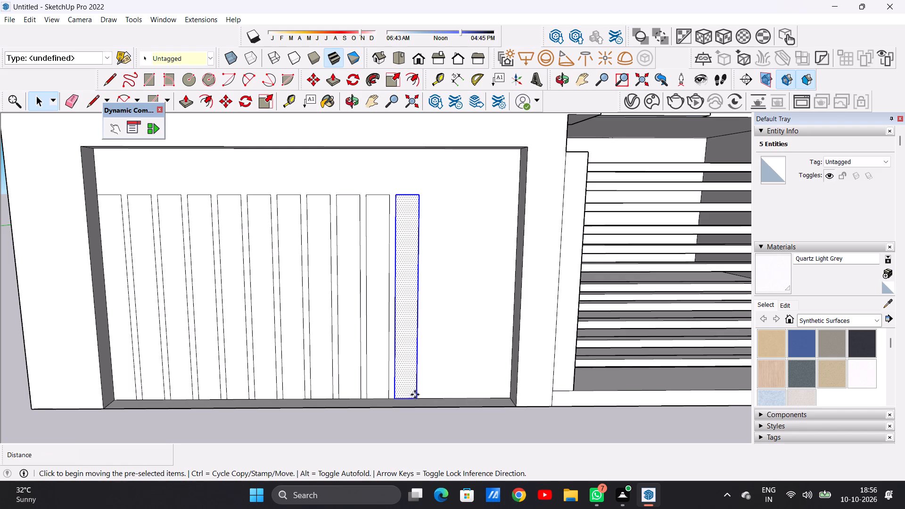
click(416, 397)
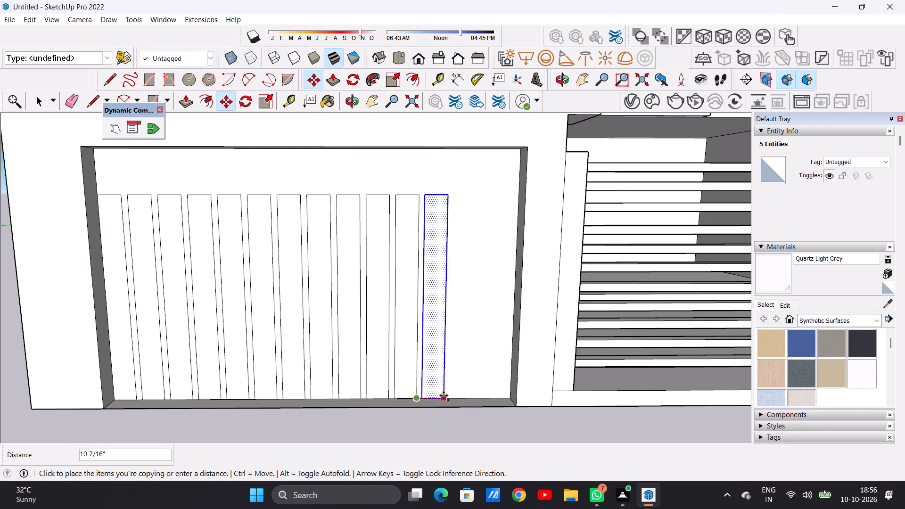
click(444, 395)
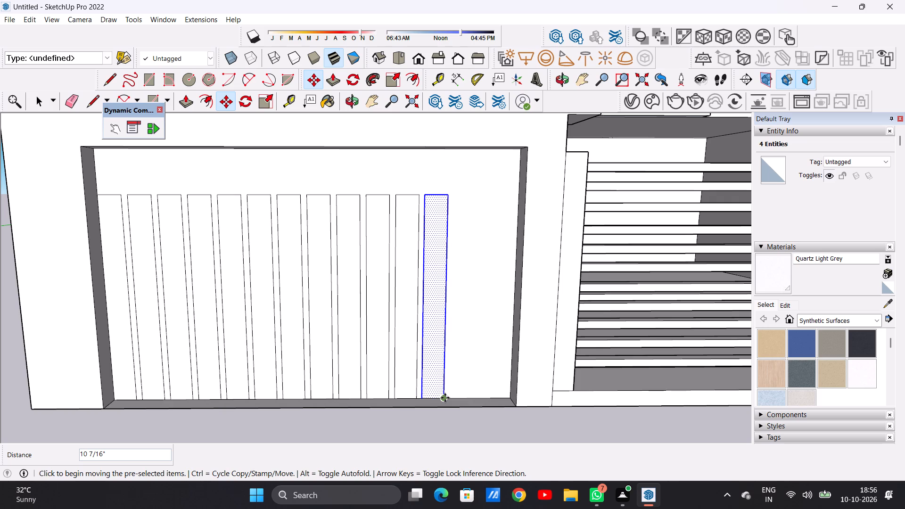
click(445, 398)
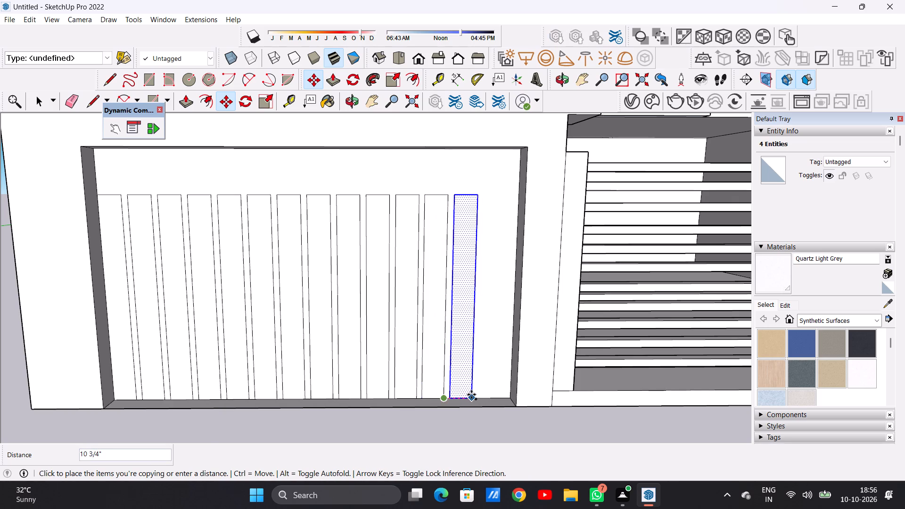
click(471, 394)
click(471, 398)
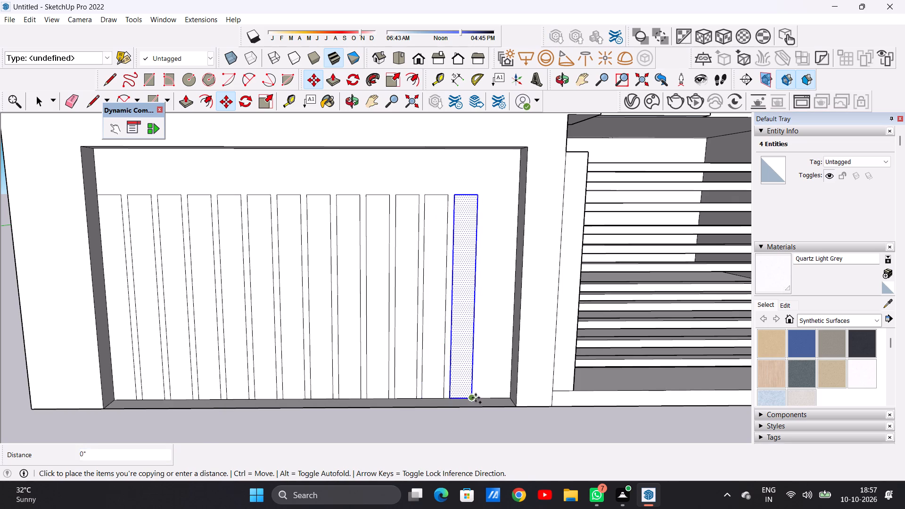
click(501, 394)
key(space)
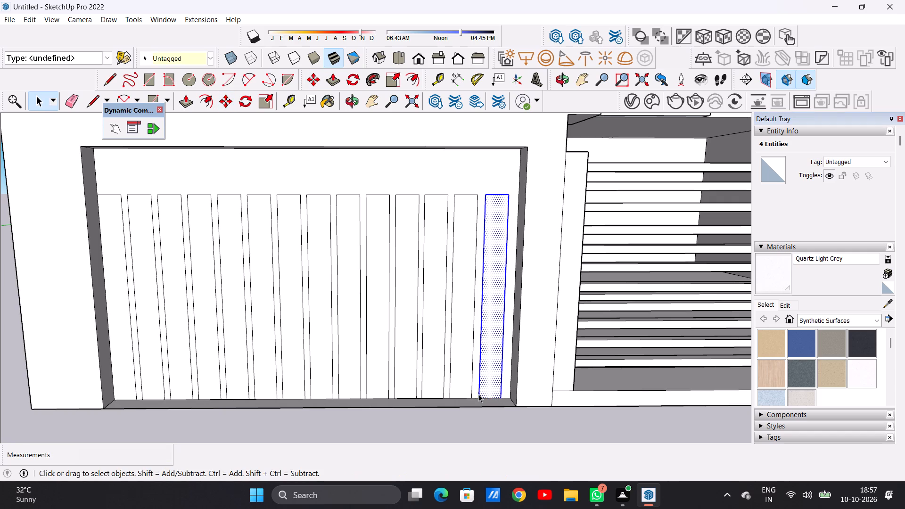
click(468, 423)
Draw a horizontal line about 11' 10 15/16" along the strip tops, from the first strip's corner to the recess's gate-side edge.
scroll(368, 325, down, 7)
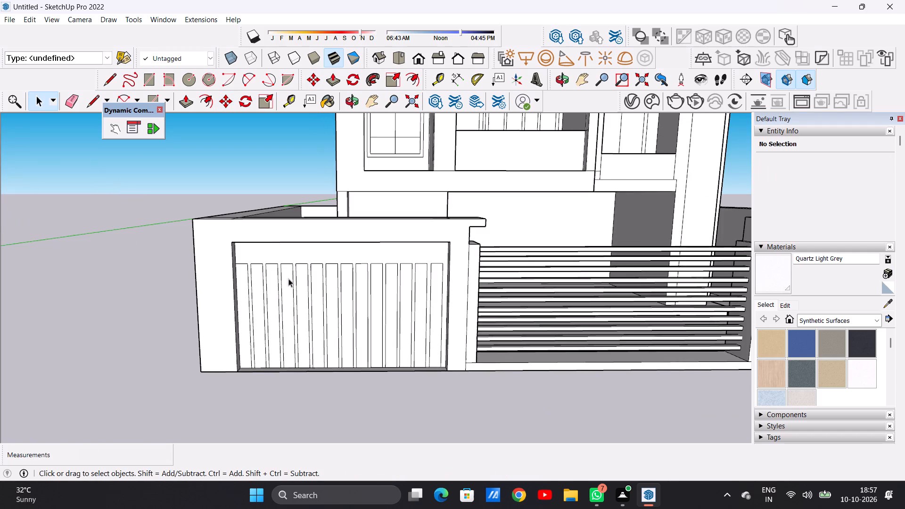
scroll(283, 276, up, 3)
key(l)
scroll(232, 257, up, 6)
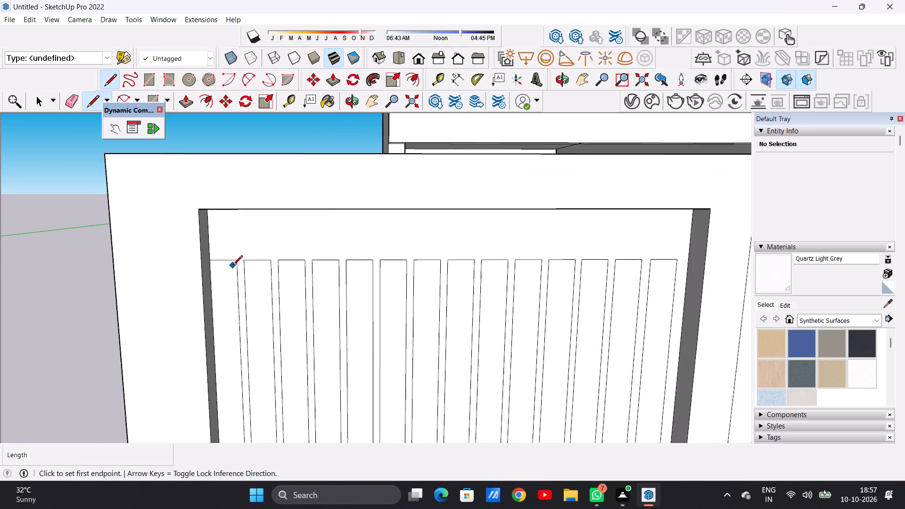
scroll(233, 266, up, 2)
click(238, 260)
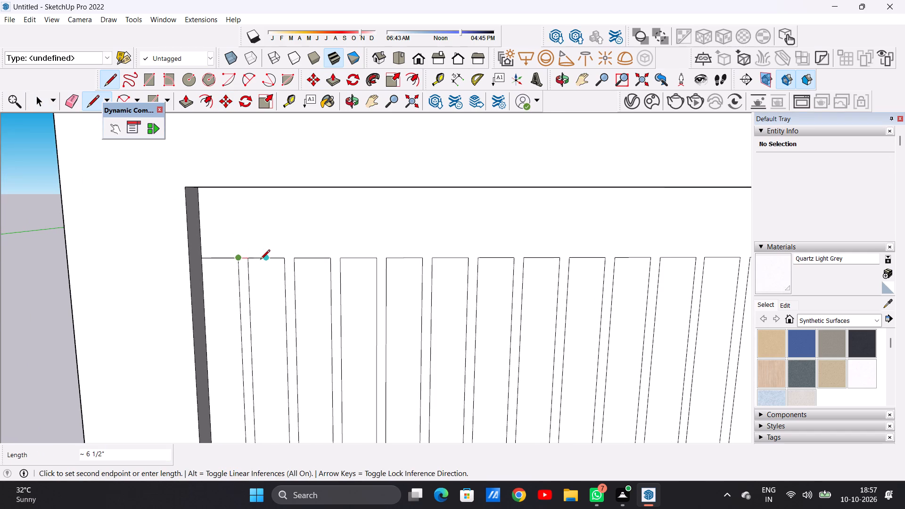
scroll(247, 260, down, 8)
scroll(250, 259, up, 3)
scroll(250, 259, down, 1)
scroll(250, 259, up, 1)
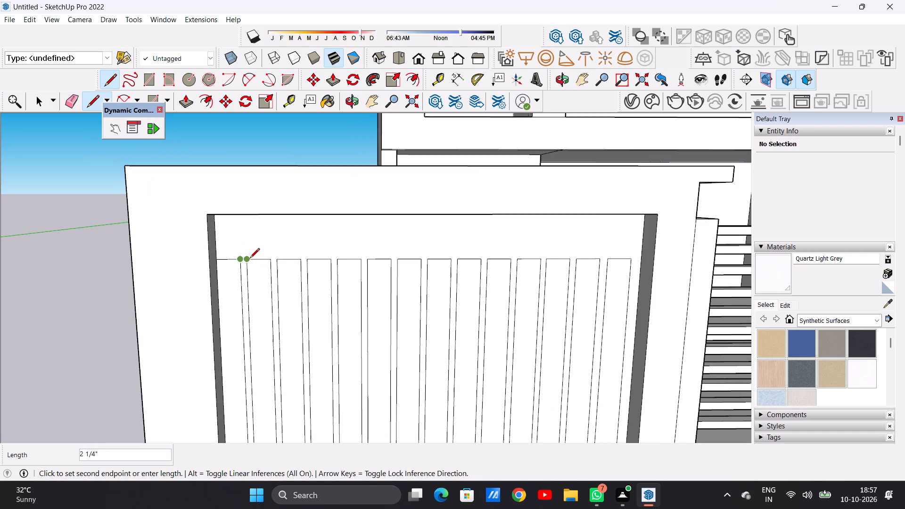
scroll(310, 267, down, 5)
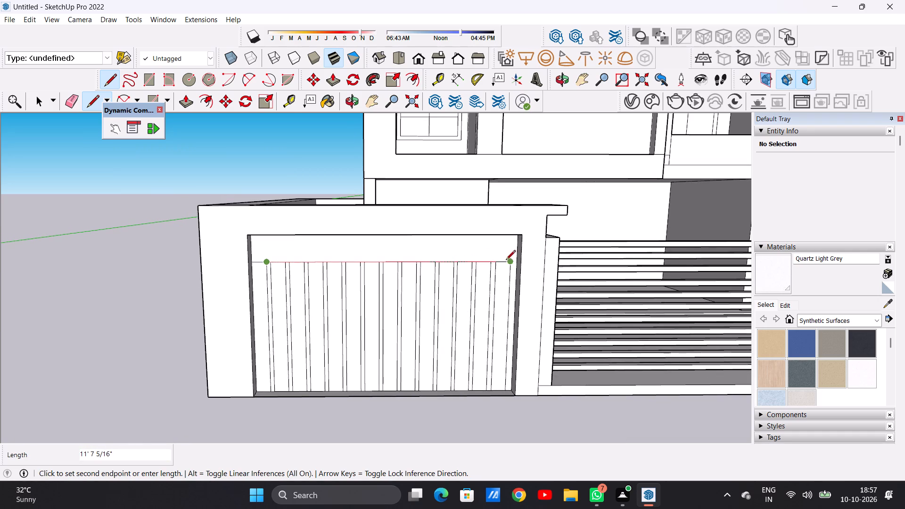
scroll(516, 263, up, 9)
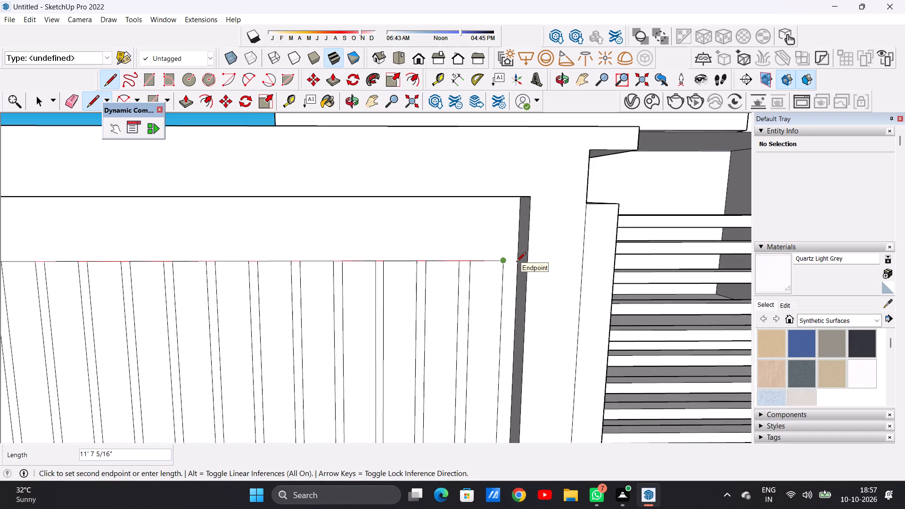
click(519, 260)
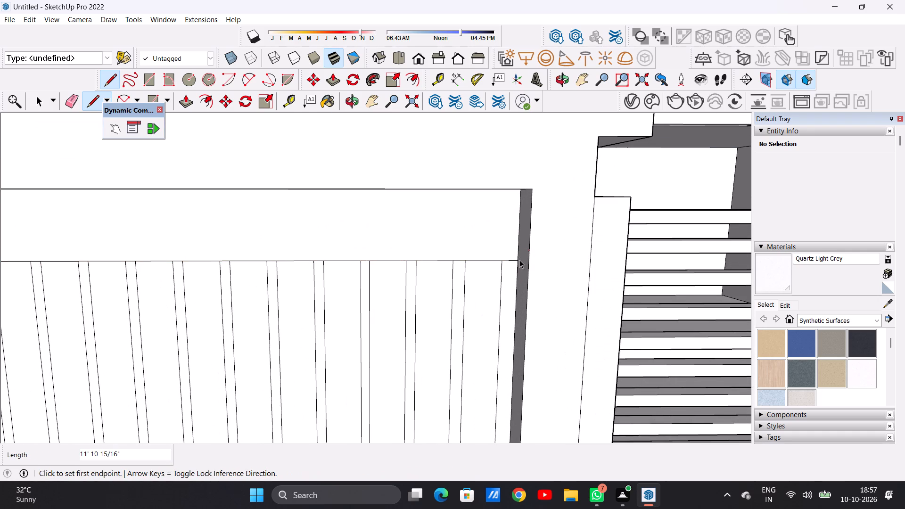
key(space)
Examine the left-hand recessed panel, boundary wall and ground-floor front from several angles and distances.
scroll(444, 263, down, 9)
scroll(286, 264, up, 8)
scroll(125, 265, up, 4)
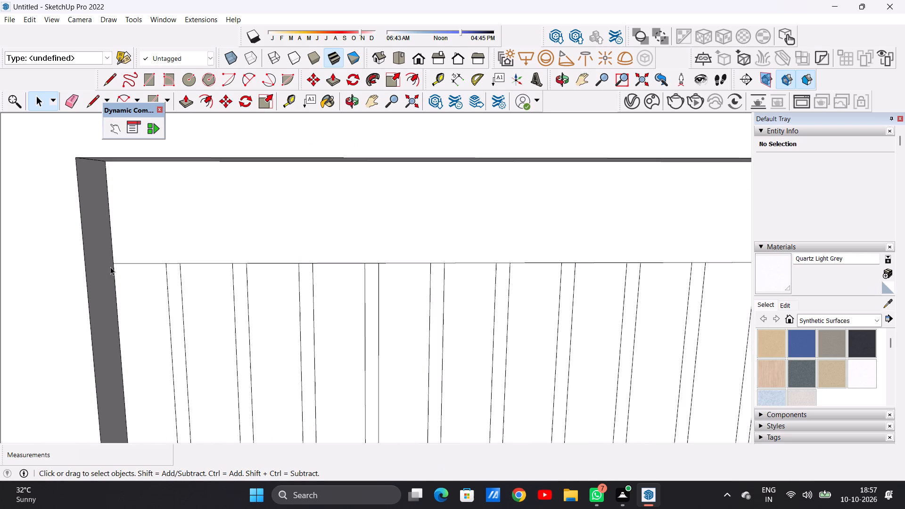
scroll(222, 309, down, 6)
scroll(268, 287, down, 17)
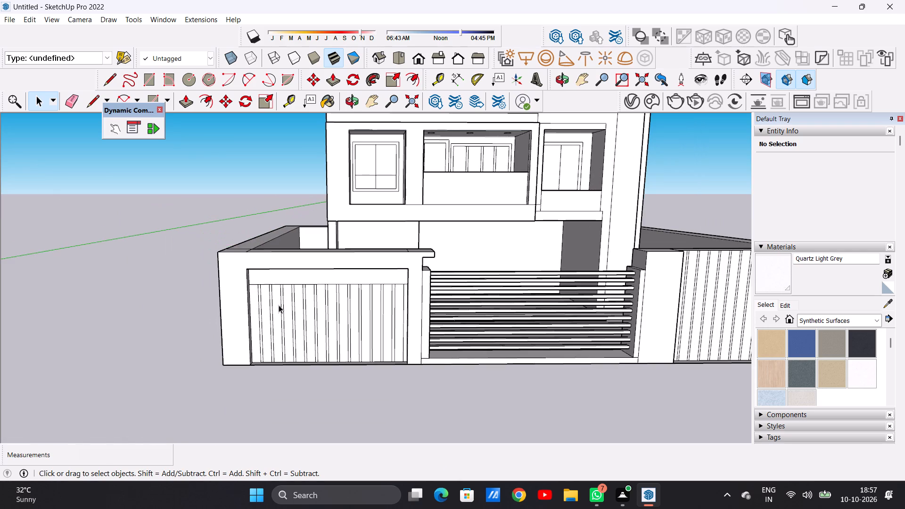
middle_drag(282, 306, 298, 306)
scroll(275, 315, down, 2)
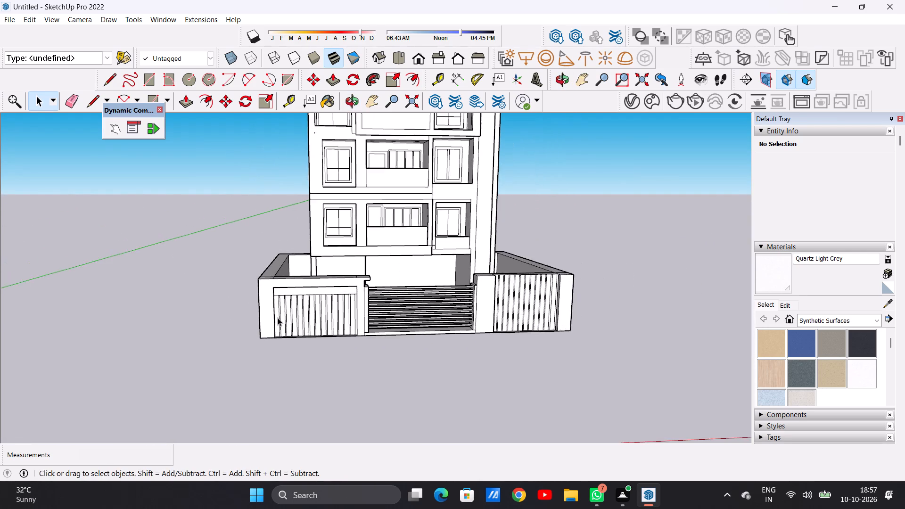
scroll(278, 318, down, 8)
middle_drag(324, 324, 260, 288)
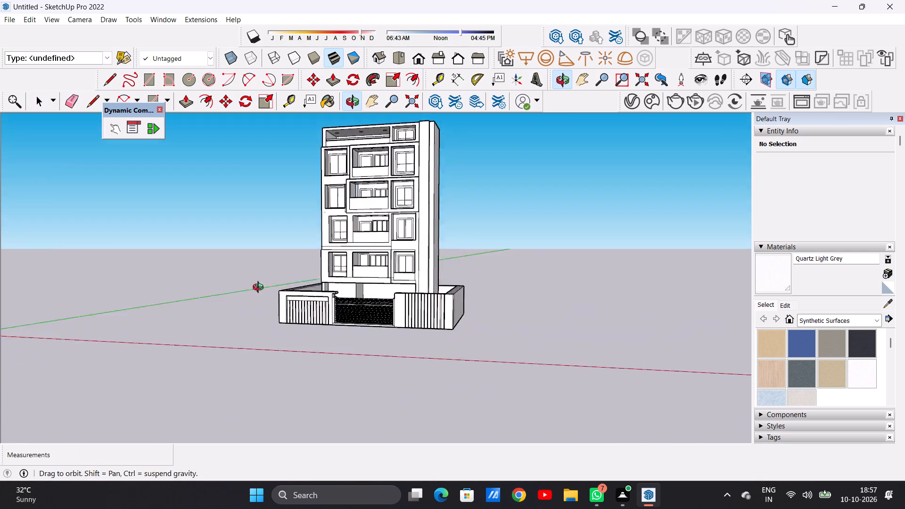
middle_drag(260, 288, 294, 362)
scroll(293, 362, up, 1)
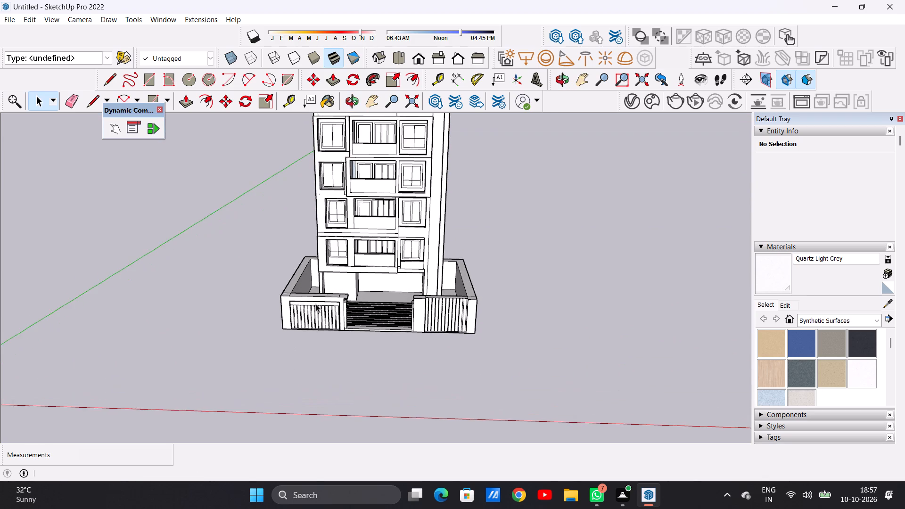
scroll(334, 279, up, 17)
middle_drag(481, 294, 206, 321)
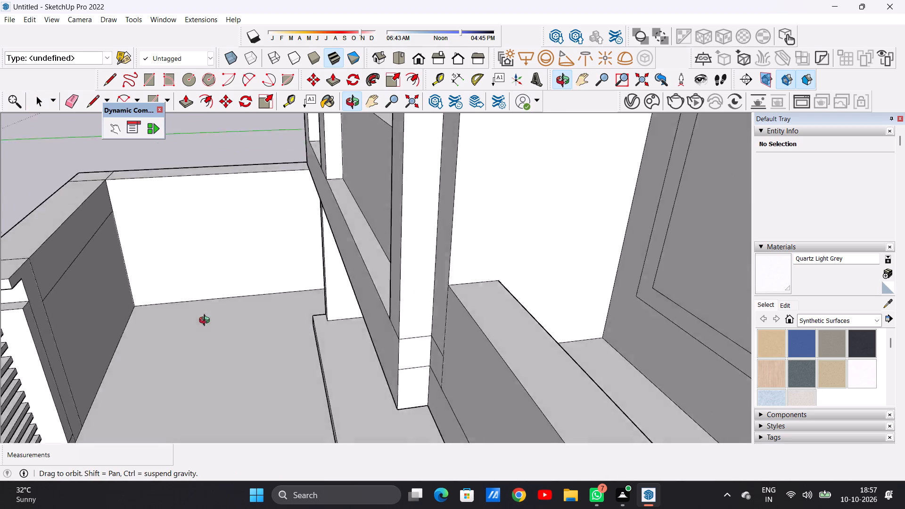
middle_drag(206, 321, 425, 334)
scroll(425, 334, up, 1)
scroll(362, 330, down, 11)
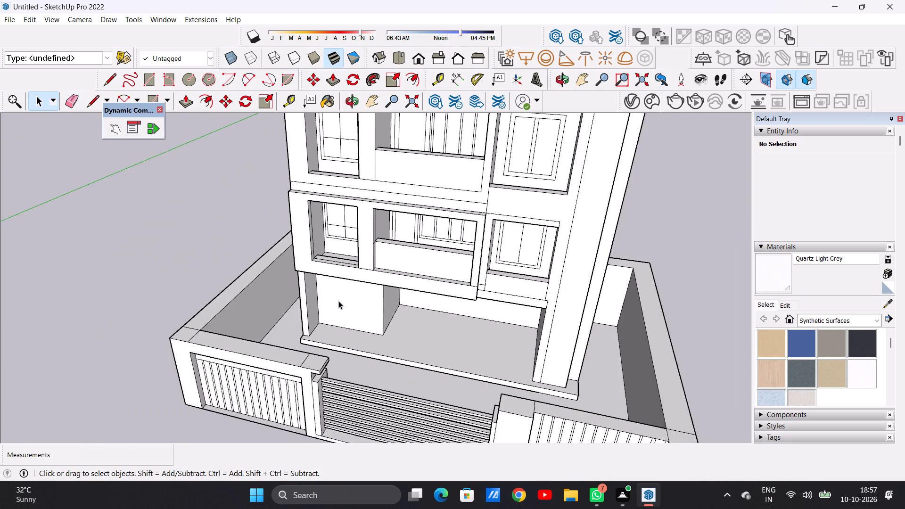
scroll(338, 302, down, 5)
middle_drag(324, 337, 367, 393)
scroll(337, 340, up, 12)
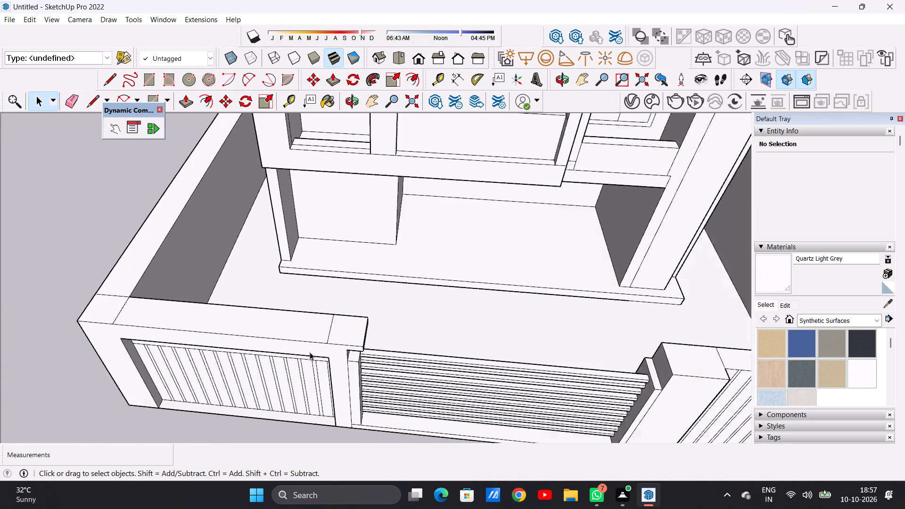
scroll(310, 352, up, 5)
scroll(359, 323, down, 7)
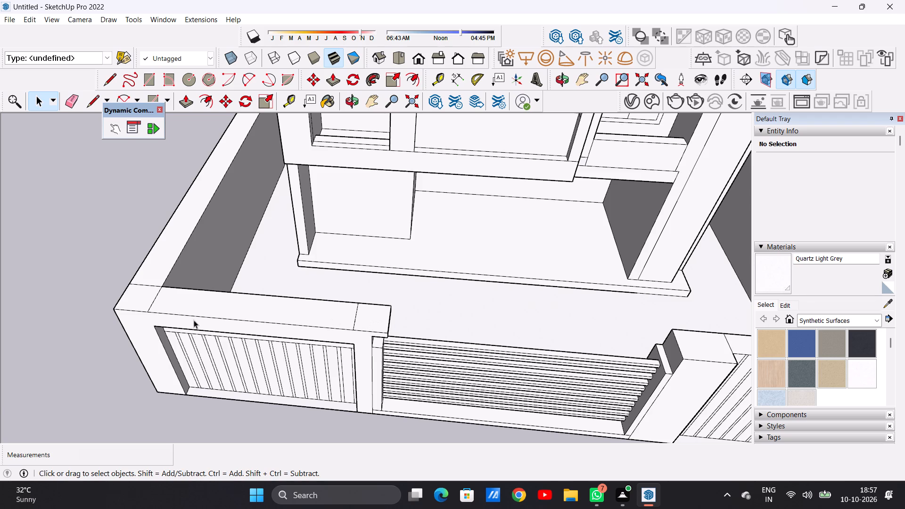
scroll(191, 327, down, 11)
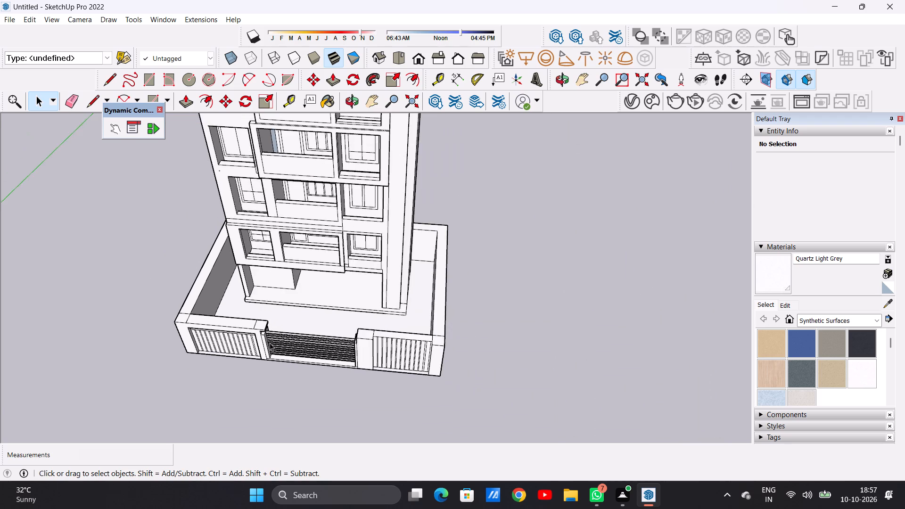
Erase the horizontal edge crossing the building's plain side wall above the ground floor.
middle_drag(271, 344, 502, 317)
middle_drag(382, 337, 517, 319)
middle_drag(313, 367, 397, 350)
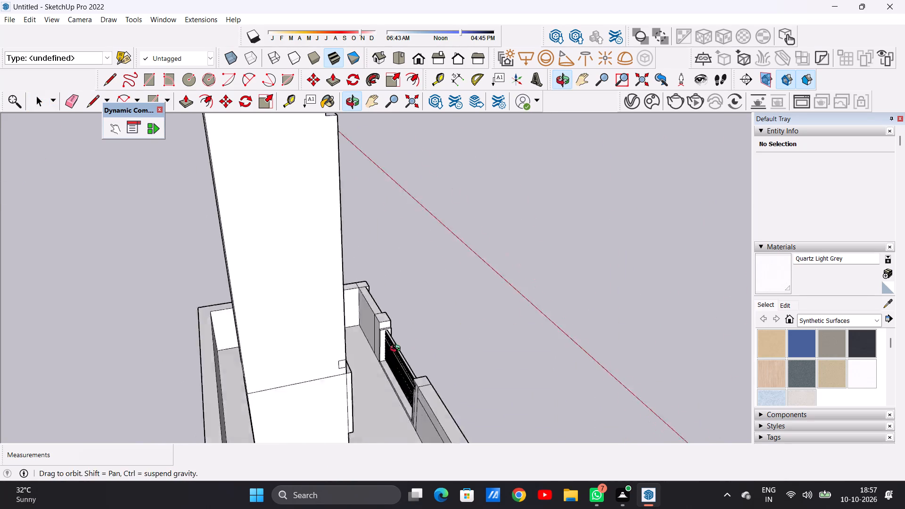
middle_drag(397, 350, 428, 346)
scroll(428, 346, up, 1)
scroll(379, 308, down, 12)
middle_drag(371, 341, 302, 325)
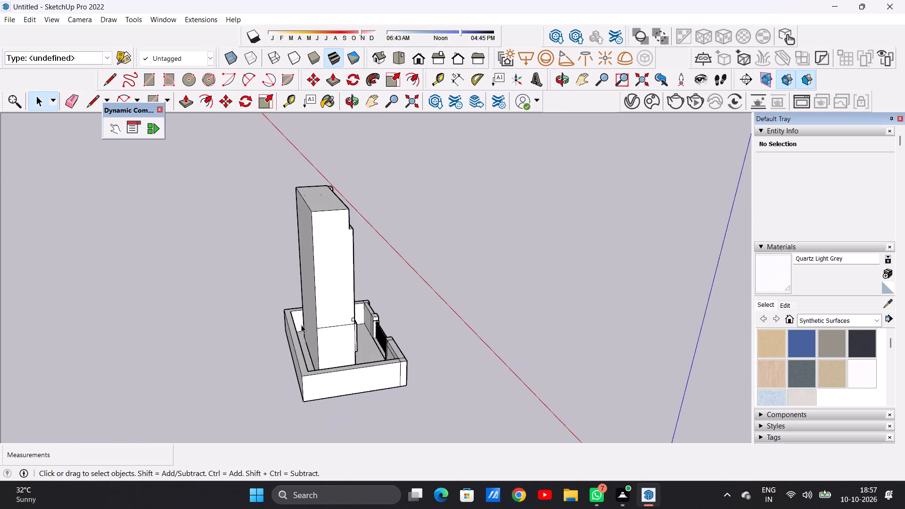
scroll(335, 328, up, 13)
key(e)
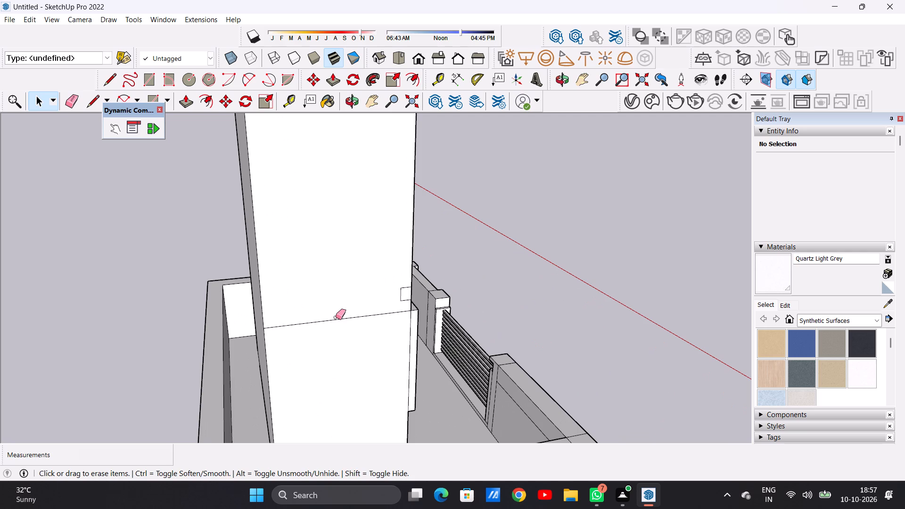
drag(336, 317, 338, 325)
Erase the leftover small square outline on the side wall, beside the front corner just above the first-floor projection.
scroll(343, 325, down, 4)
middle_drag(380, 332, 212, 324)
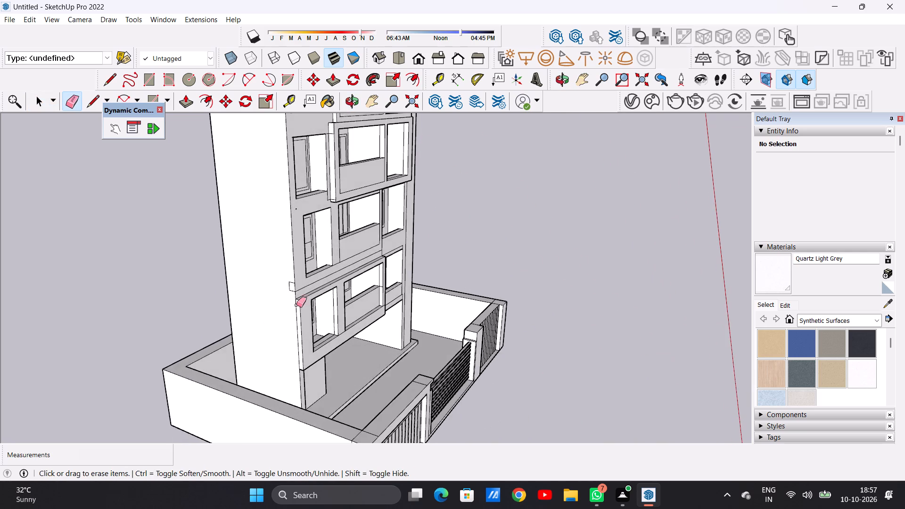
scroll(302, 290, up, 12)
drag(283, 273, 280, 282)
drag(286, 297, 286, 301)
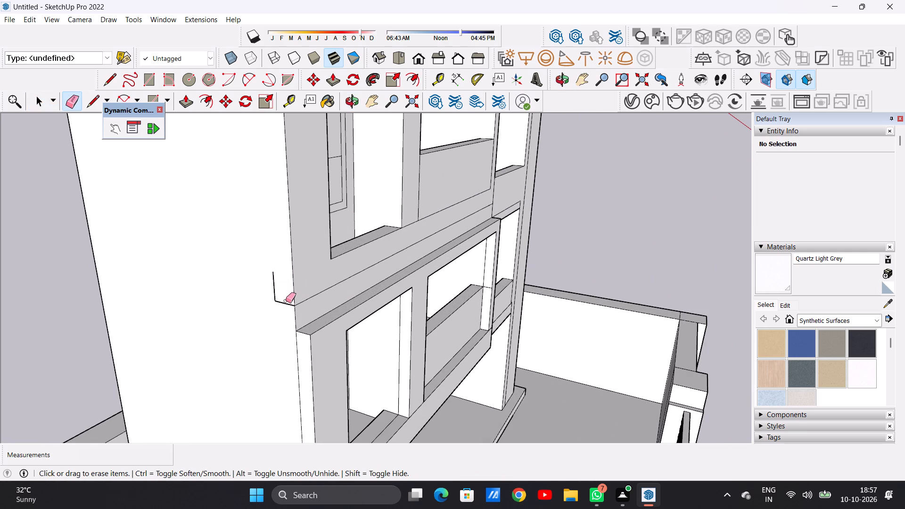
drag(286, 301, 283, 309)
drag(280, 288, 264, 290)
key(space)
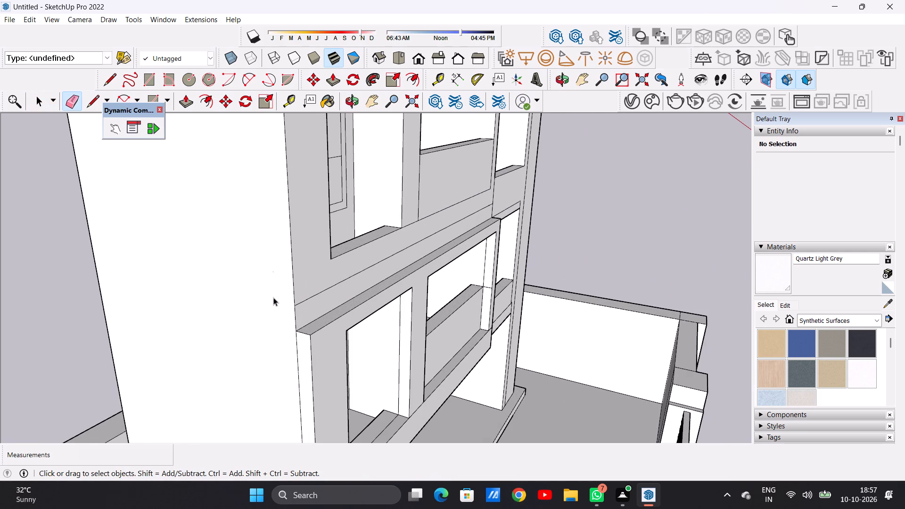
Examine the full front elevation and its window and balcony rows.
scroll(291, 310, down, 20)
scroll(291, 310, down, 2)
middle_drag(356, 321, 163, 283)
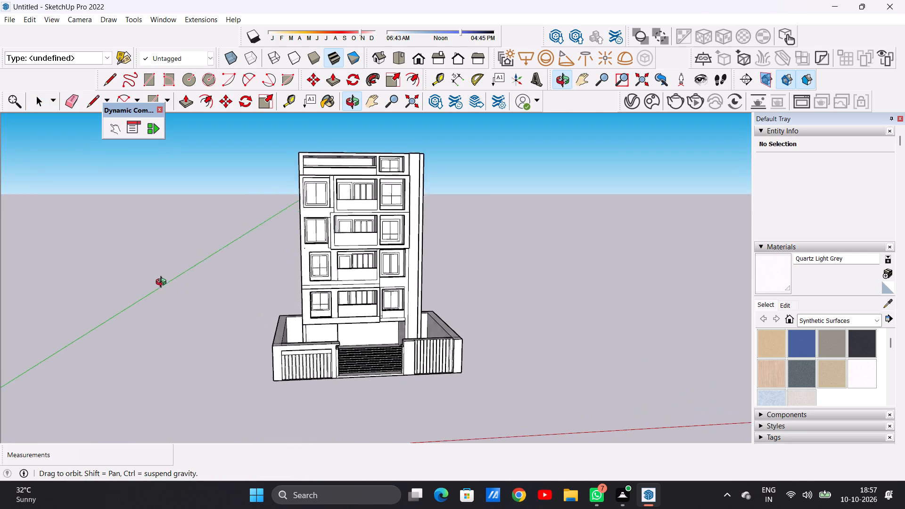
middle_drag(163, 283, 158, 280)
scroll(324, 298, up, 14)
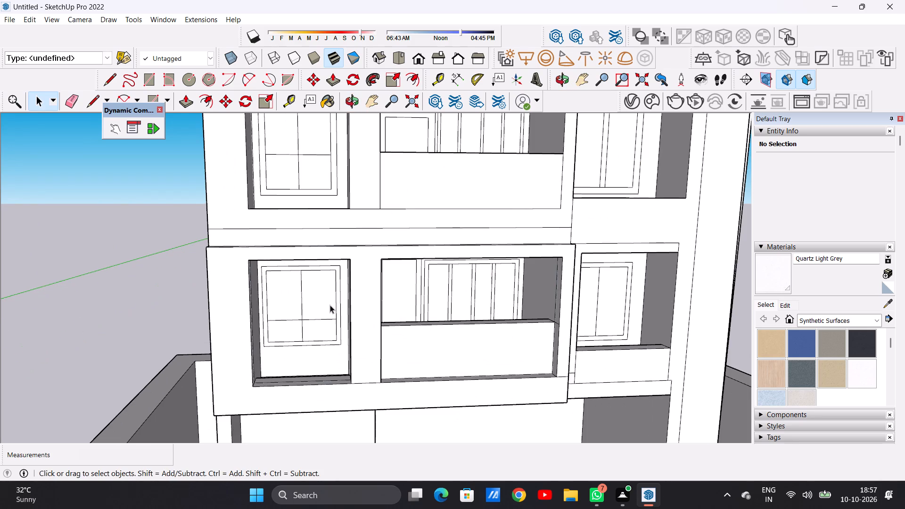
scroll(304, 310, down, 7)
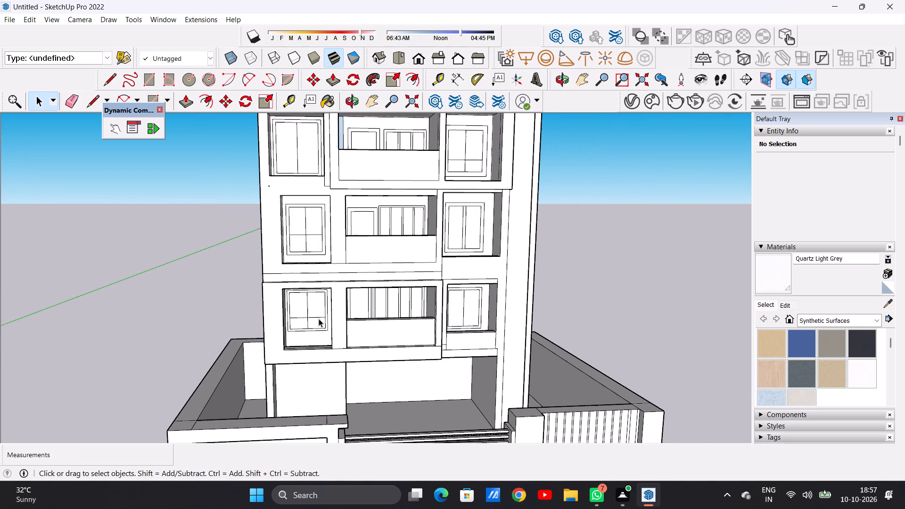
scroll(319, 319, down, 6)
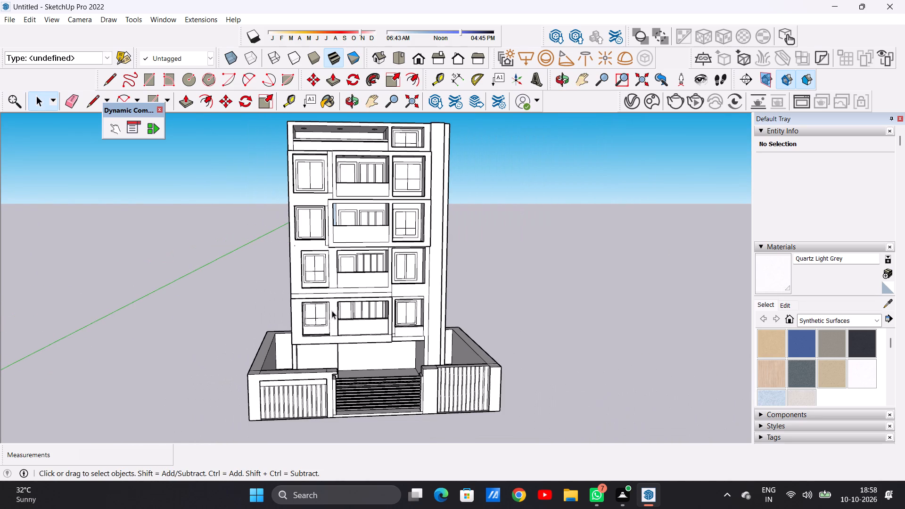
scroll(330, 277, down, 1)
scroll(330, 277, up, 13)
Erase the short edge joining the second-floor window sill corner to the bottom of the adjacent balcony parapet.
middle_drag(331, 304, 410, 326)
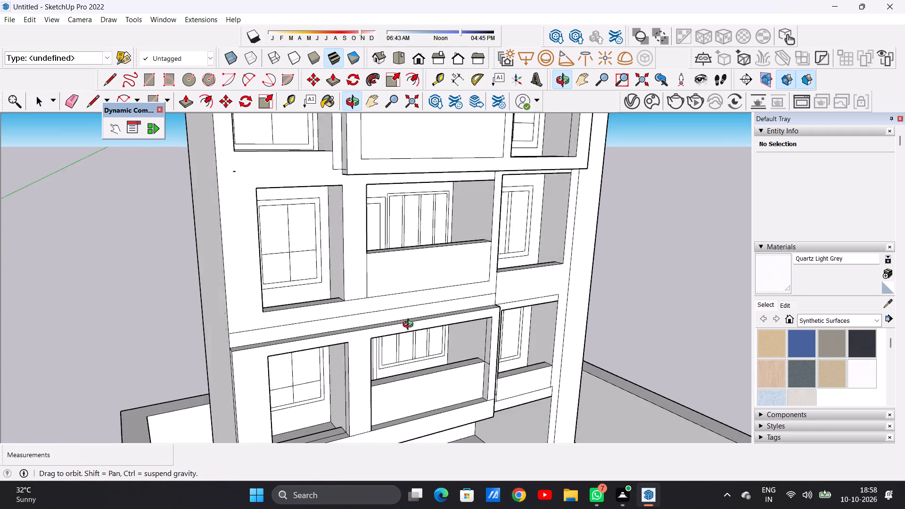
middle_drag(410, 326, 405, 354)
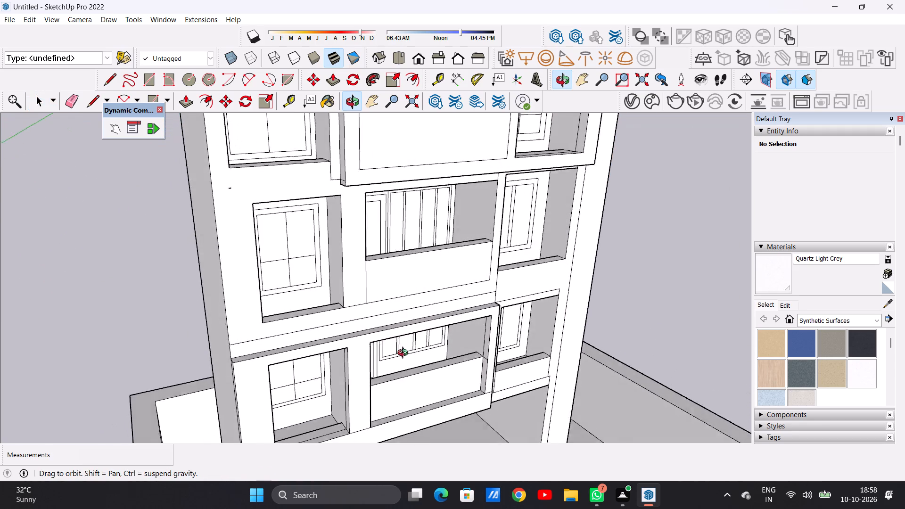
middle_drag(405, 354, 417, 380)
scroll(417, 380, up, 1)
scroll(354, 299, up, 8)
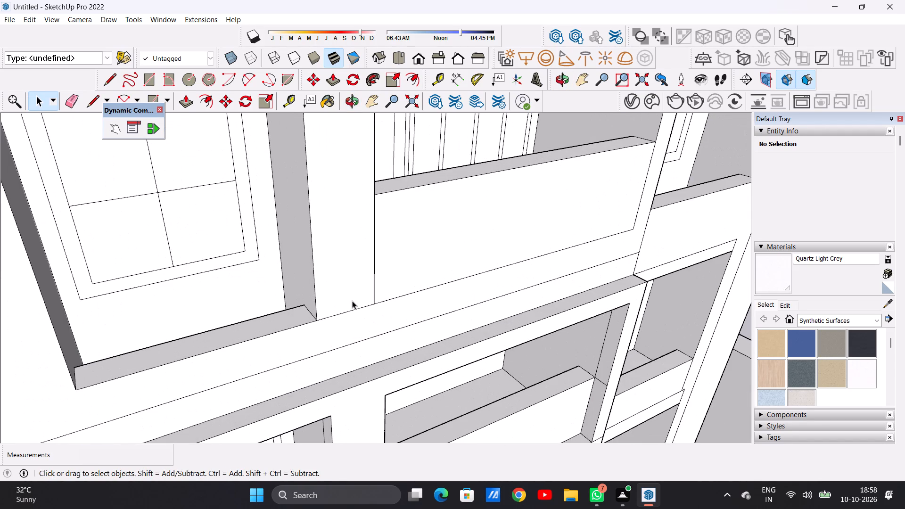
key(e)
drag(350, 304, 352, 315)
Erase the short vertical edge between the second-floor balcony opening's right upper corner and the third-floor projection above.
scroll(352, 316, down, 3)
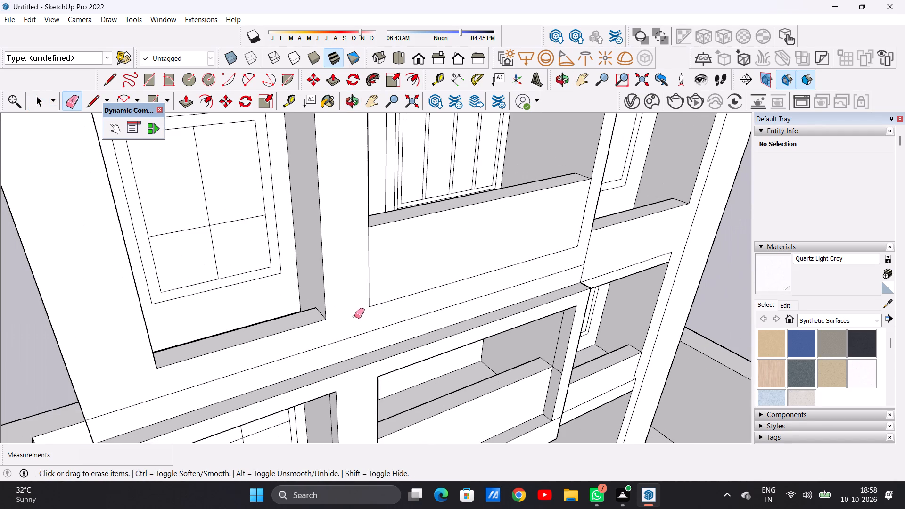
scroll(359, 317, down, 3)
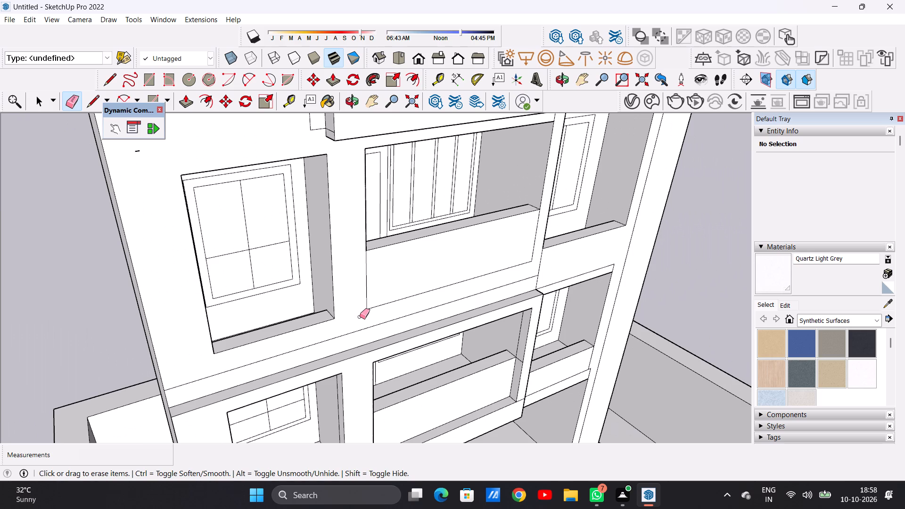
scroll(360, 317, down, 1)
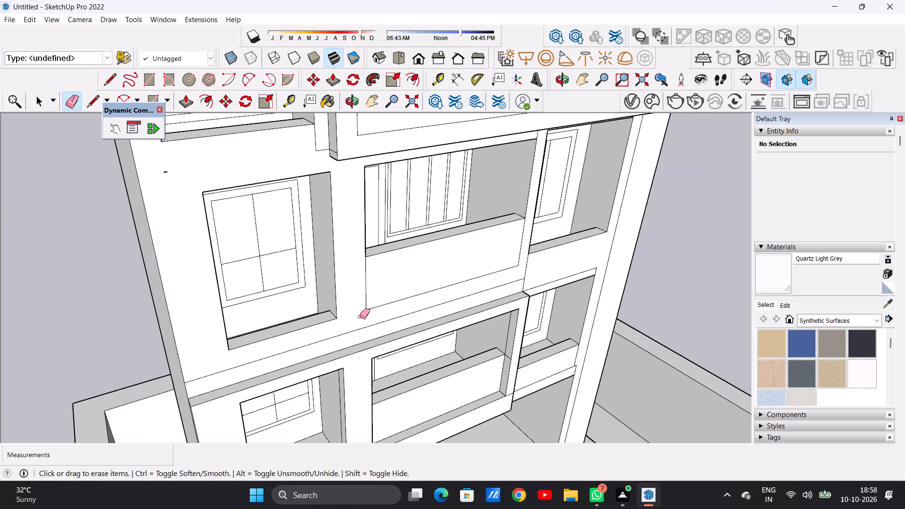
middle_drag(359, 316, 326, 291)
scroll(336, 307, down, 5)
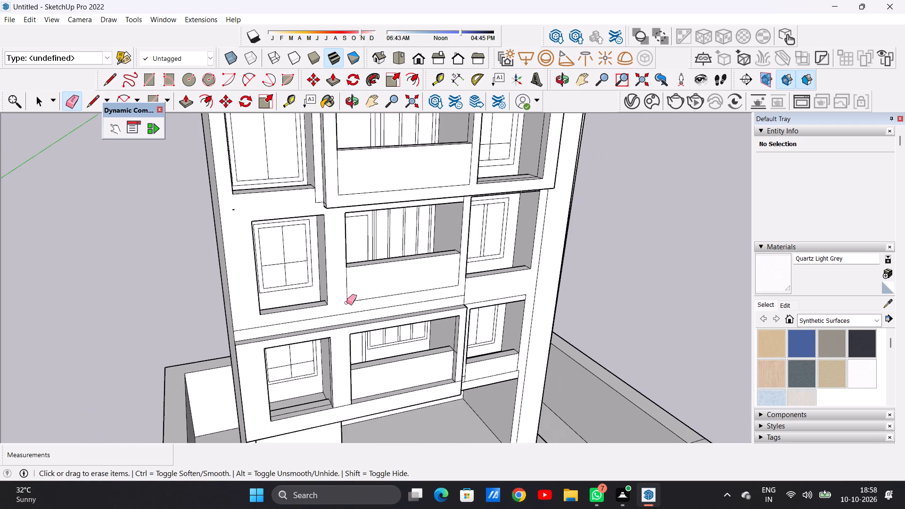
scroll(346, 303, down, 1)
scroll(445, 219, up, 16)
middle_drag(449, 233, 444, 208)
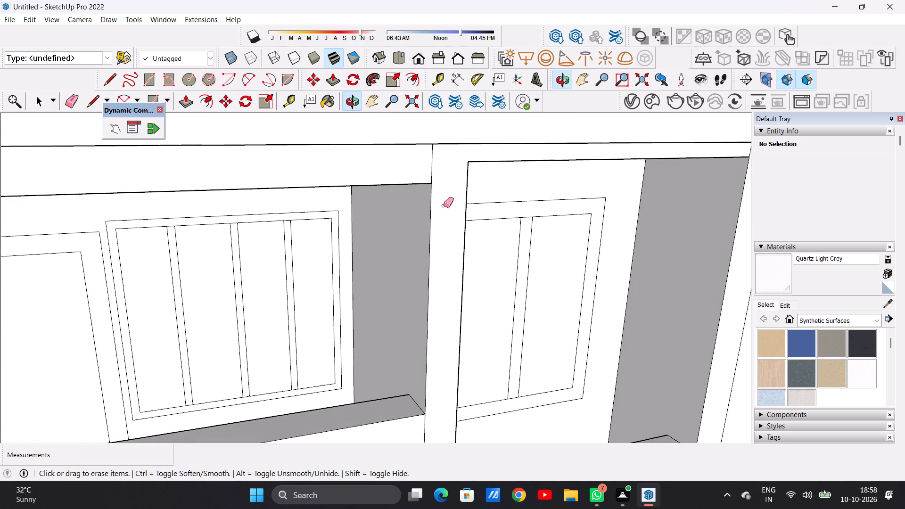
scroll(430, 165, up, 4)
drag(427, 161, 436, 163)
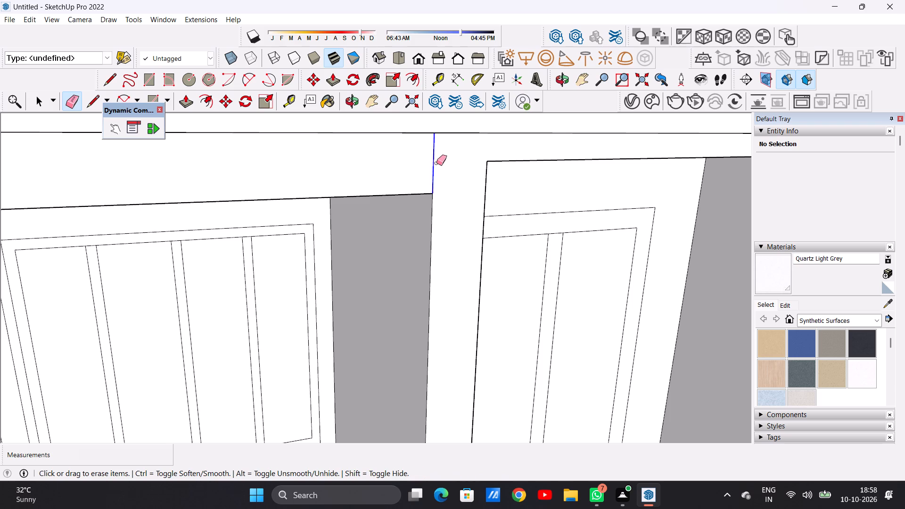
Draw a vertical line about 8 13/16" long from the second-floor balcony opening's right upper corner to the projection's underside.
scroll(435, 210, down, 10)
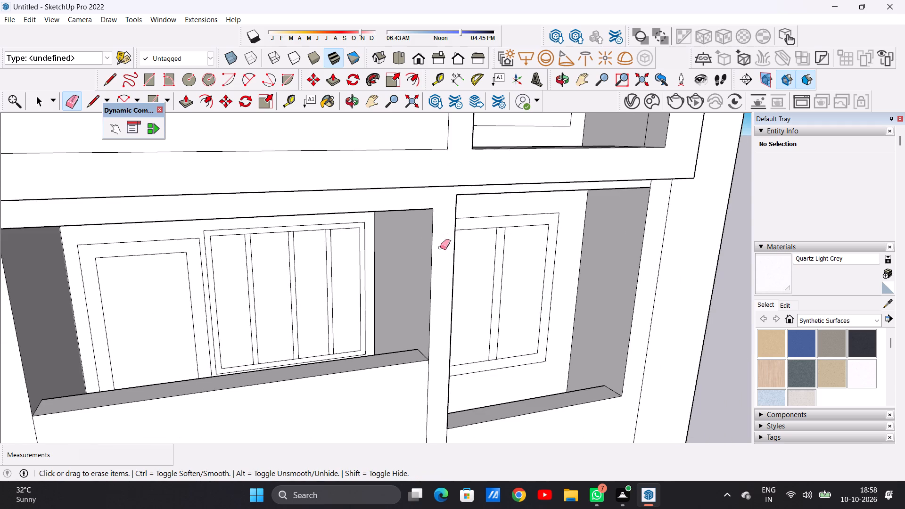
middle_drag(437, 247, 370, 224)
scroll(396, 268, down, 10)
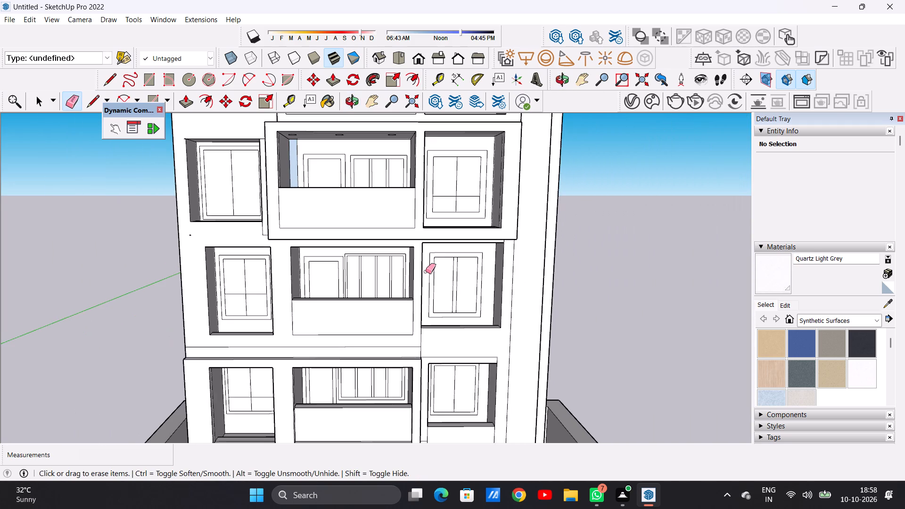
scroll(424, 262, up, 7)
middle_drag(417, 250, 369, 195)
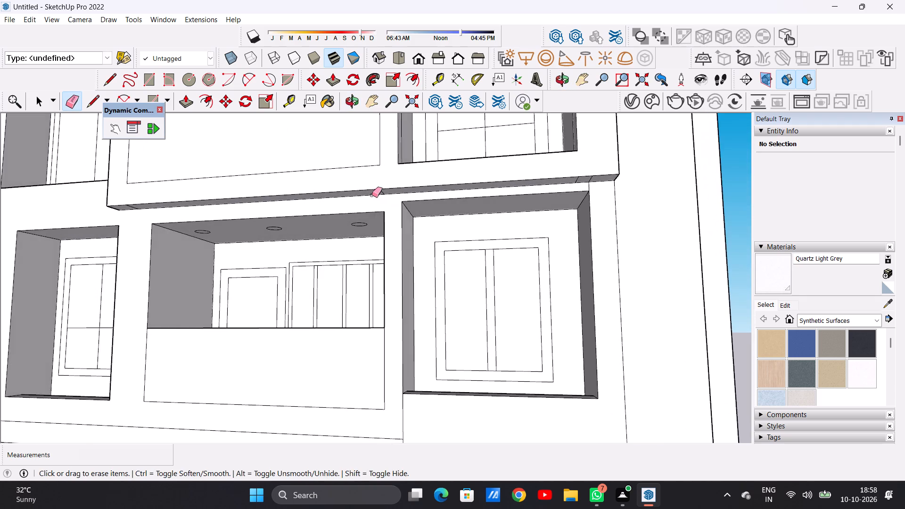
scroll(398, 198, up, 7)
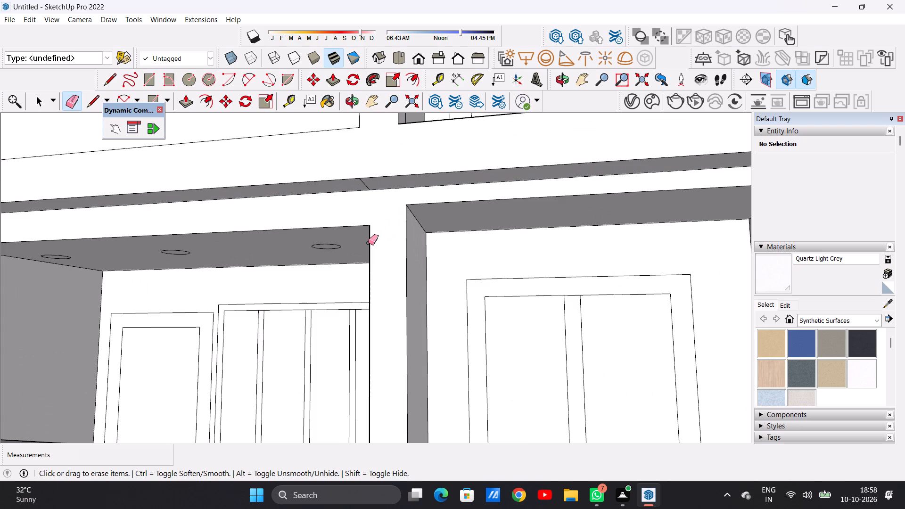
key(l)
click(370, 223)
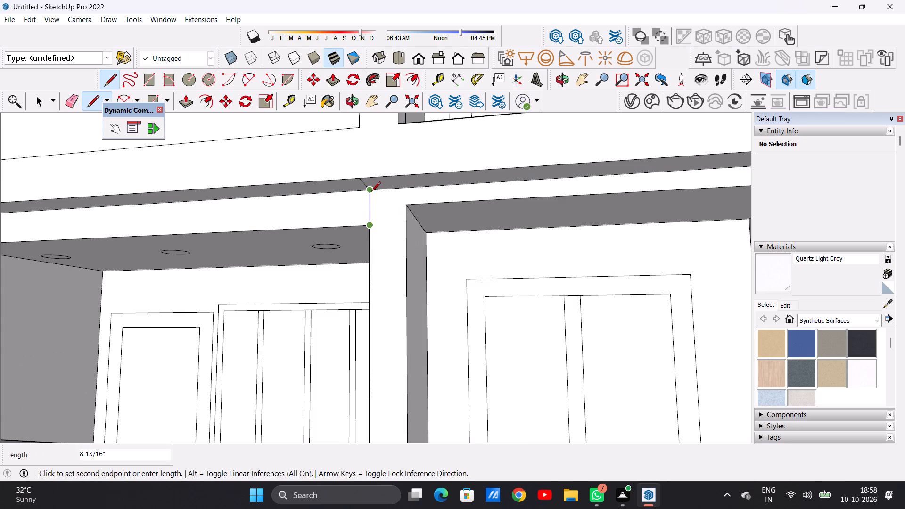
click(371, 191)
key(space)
Examine the front elevation, comparing the second-floor balcony and window openings with the rows above and below.
scroll(413, 270, down, 12)
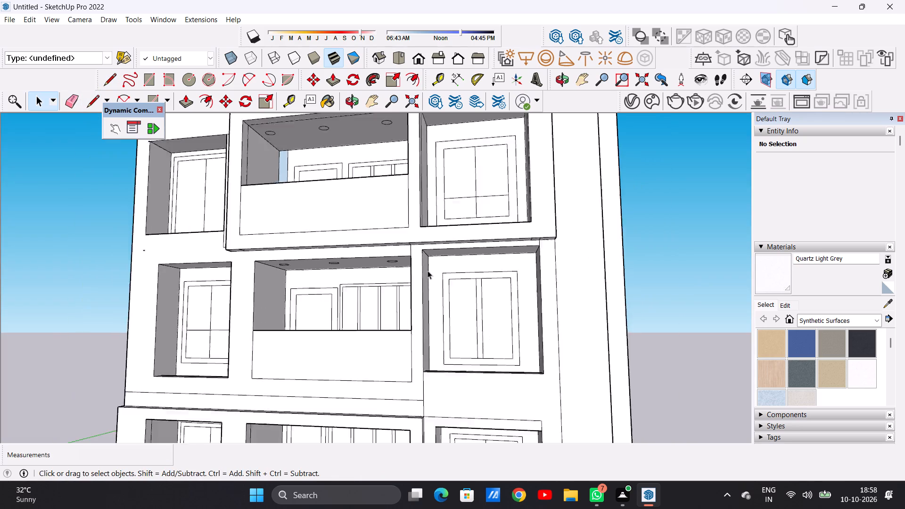
scroll(428, 271, down, 2)
middle_drag(389, 314, 440, 369)
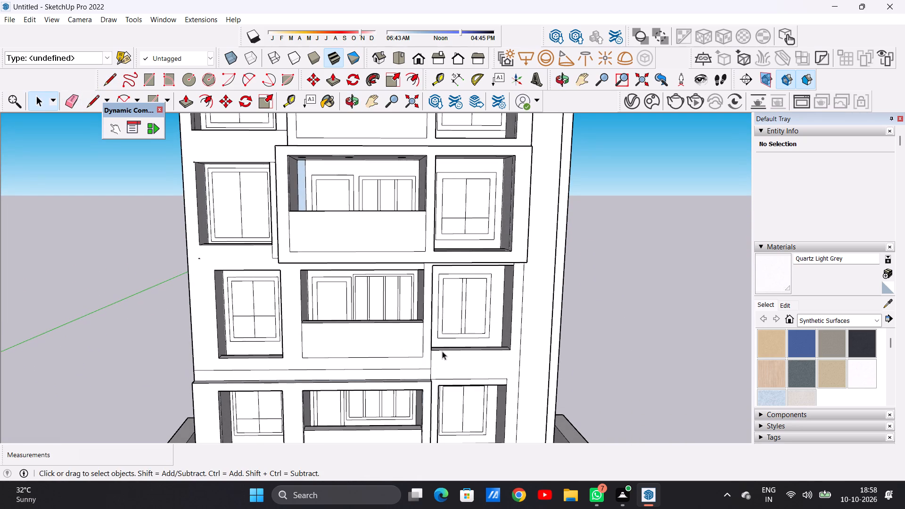
middle_drag(432, 346, 408, 340)
scroll(409, 344, down, 3)
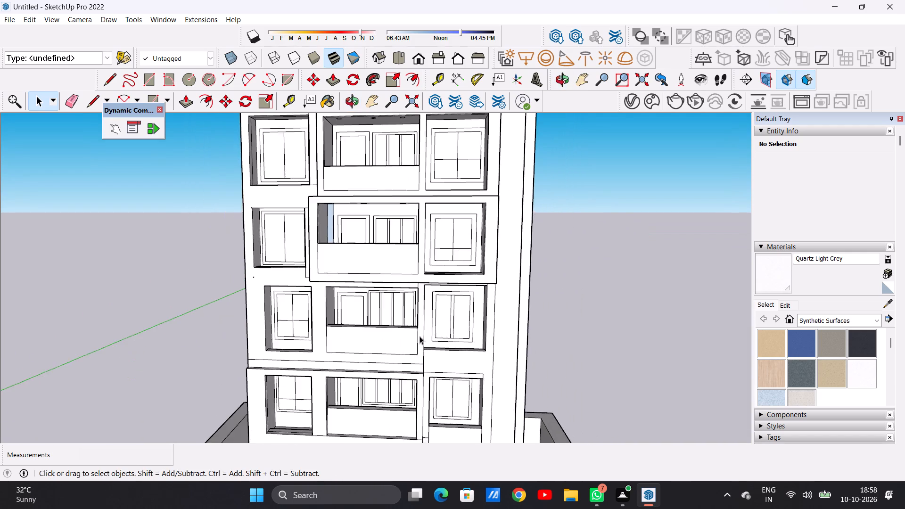
scroll(420, 336, down, 5)
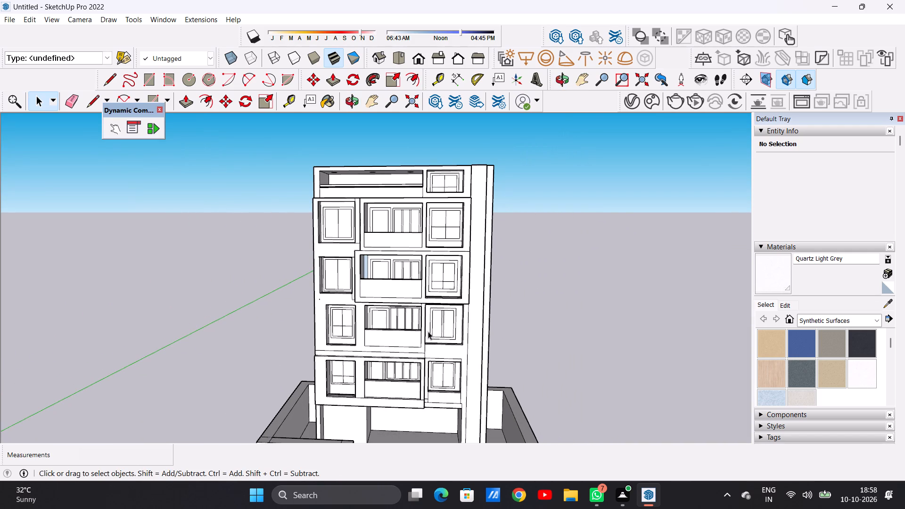
middle_drag(427, 328, 373, 318)
scroll(403, 332, up, 7)
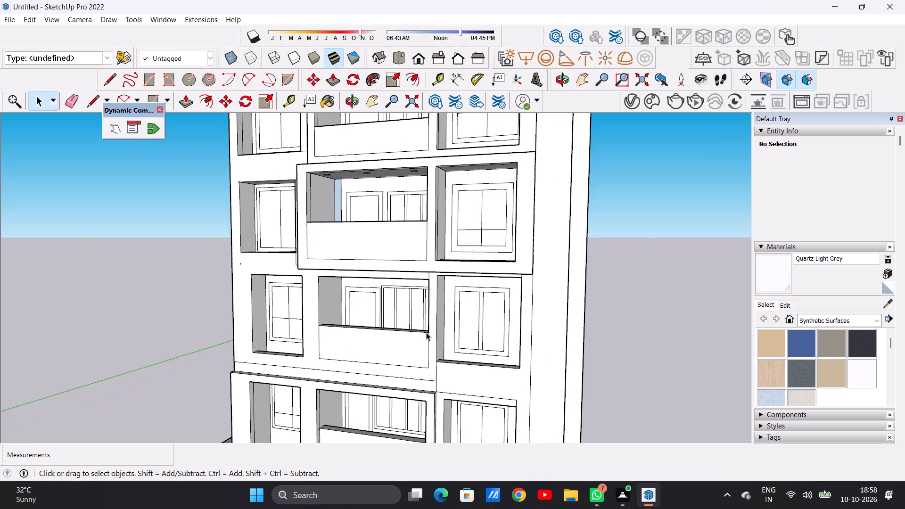
scroll(435, 334, up, 5)
scroll(432, 336, down, 7)
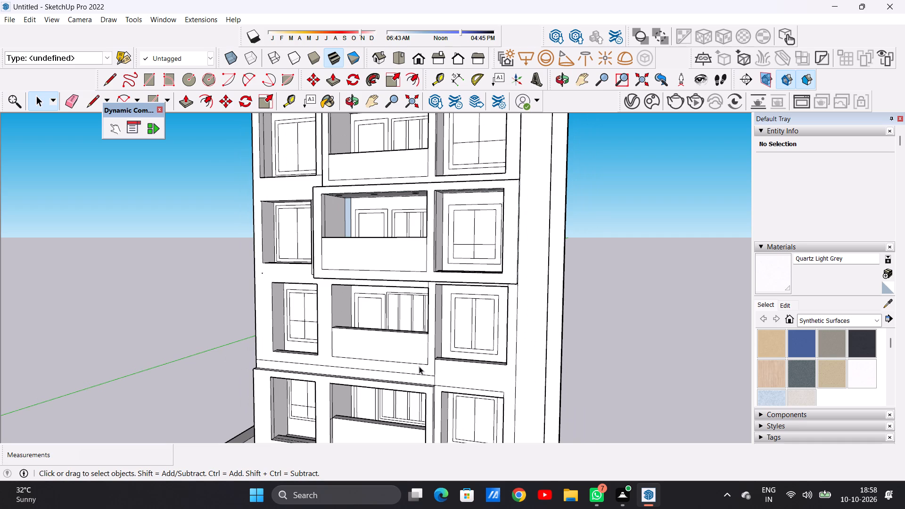
Push/Pull the balcony-side reveal of the second-floor right-hand window recess inward 8 7/8", in line with the first-floor recess.
scroll(459, 335, up, 5)
middle_drag(449, 355, 458, 374)
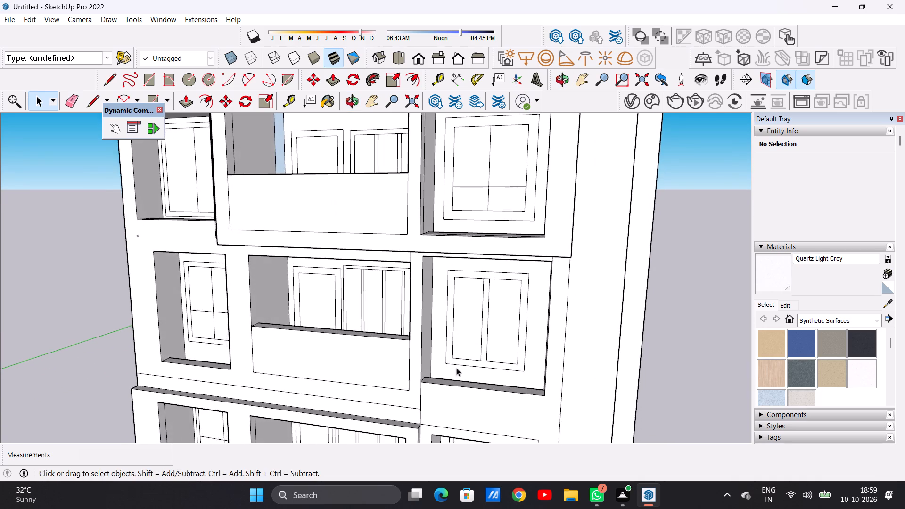
scroll(455, 360, down, 7)
scroll(437, 400, up, 6)
key(p)
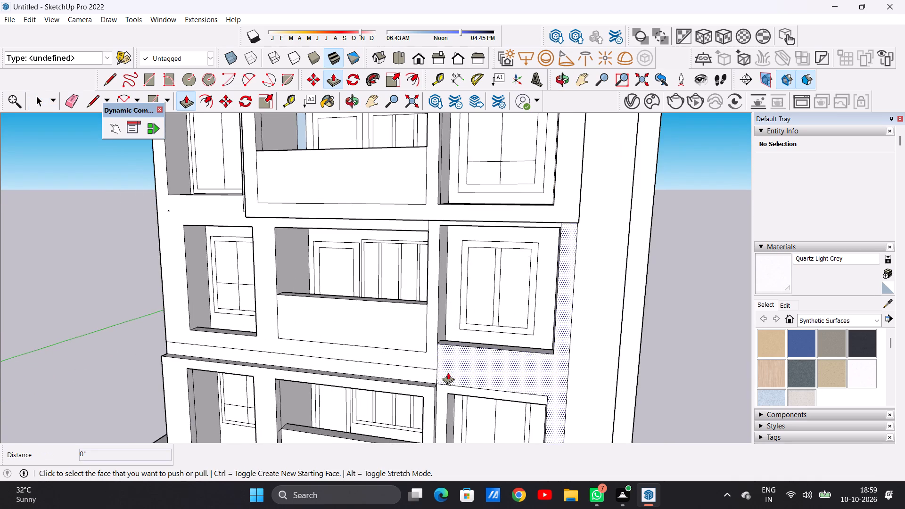
scroll(451, 298, up, 9)
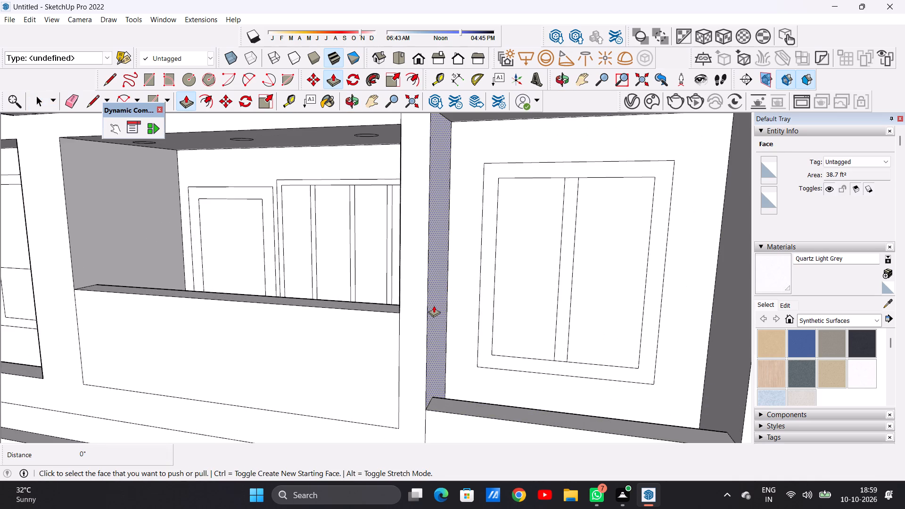
click(434, 305)
scroll(452, 307, down, 8)
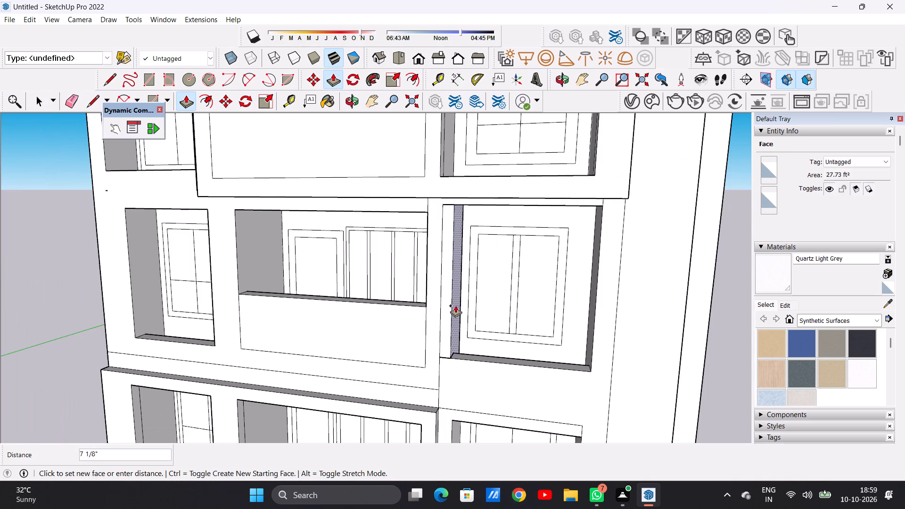
click(452, 419)
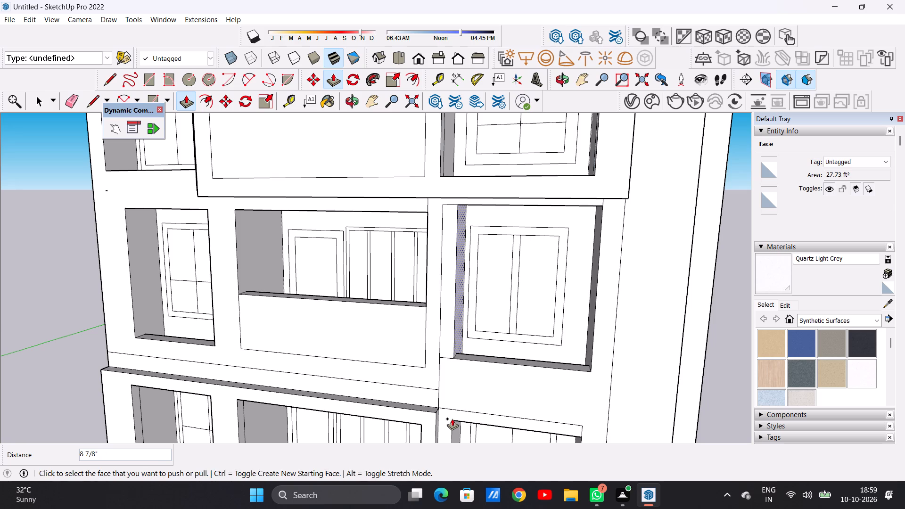
key(space)
Examine the narrowed second-floor window recess from the side and against the whole front elevation.
middle_drag(460, 345, 309, 368)
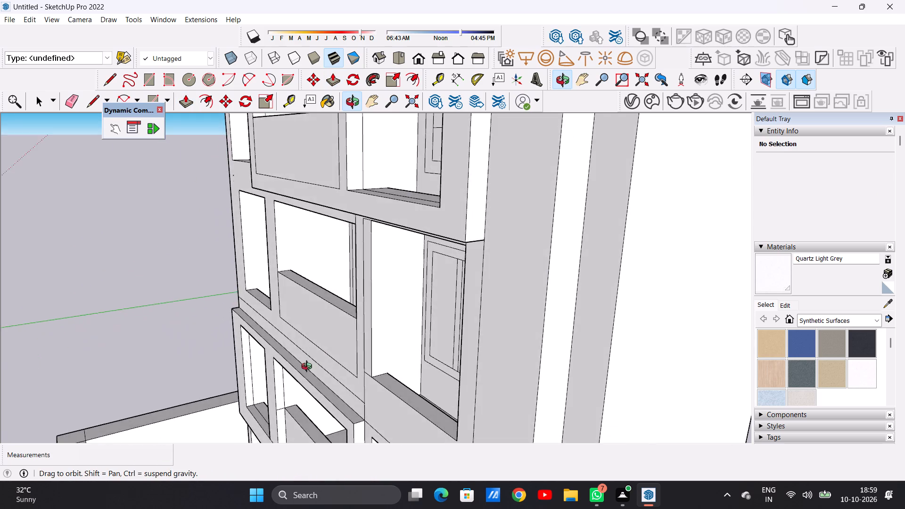
middle_drag(309, 368, 486, 339)
scroll(460, 348, down, 12)
middle_drag(449, 383, 453, 350)
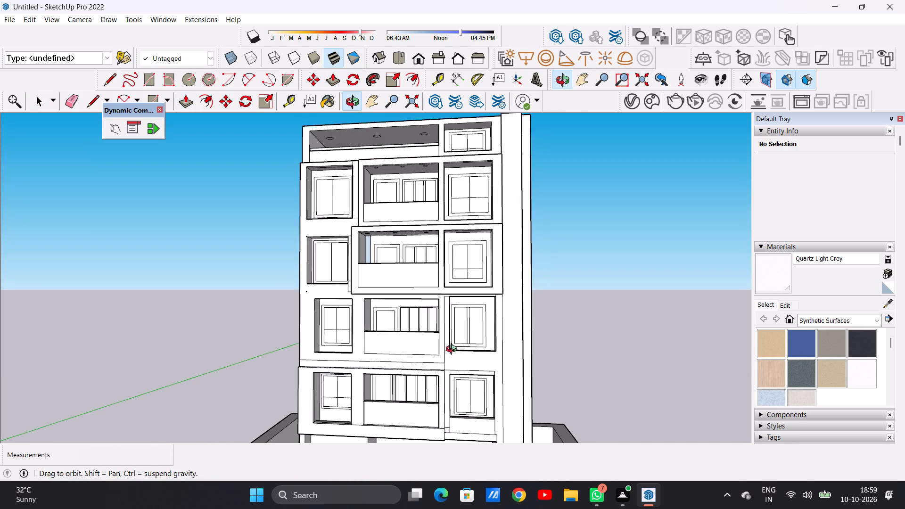
middle_drag(453, 350, 454, 346)
scroll(457, 365, down, 1)
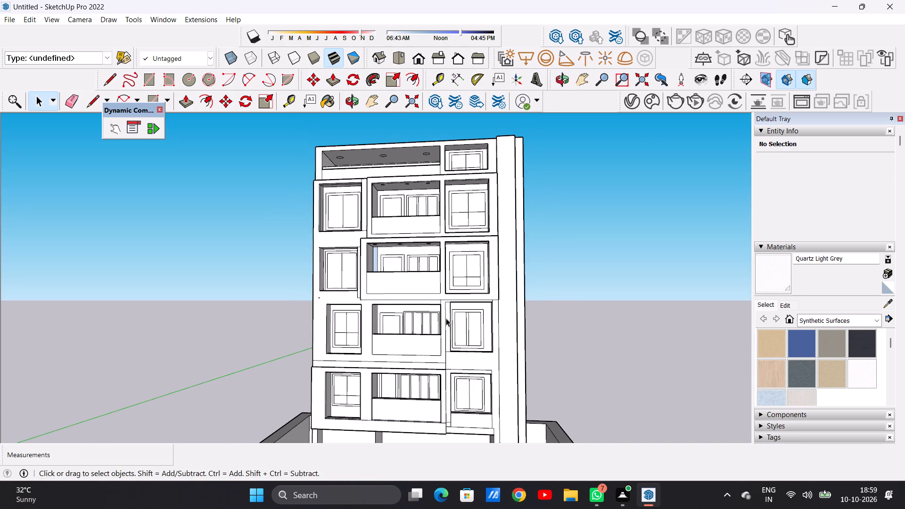
scroll(445, 309, up, 19)
scroll(430, 313, down, 9)
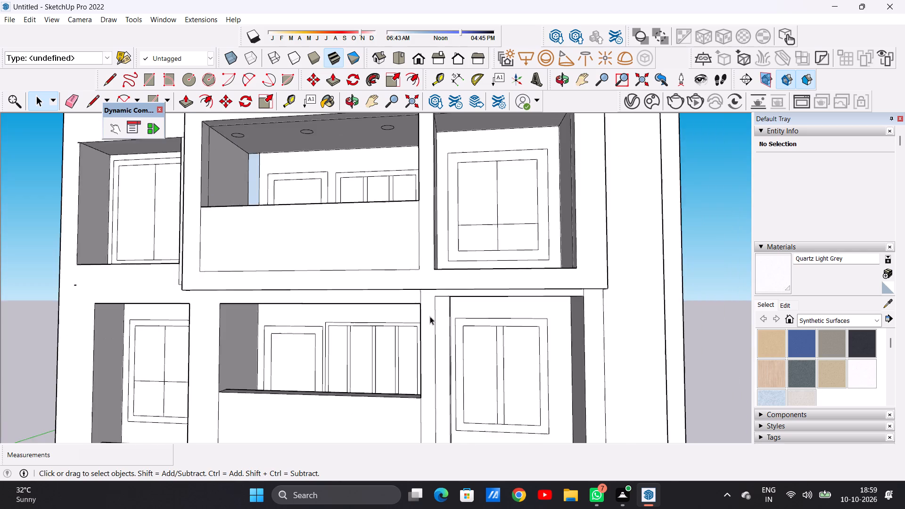
Draw a vertical line about 4 3/16" long from the filled strip's balcony-side upper corner to the third-floor projection's underside.
middle_drag(432, 321, 420, 365)
scroll(428, 336, up, 8)
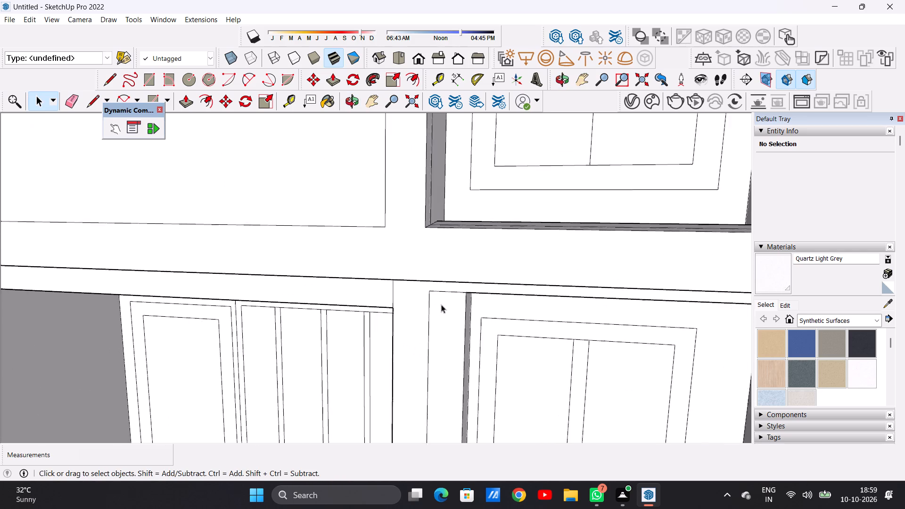
scroll(441, 304, up, 2)
middle_drag(428, 315, 431, 282)
scroll(431, 282, up, 1)
scroll(427, 275, down, 1)
scroll(427, 275, up, 3)
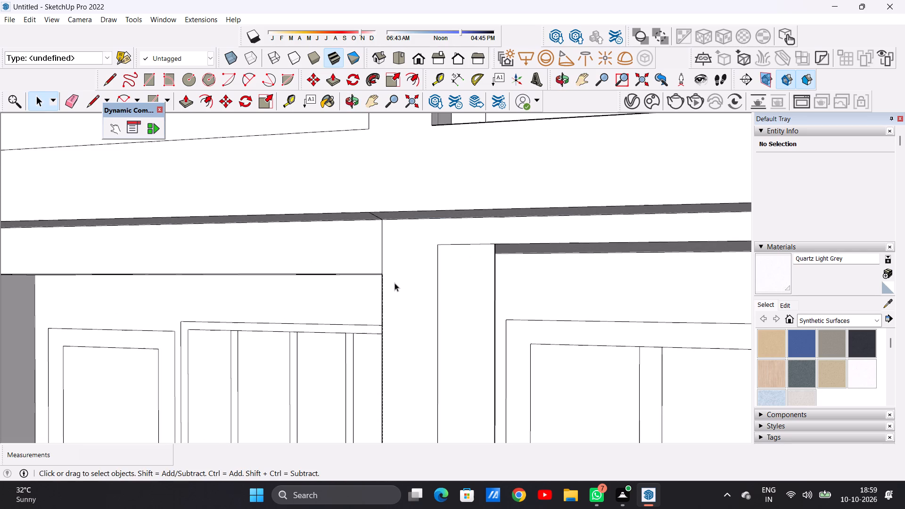
key(l)
click(437, 246)
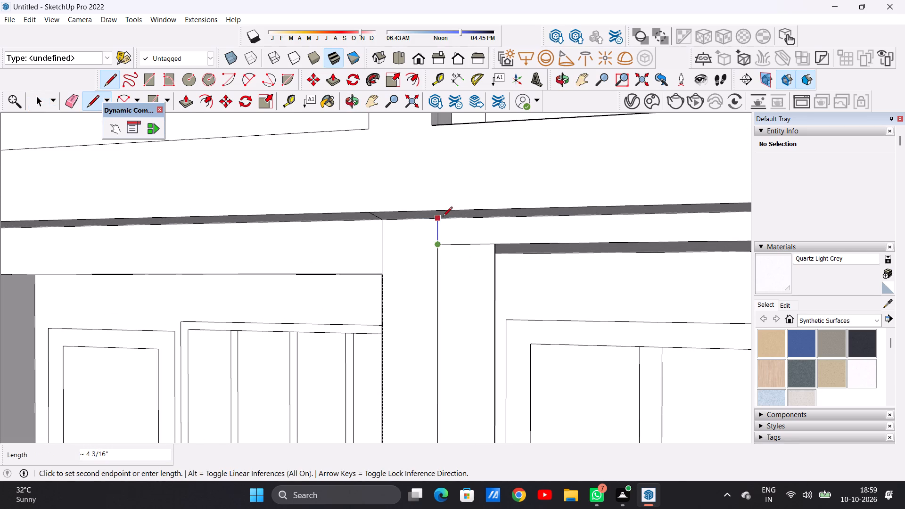
click(439, 217)
key(space)
Erase the short vertical edge rising from the second-floor balcony opening's right upper corner to the projection's underside.
key(e)
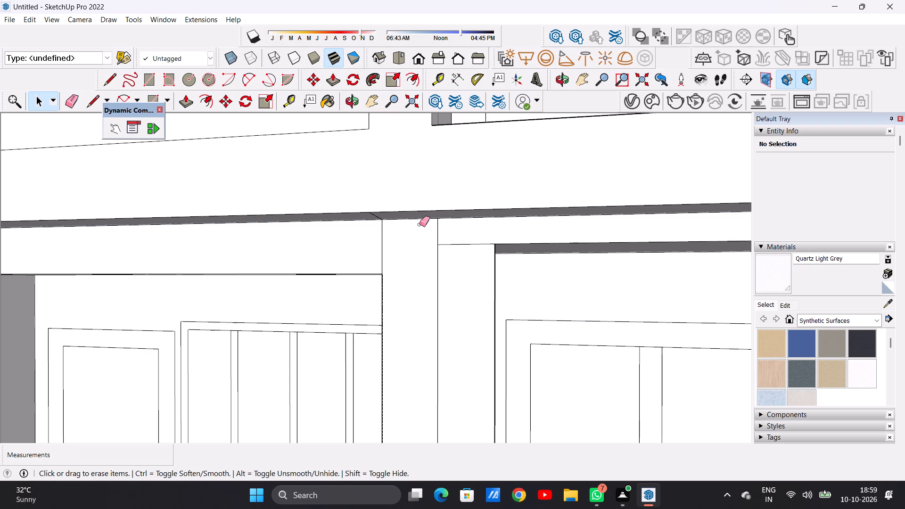
drag(393, 239, 380, 240)
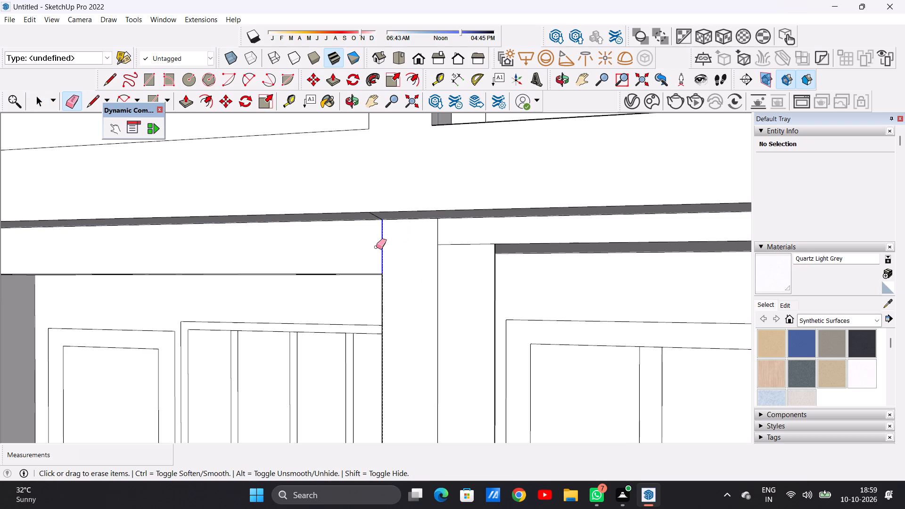
key(space)
Draw a horizontal line about 8' 1 15/16" long from the third-floor projection's lower back corner to the facade's left outer edge.
scroll(480, 325, down, 20)
scroll(480, 325, down, 4)
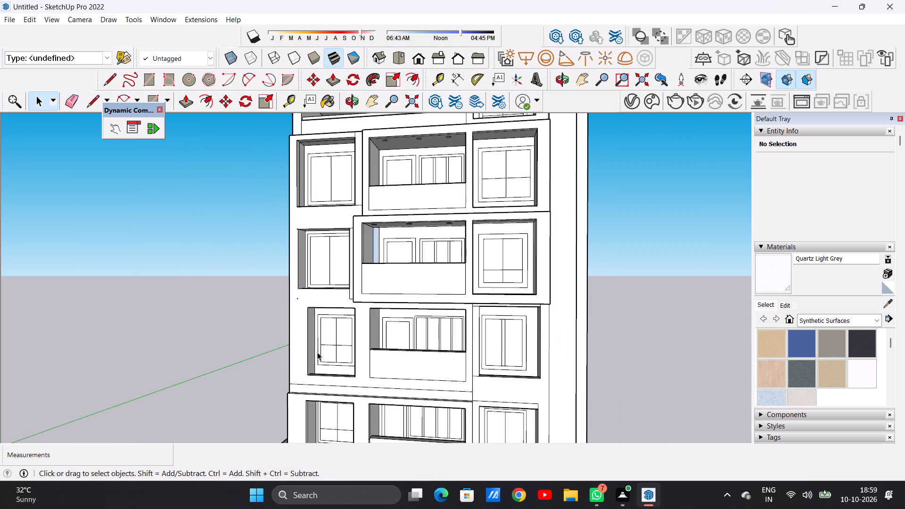
middle_drag(317, 352, 457, 369)
scroll(357, 307, up, 6)
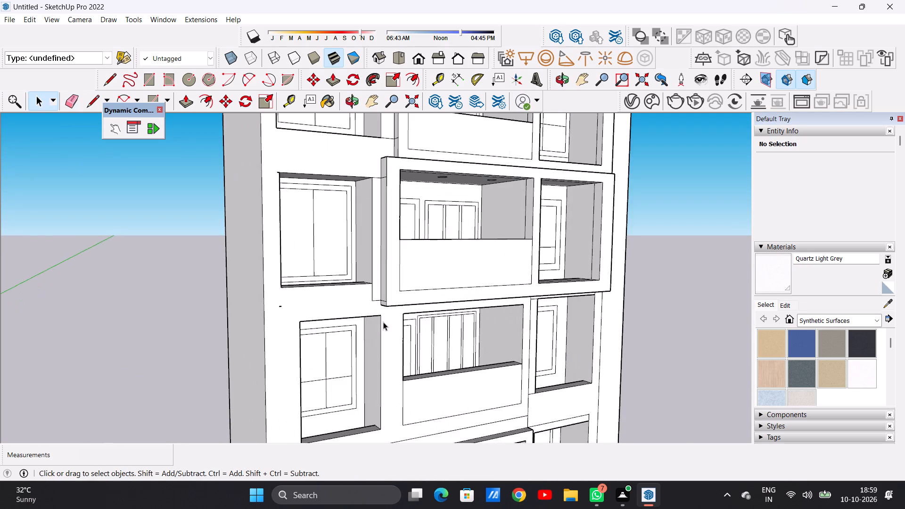
middle_drag(378, 318, 230, 281)
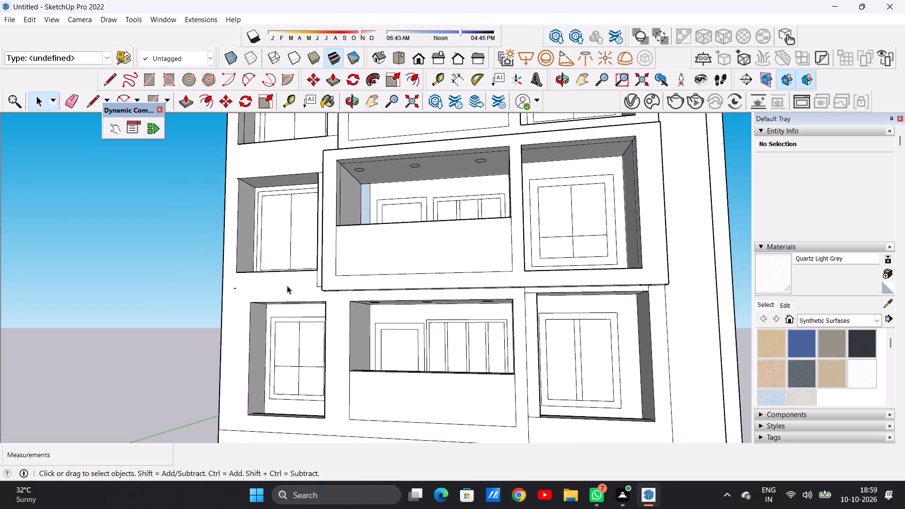
scroll(302, 294, up, 8)
middle_drag(347, 302, 325, 218)
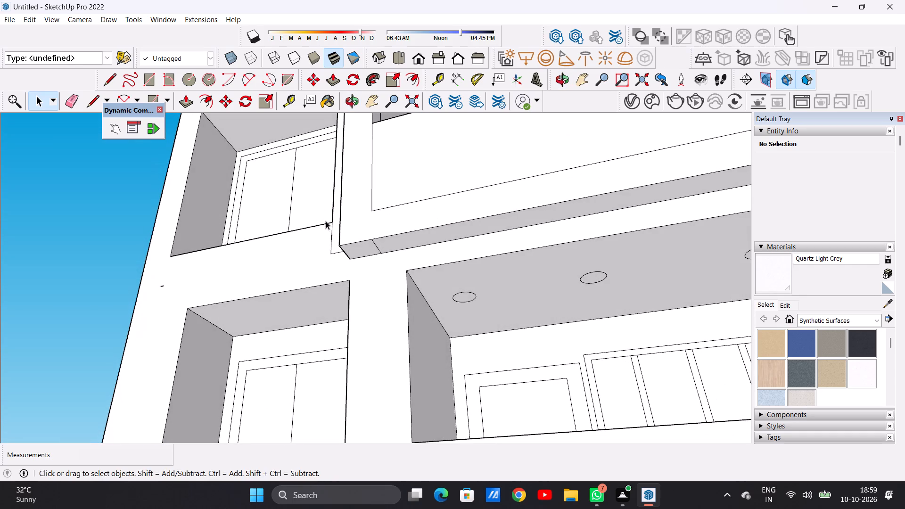
middle_drag(354, 275, 413, 342)
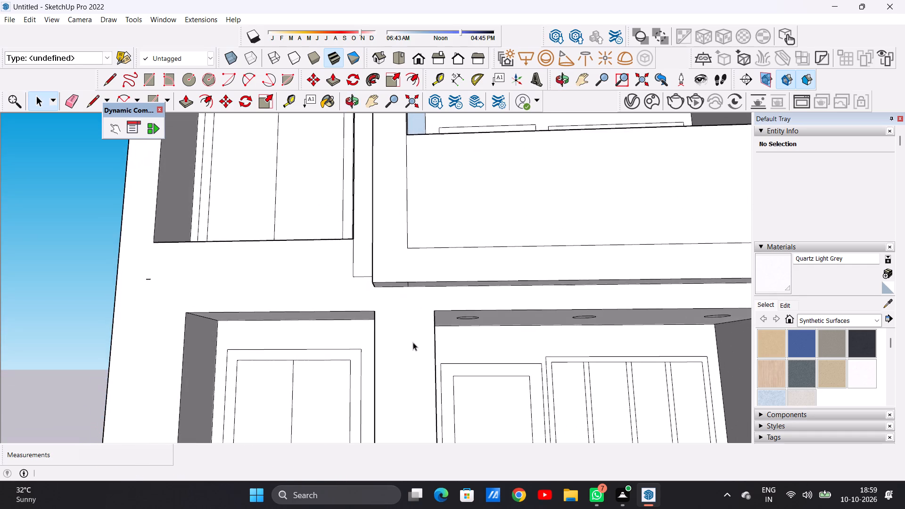
scroll(395, 317, down, 16)
scroll(395, 317, up, 13)
middle_drag(391, 303, 362, 281)
scroll(362, 281, up, 1)
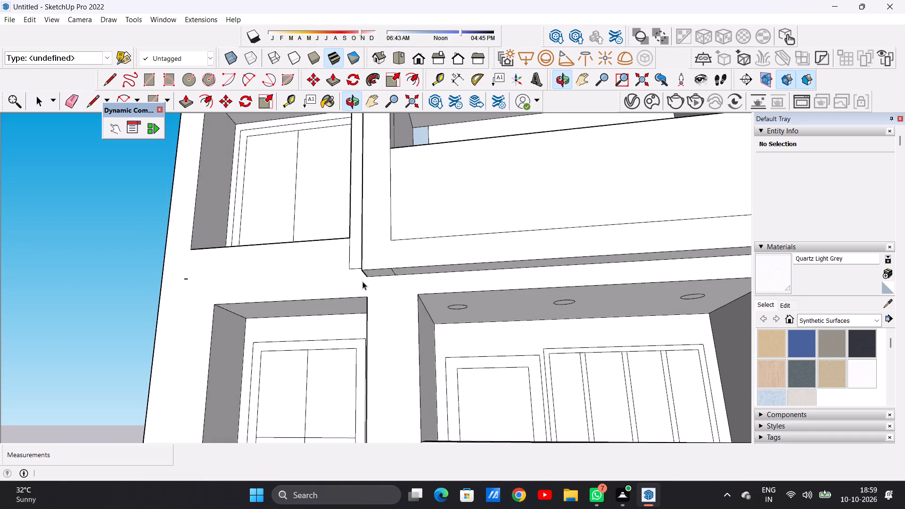
scroll(375, 281, down, 3)
scroll(375, 281, up, 1)
scroll(375, 281, down, 4)
scroll(373, 277, up, 8)
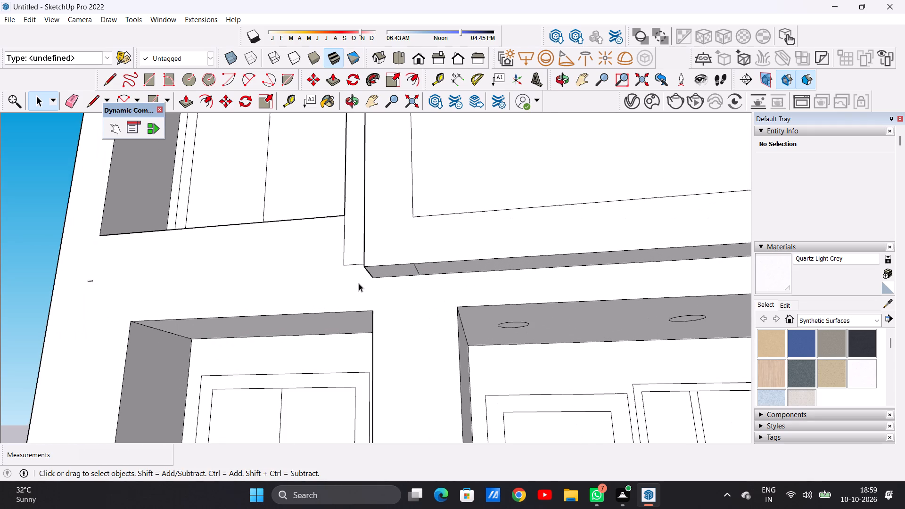
scroll(359, 283, up, 1)
key(l)
click(374, 277)
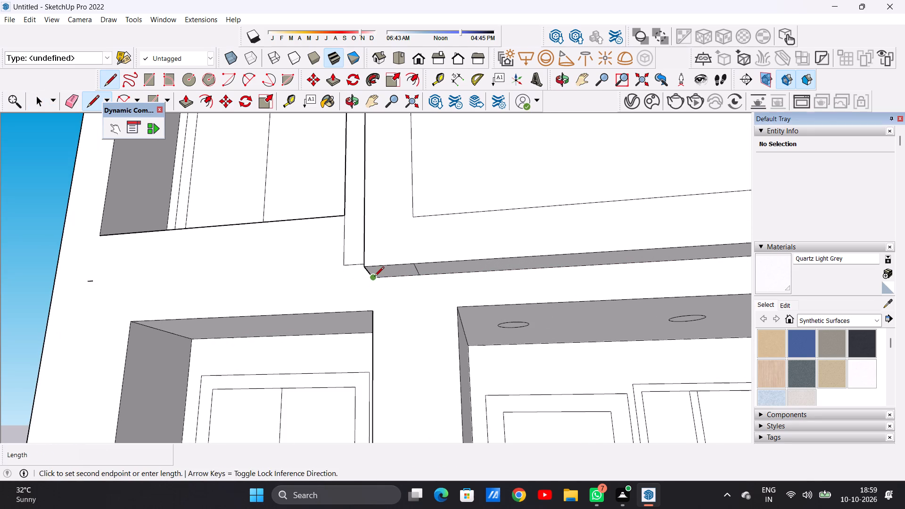
scroll(262, 283, down, 4)
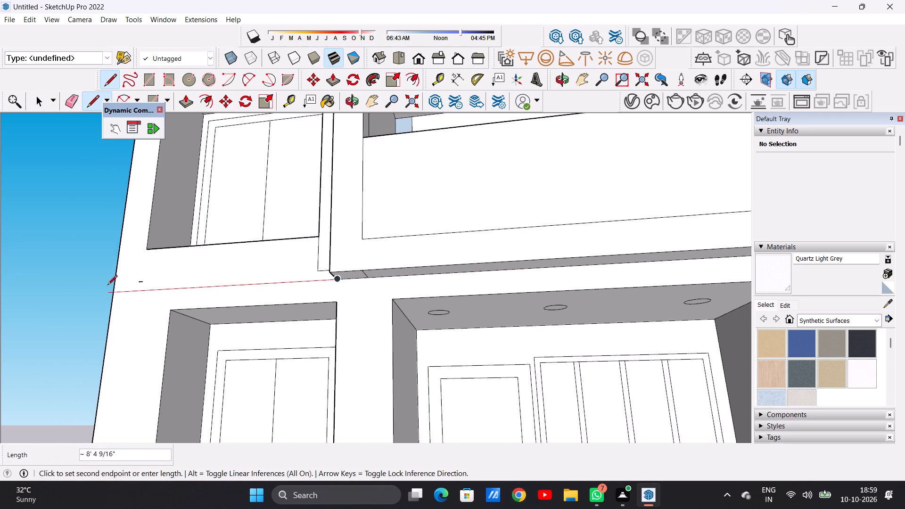
click(112, 289)
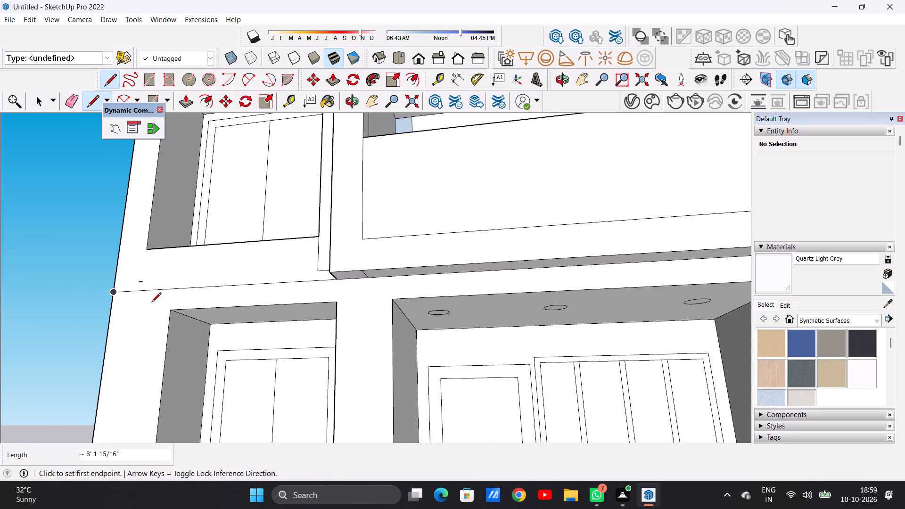
key(space)
Push/Pull the second-floor front wall face around the left window and balcony outward 9 15/16".
scroll(320, 331, down, 16)
middle_drag(301, 339, 441, 398)
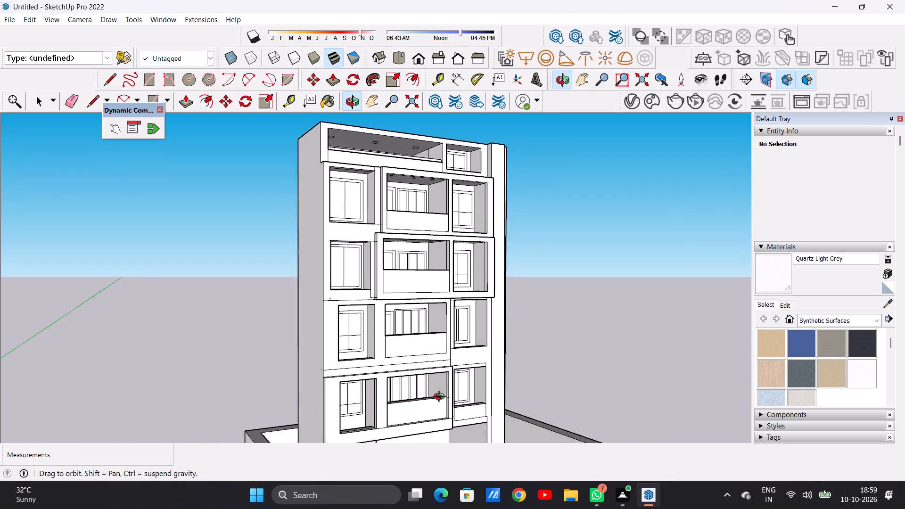
middle_drag(441, 398, 450, 403)
scroll(332, 356, up, 6)
key(p)
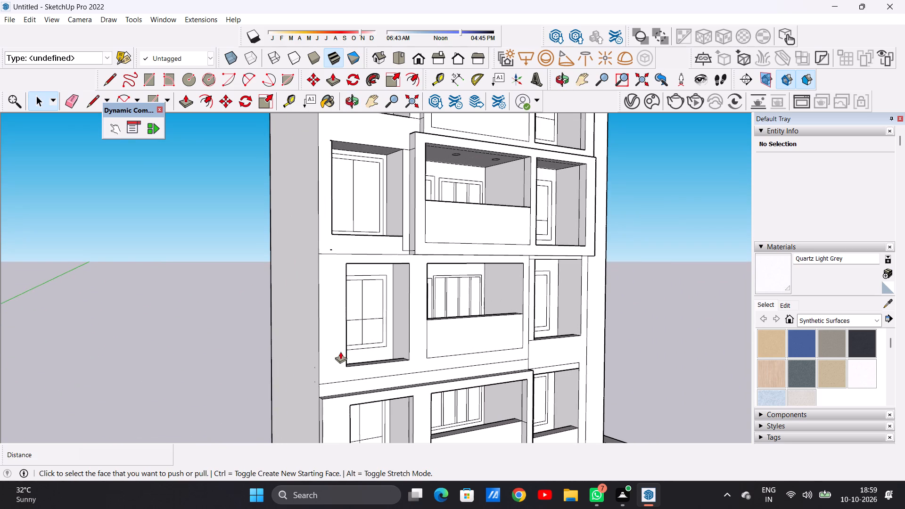
click(340, 349)
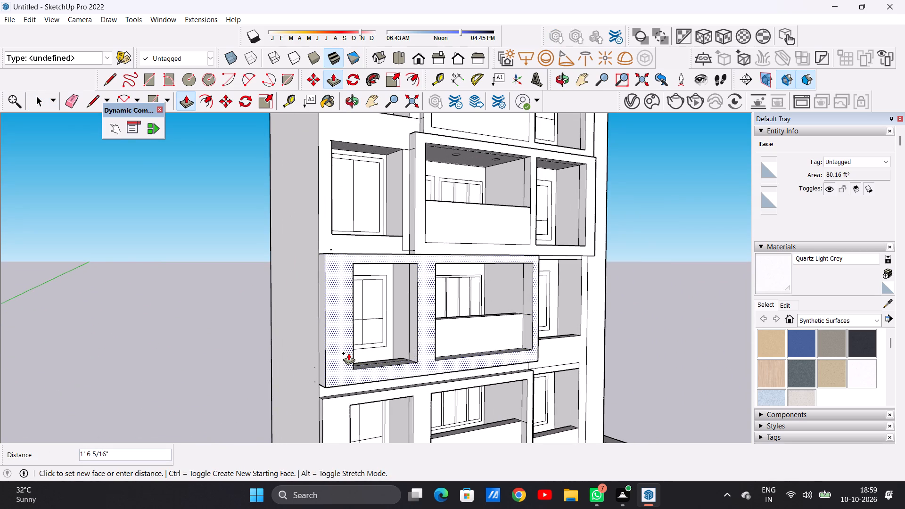
click(344, 351)
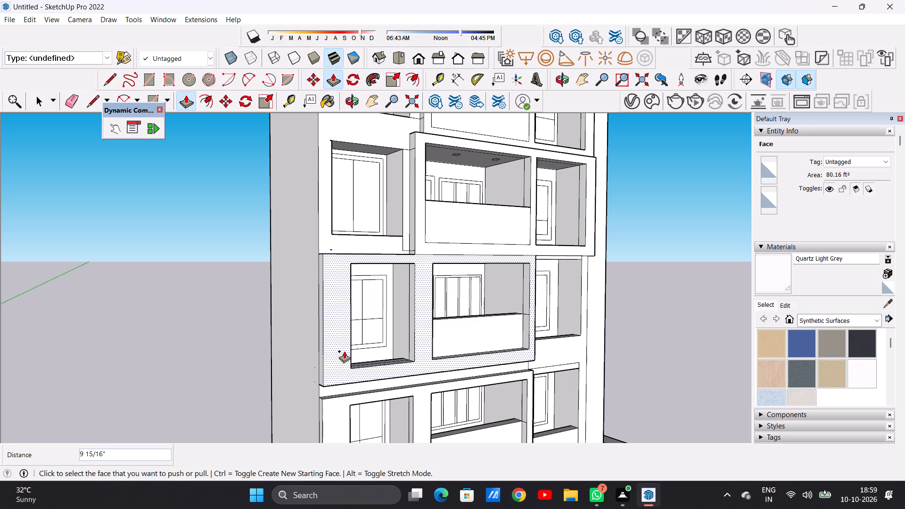
key(space)
Examine the projecting second-floor frame from both sides and against the whole front elevation.
scroll(353, 327, down, 11)
middle_drag(397, 357, 254, 361)
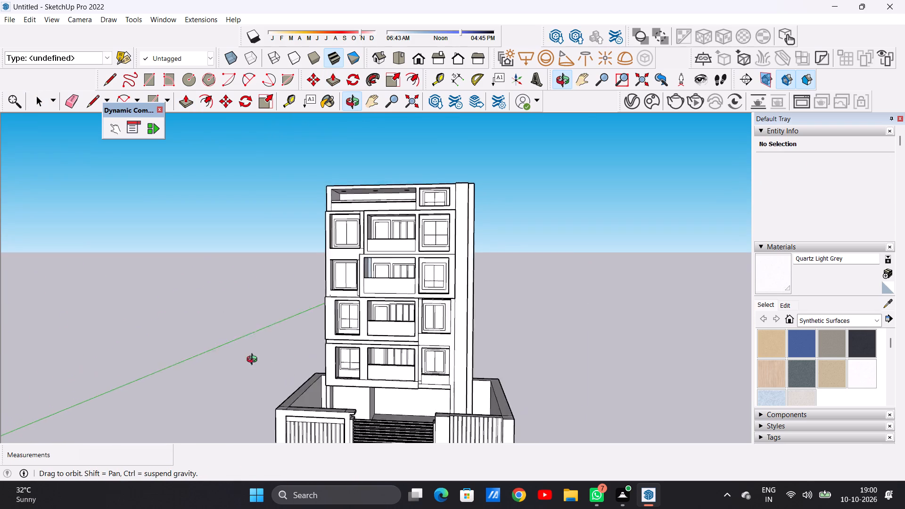
middle_drag(254, 361, 510, 372)
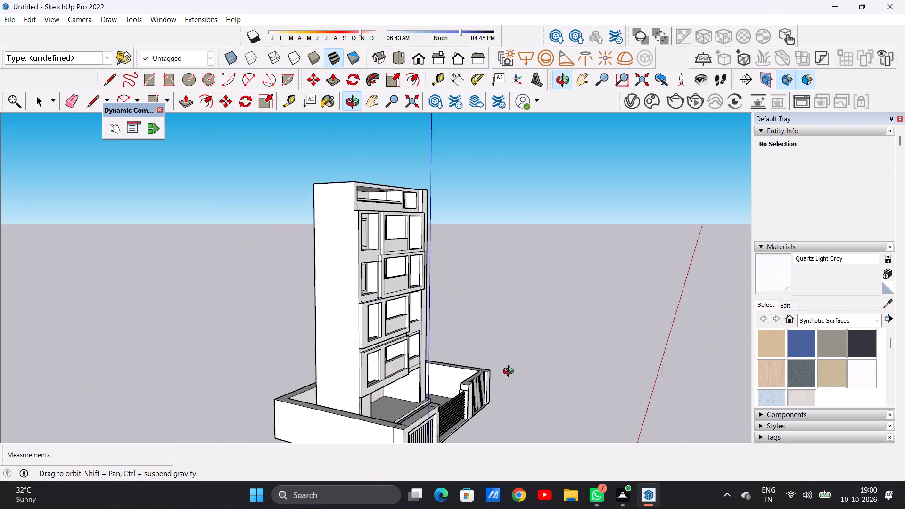
middle_drag(510, 372, 264, 367)
middle_drag(455, 366, 305, 376)
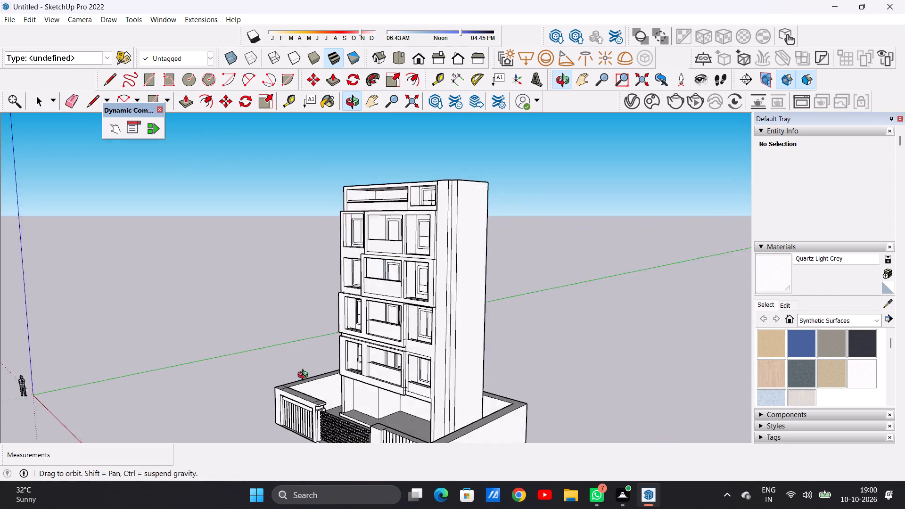
middle_drag(305, 376, 459, 371)
scroll(396, 315, down, 9)
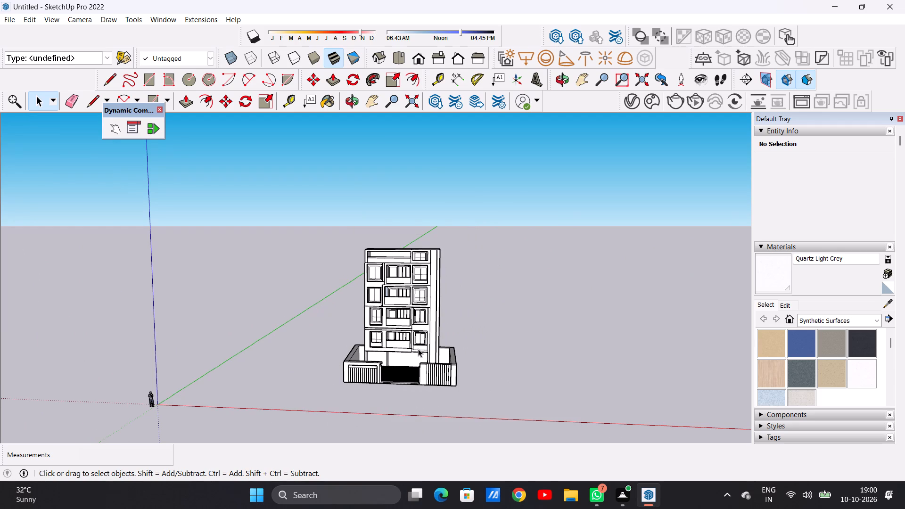
scroll(417, 335, up, 10)
middle_drag(438, 394, 432, 389)
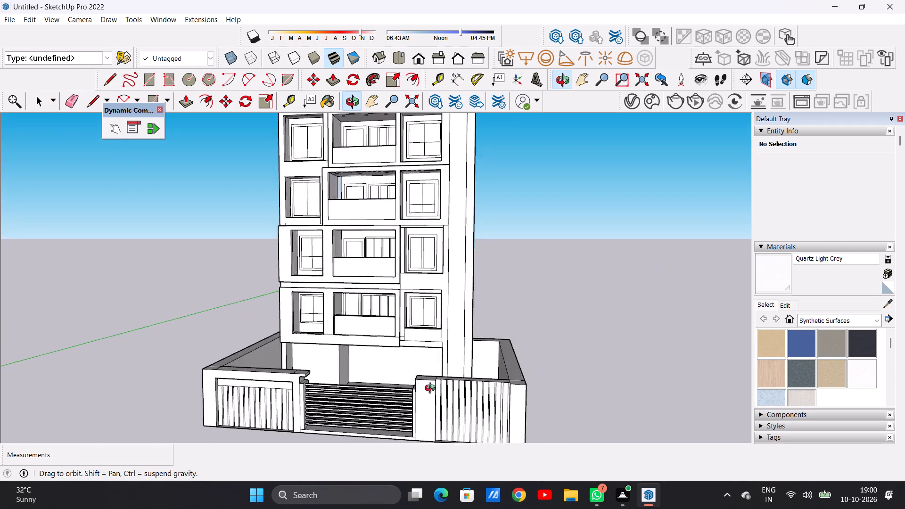
middle_drag(432, 389, 461, 385)
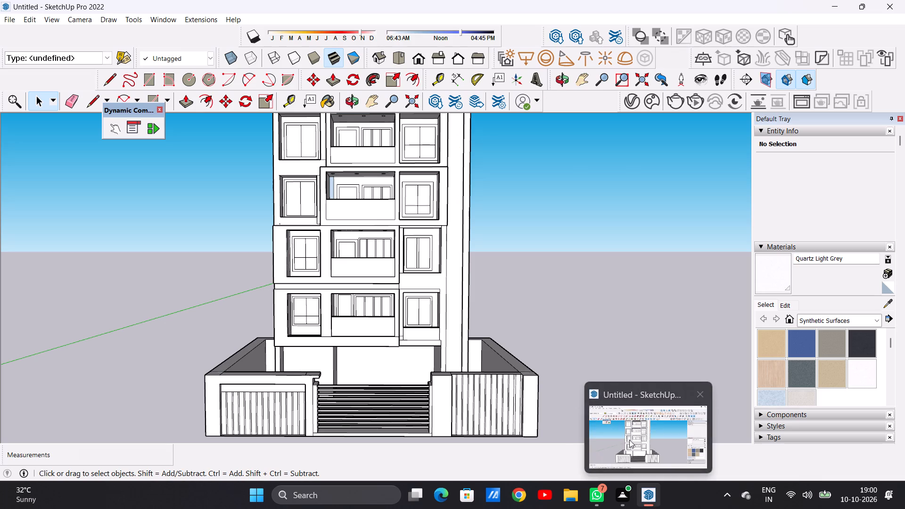
click(625, 434)
scroll(509, 333, down, 8)
scroll(449, 335, down, 2)
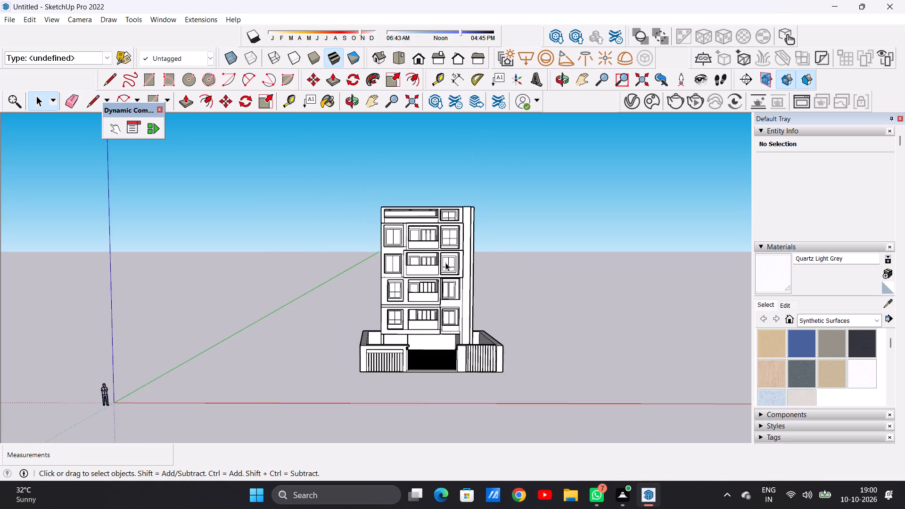
scroll(445, 256, up, 8)
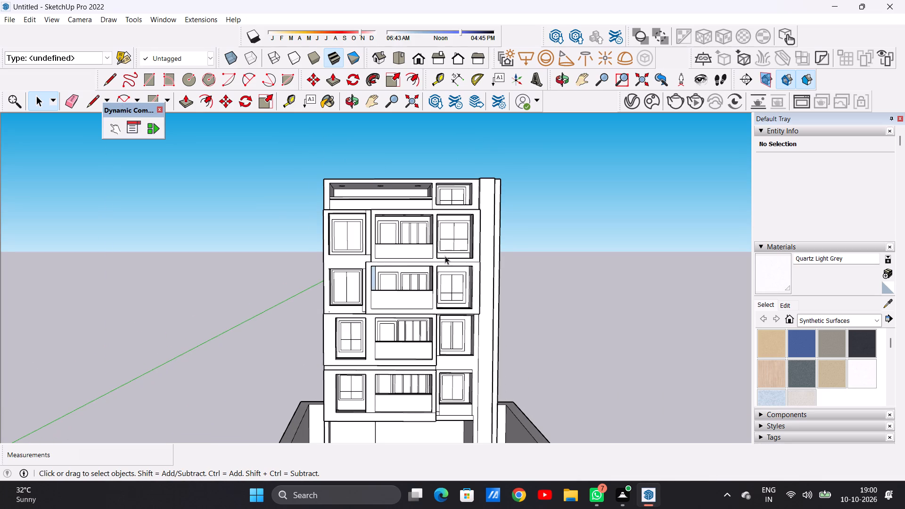
scroll(461, 233, down, 7)
middle_drag(526, 273, 403, 279)
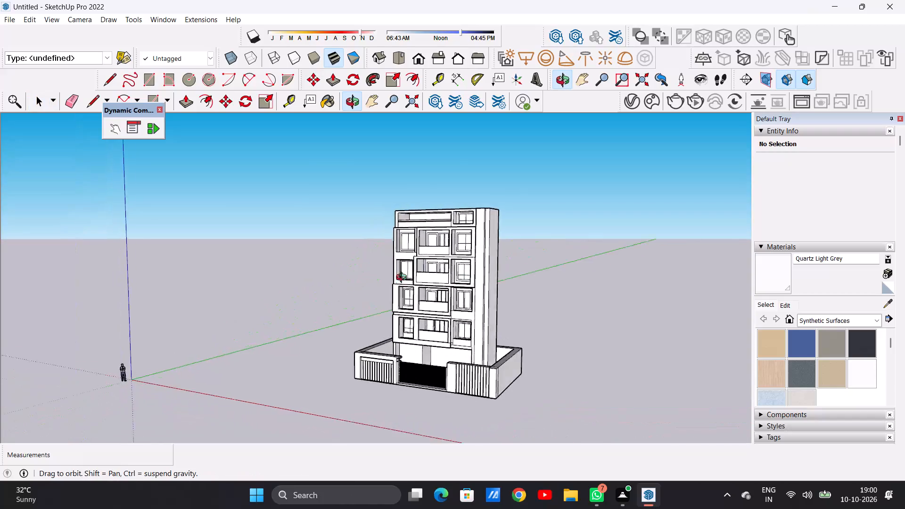
middle_drag(403, 279, 583, 318)
middle_drag(442, 311, 650, 259)
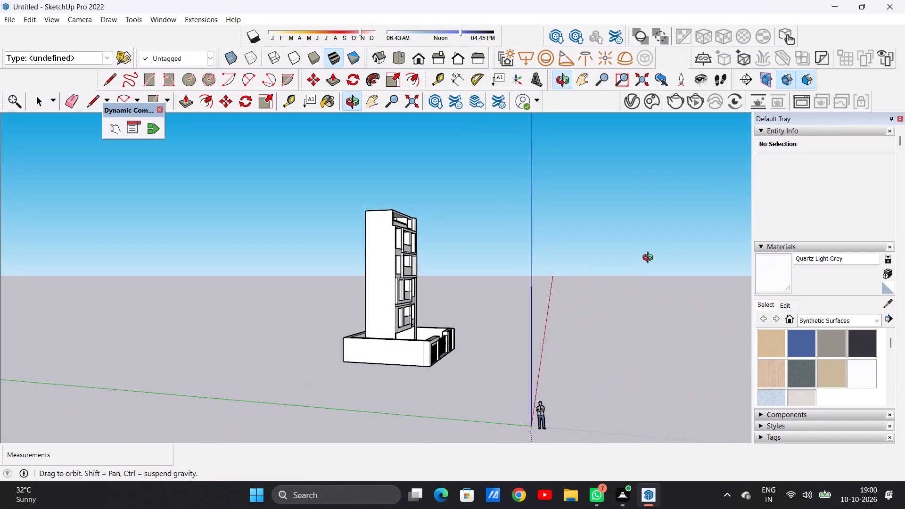
middle_drag(650, 259, 375, 316)
scroll(416, 313, up, 19)
scroll(385, 330, down, 1)
scroll(385, 330, up, 2)
middle_drag(347, 368, 364, 330)
scroll(330, 360, down, 13)
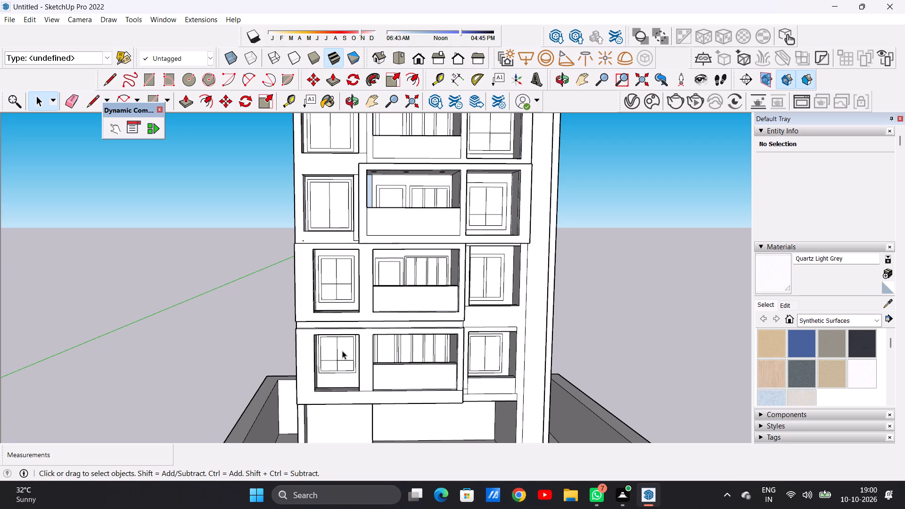
scroll(340, 287, down, 11)
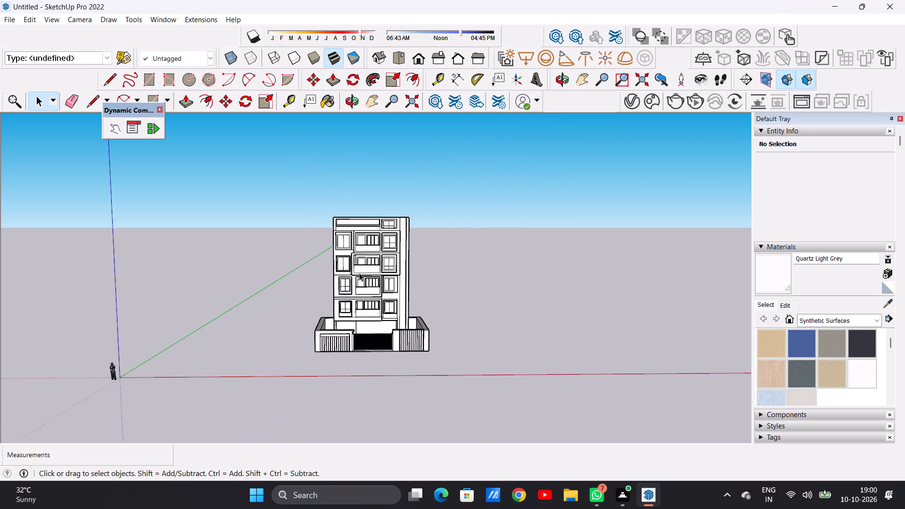
Paint the unpainted bluish strip at the left end of the third-floor balcony's rear wall with Quartz Light Grey.
scroll(359, 270, up, 9)
scroll(354, 260, down, 1)
scroll(354, 259, up, 7)
scroll(352, 254, down, 1)
scroll(352, 253, up, 3)
scroll(329, 276, down, 7)
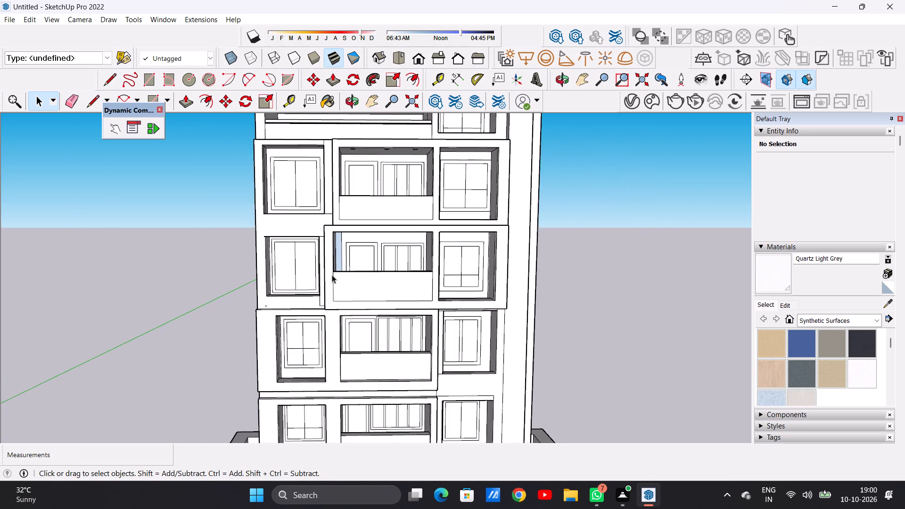
scroll(335, 272, up, 4)
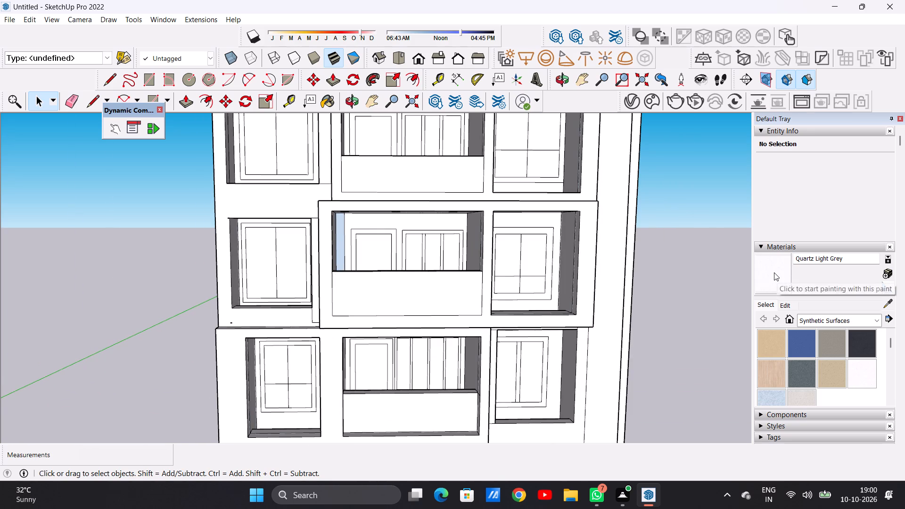
click(774, 272)
scroll(329, 237, up, 10)
click(349, 232)
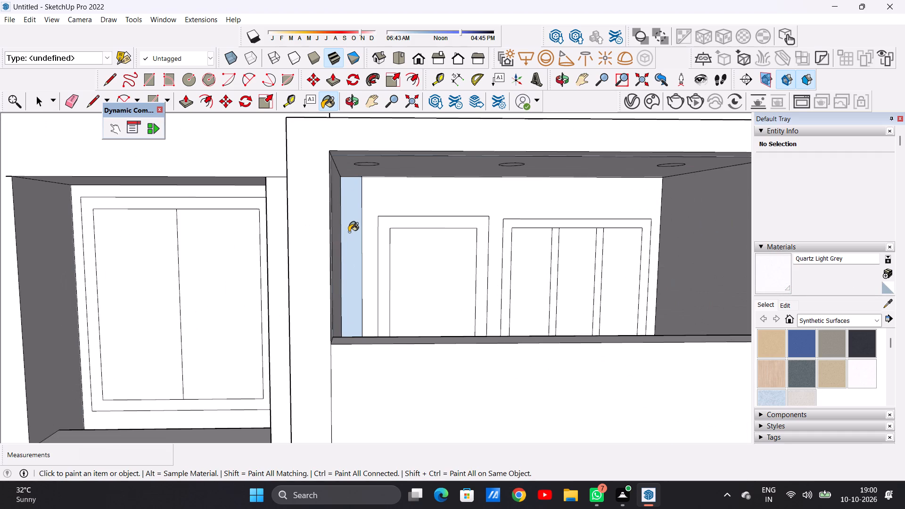
key(space)
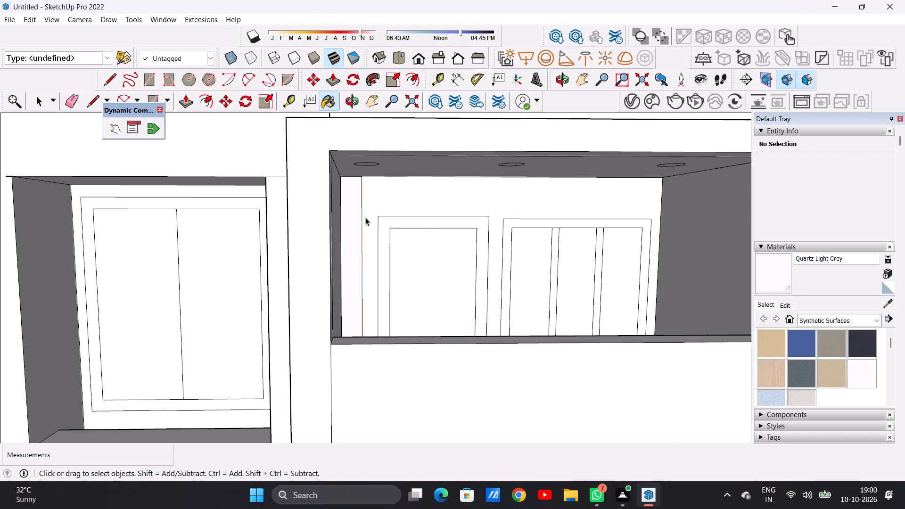
Examine the whole building from the side and front, including the gate and boundary wall panels.
scroll(363, 319, down, 19)
middle_drag(485, 291, 317, 287)
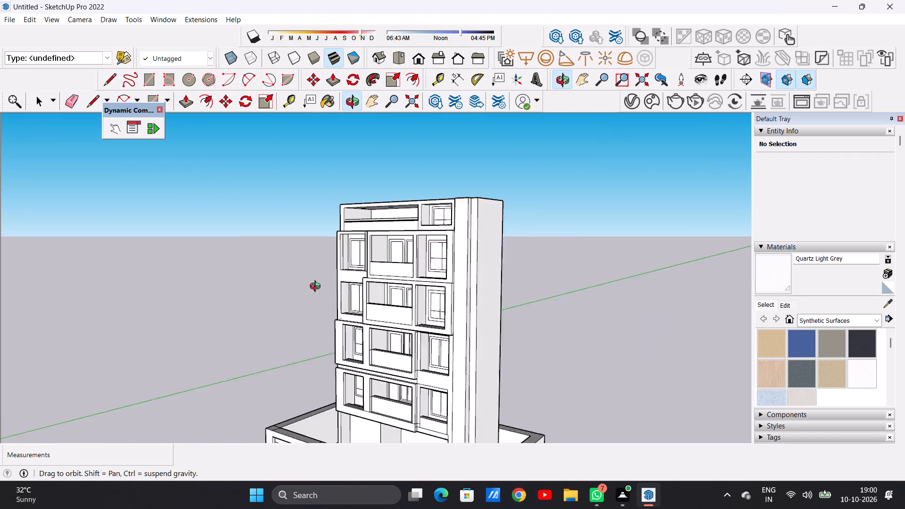
middle_drag(317, 287, 500, 302)
scroll(431, 301, down, 9)
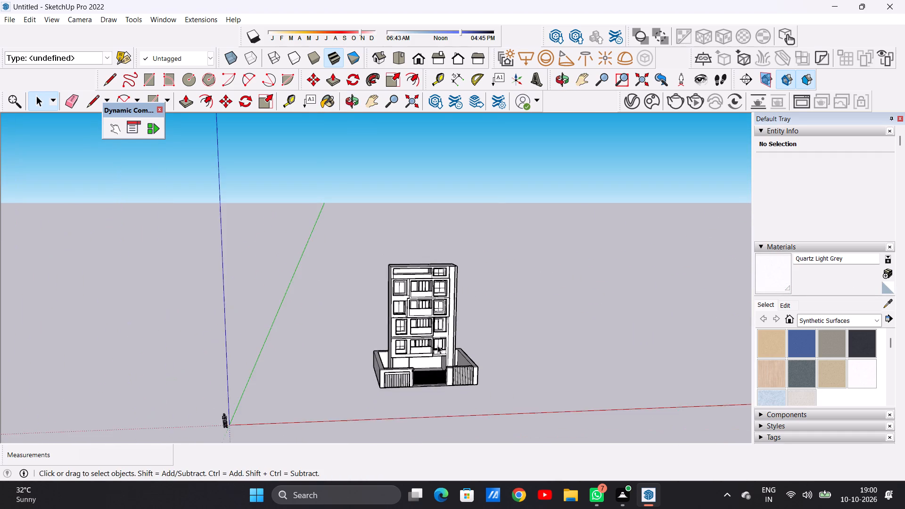
scroll(443, 362, up, 8)
middle_drag(441, 401, 419, 366)
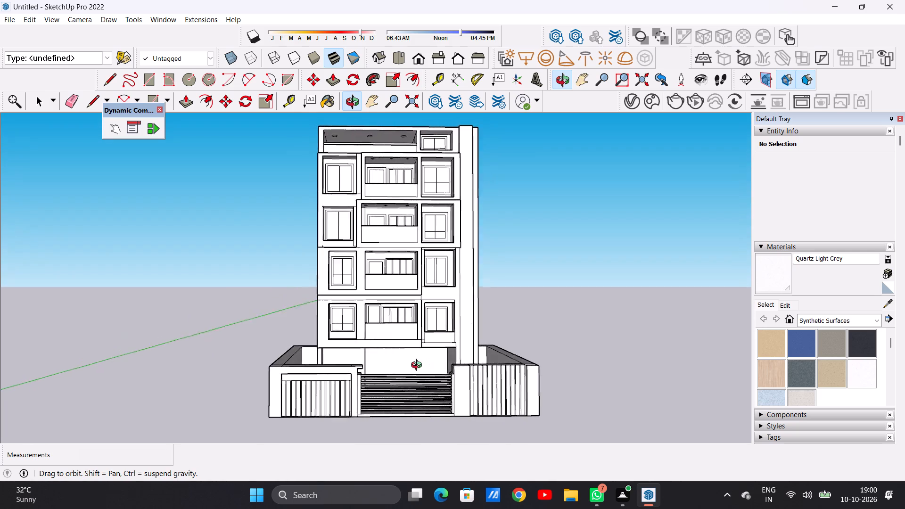
middle_drag(419, 366, 412, 364)
scroll(377, 381, up, 12)
scroll(245, 367, down, 8)
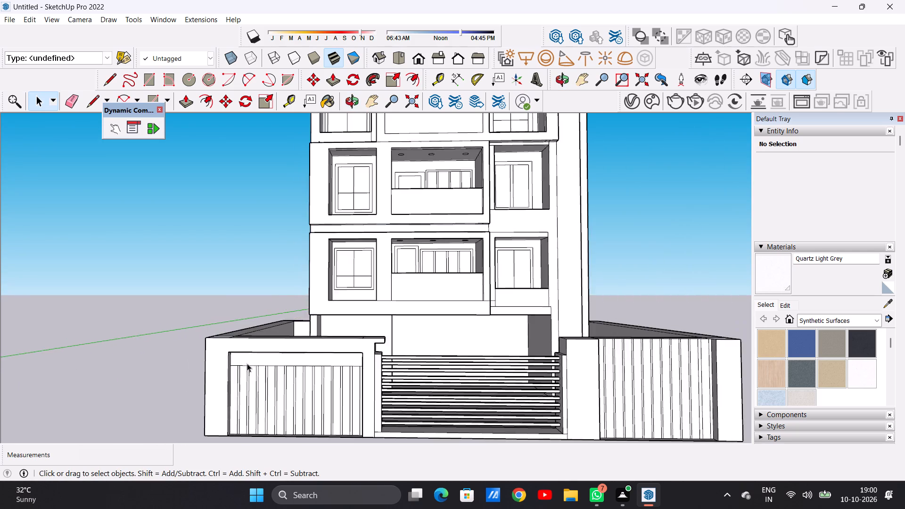
scroll(247, 363, down, 7)
middle_drag(553, 358, 442, 408)
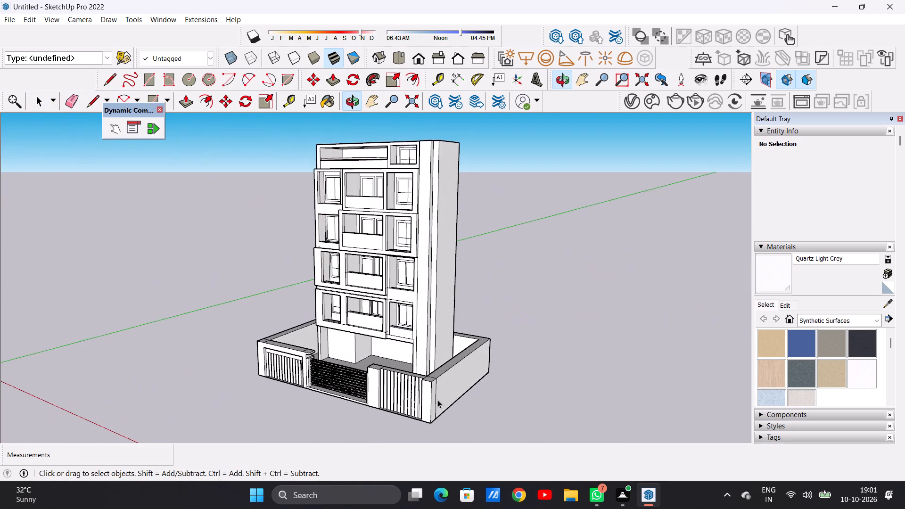
Examine the building's side, rear corner and front elevation, comparing the window and balcony rows across all floors.
middle_drag(323, 359, 565, 386)
middle_drag(329, 336, 584, 361)
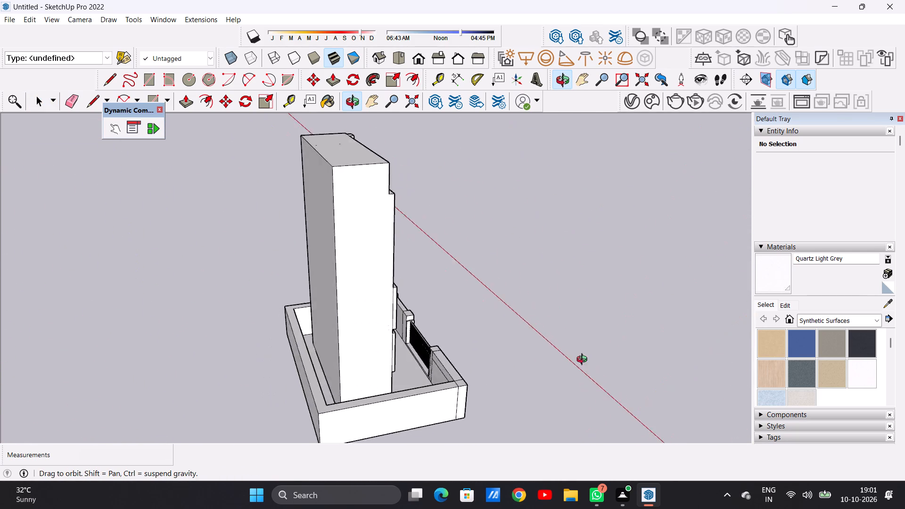
middle_drag(584, 361, 235, 361)
scroll(311, 344, down, 5)
middle_drag(394, 356, 354, 282)
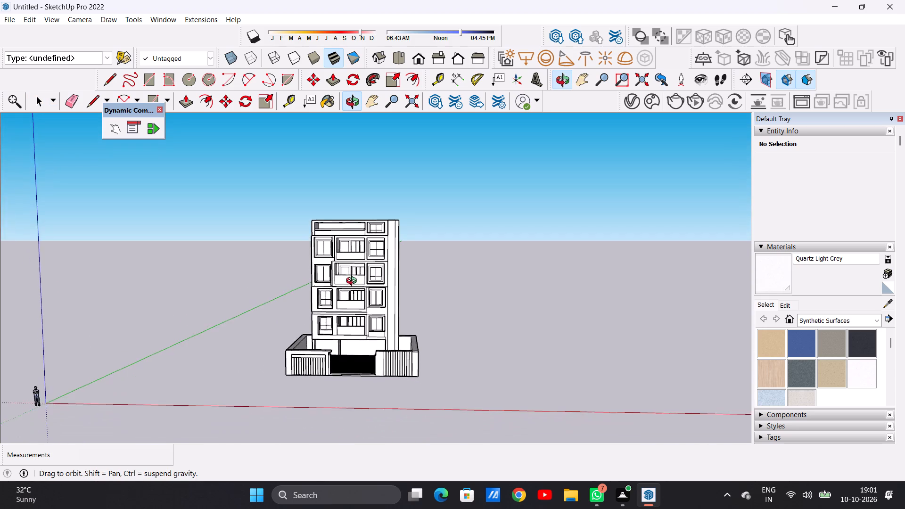
middle_drag(354, 282, 372, 273)
scroll(369, 234, up, 7)
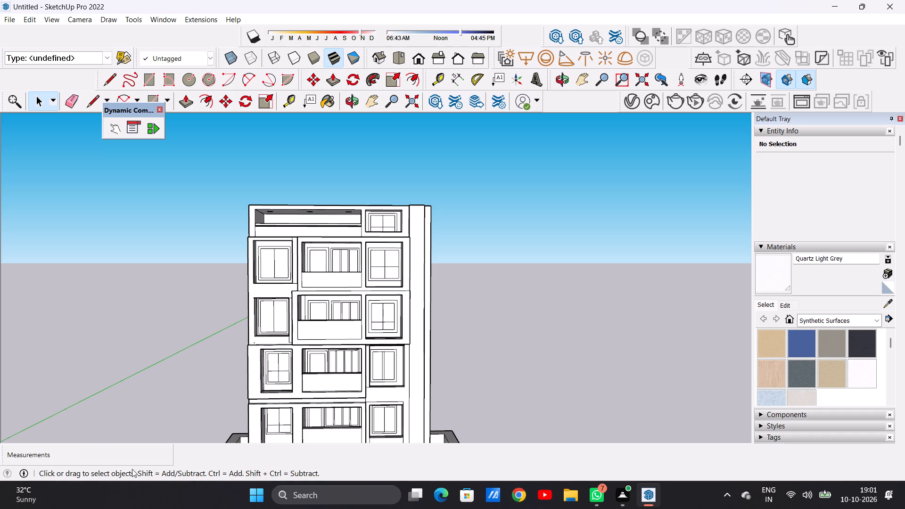
scroll(368, 286, down, 8)
scroll(384, 290, up, 2)
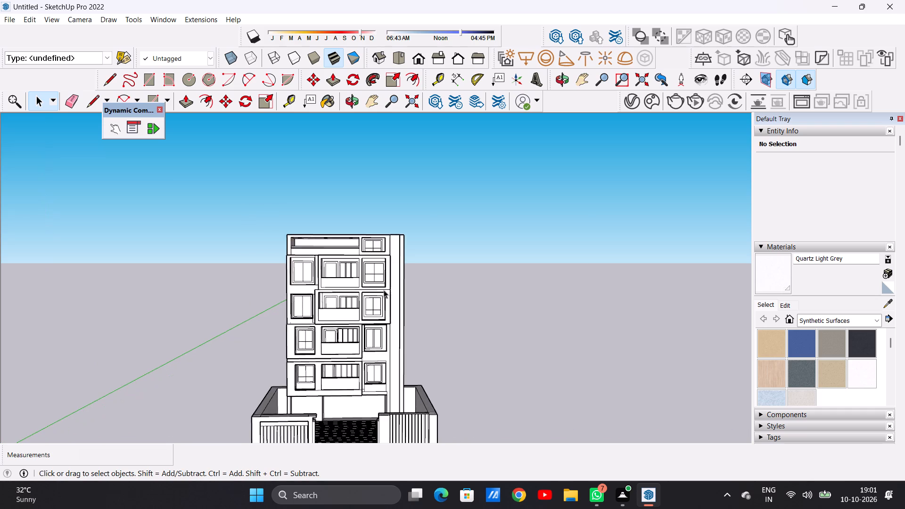
scroll(384, 290, up, 2)
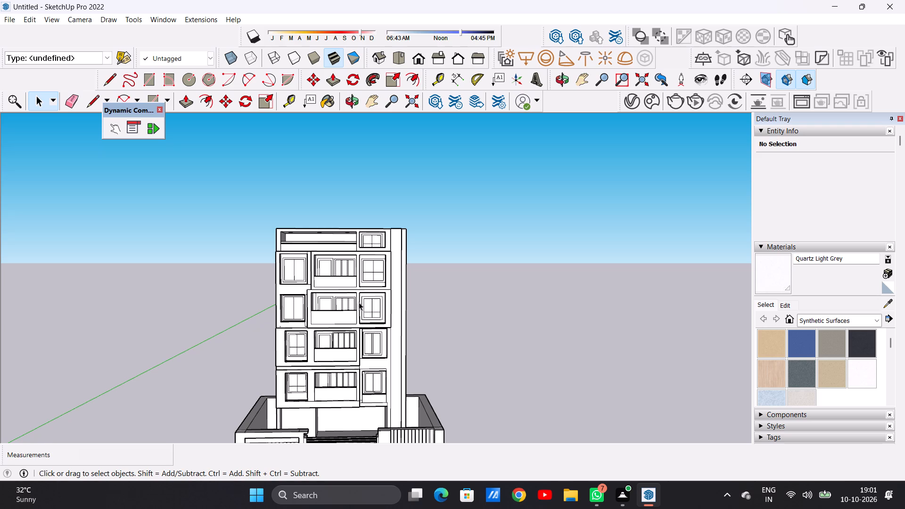
scroll(359, 293, down, 7)
scroll(357, 300, up, 7)
scroll(372, 254, up, 4)
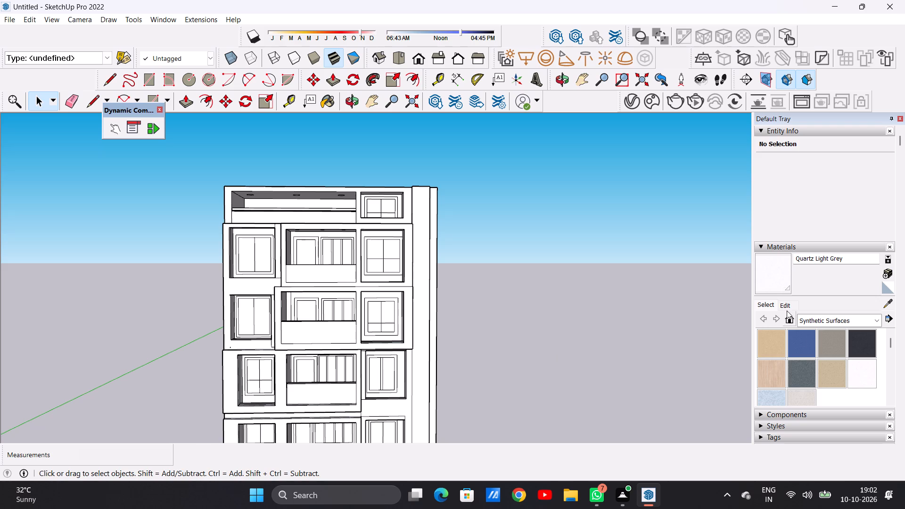
Paint the right-hand window frames on the fifth and fourth floors with Formica Speckled Grey.
click(807, 374)
scroll(375, 210, up, 6)
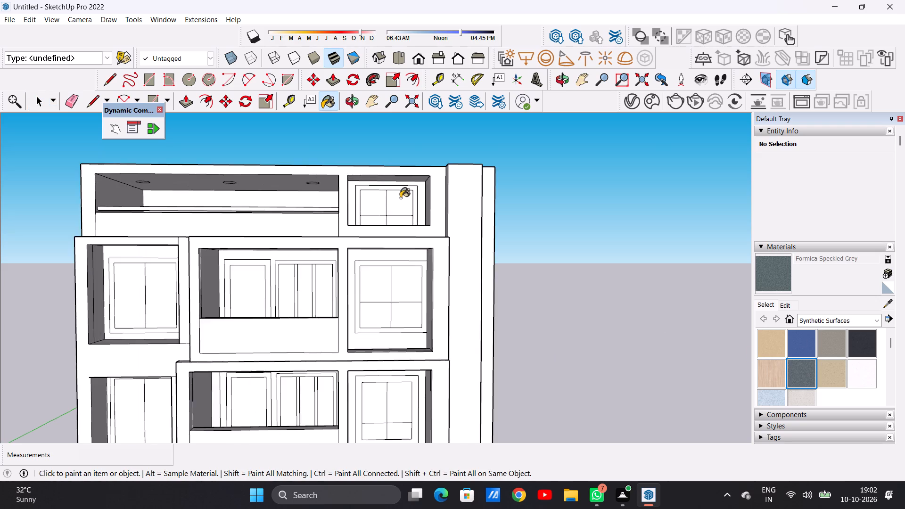
scroll(411, 196, up, 12)
click(426, 183)
scroll(415, 221, down, 3)
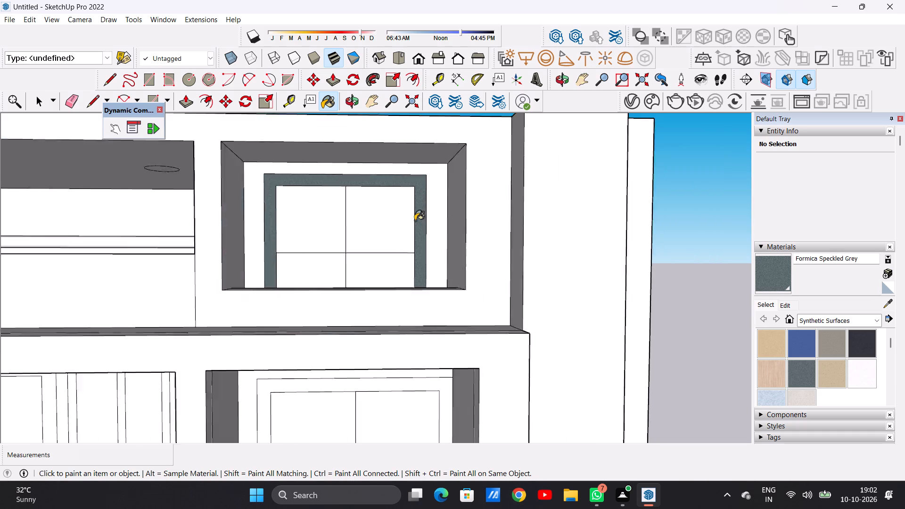
scroll(415, 221, down, 13)
scroll(416, 291, up, 6)
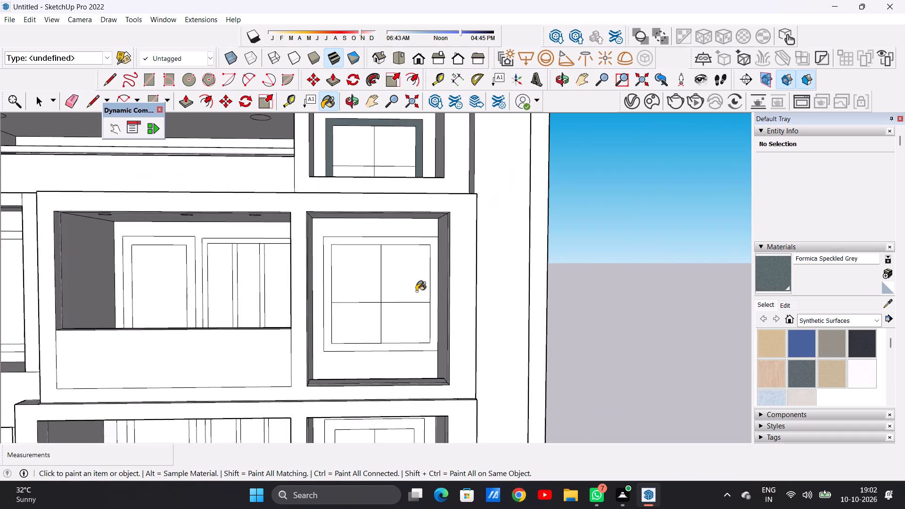
scroll(416, 291, up, 4)
scroll(444, 267, down, 1)
scroll(444, 267, up, 2)
click(431, 256)
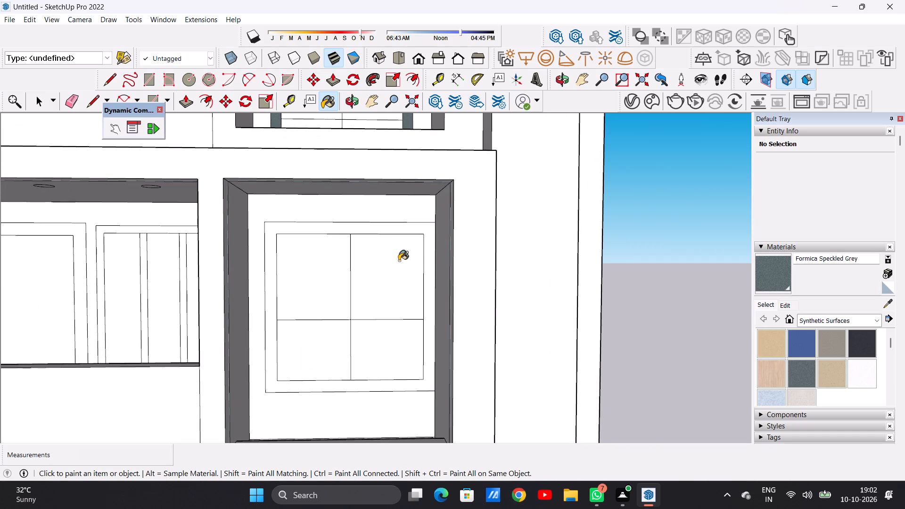
Paint the third-floor right window frame and the second-floor right window frame with its centre mullion in Formica Speckled Grey.
scroll(399, 264, down, 14)
scroll(382, 375, up, 9)
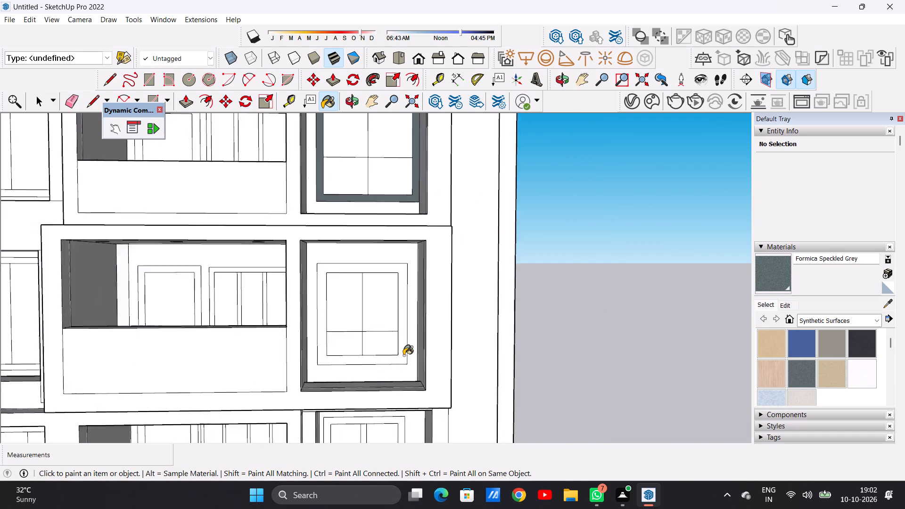
scroll(403, 355, up, 4)
click(404, 346)
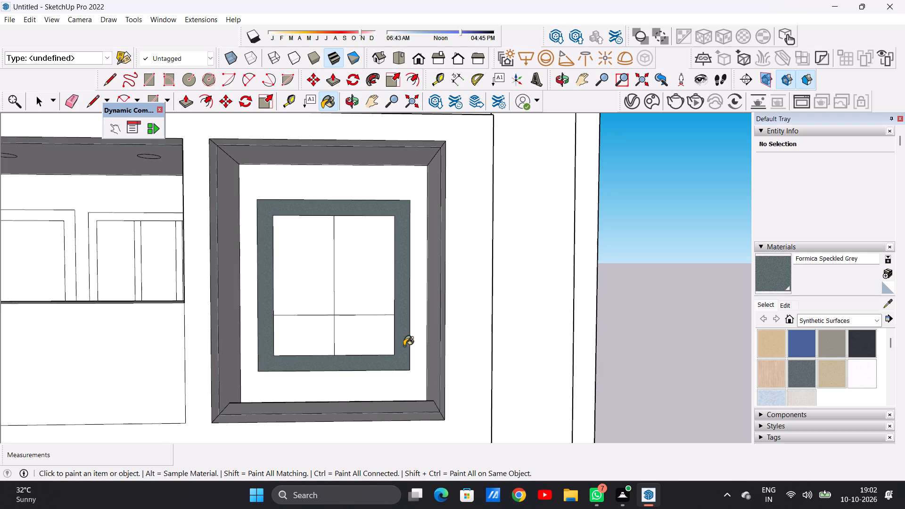
scroll(400, 334, down, 10)
scroll(402, 381, up, 7)
scroll(402, 389, down, 1)
scroll(402, 389, up, 4)
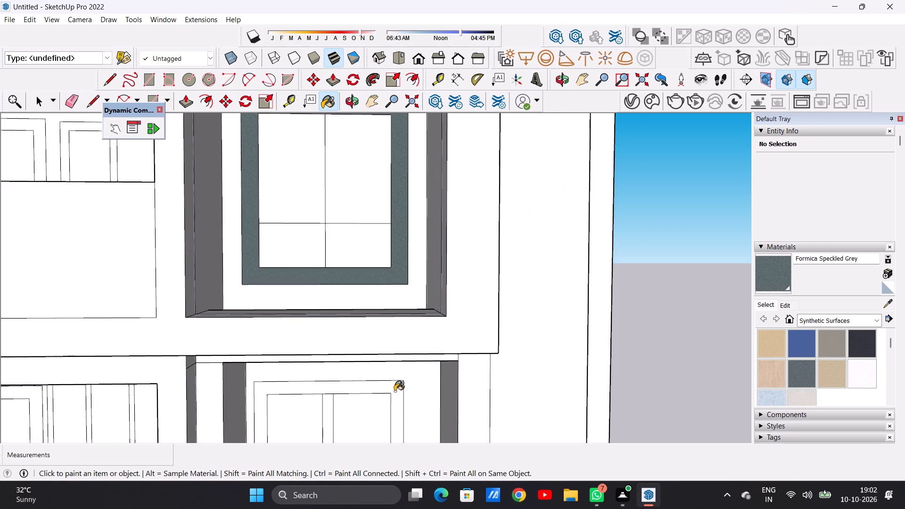
click(395, 391)
click(321, 408)
Paint the first-floor right window frame with Formica Speckled Grey.
scroll(362, 360, down, 9)
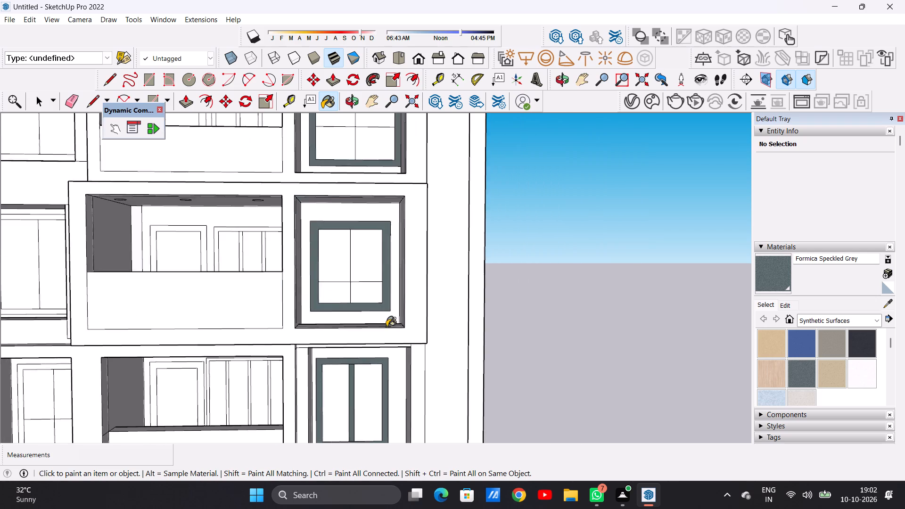
scroll(387, 327, down, 17)
scroll(378, 372, up, 4)
scroll(378, 374, down, 1)
scroll(378, 374, up, 18)
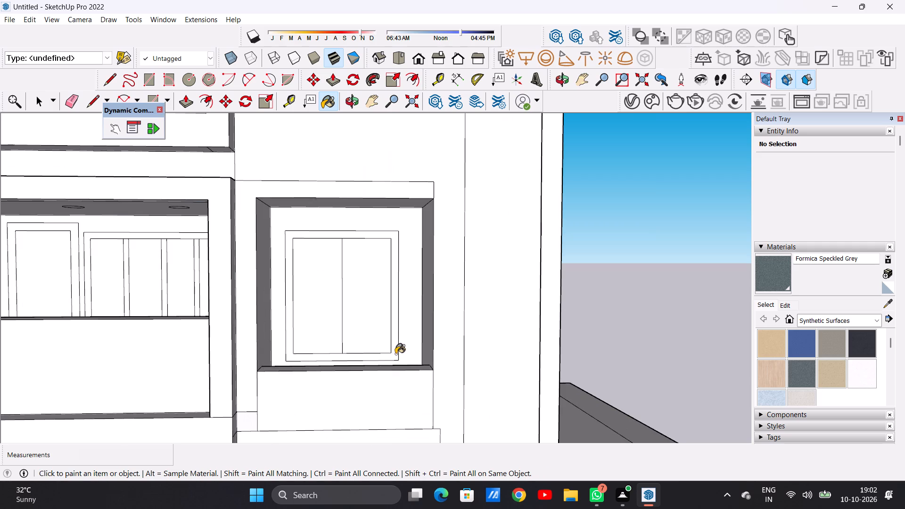
scroll(395, 354, up, 1)
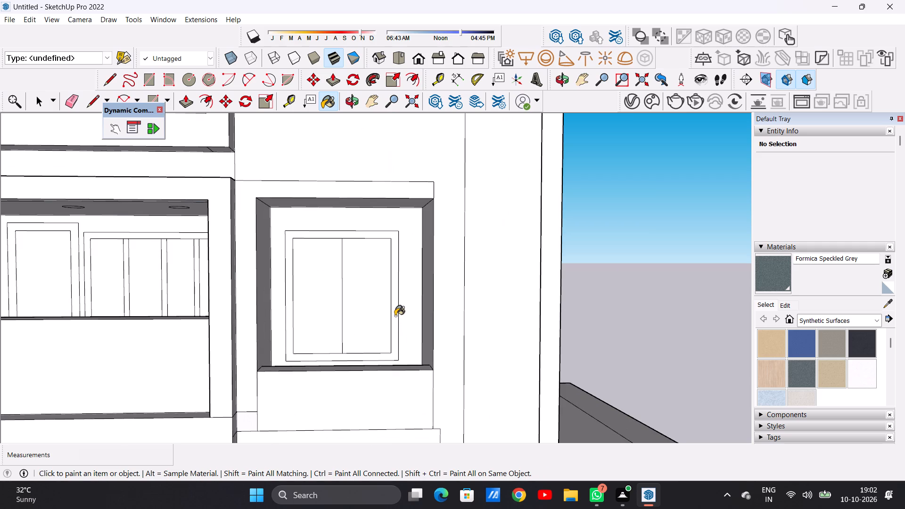
click(395, 316)
key(space)
Examine the grey window frames in the right-hand column up close and against the whole front elevation and side.
scroll(412, 369, down, 11)
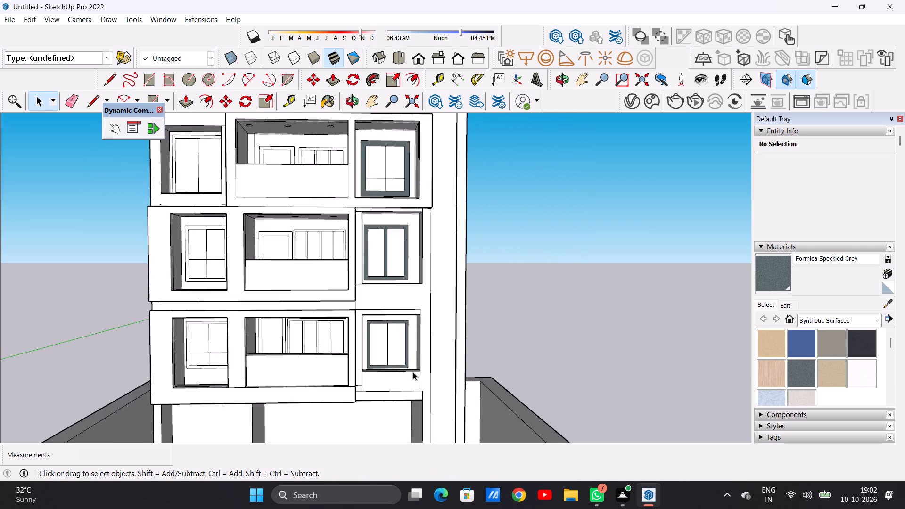
scroll(413, 372, down, 11)
scroll(411, 271, up, 7)
scroll(402, 281, down, 4)
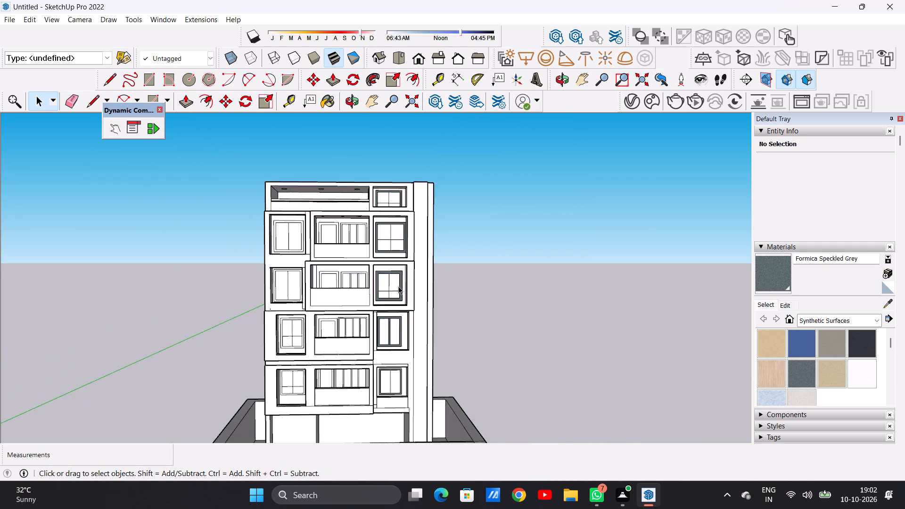
scroll(398, 286, down, 6)
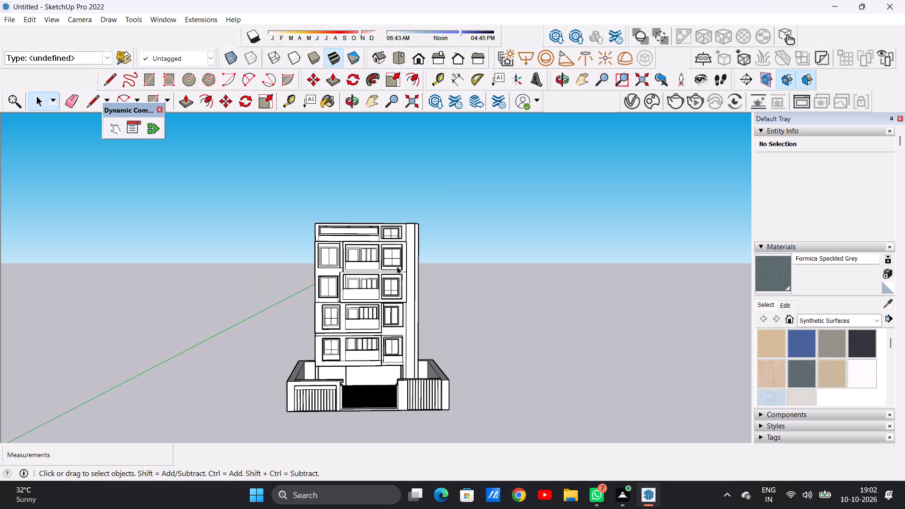
scroll(401, 237, up, 5)
scroll(401, 237, down, 1)
scroll(407, 271, up, 9)
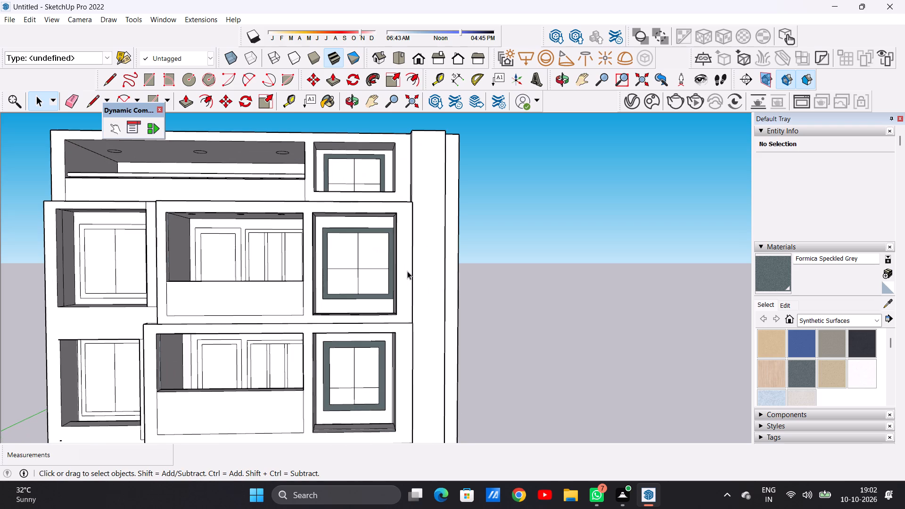
scroll(408, 279, down, 3)
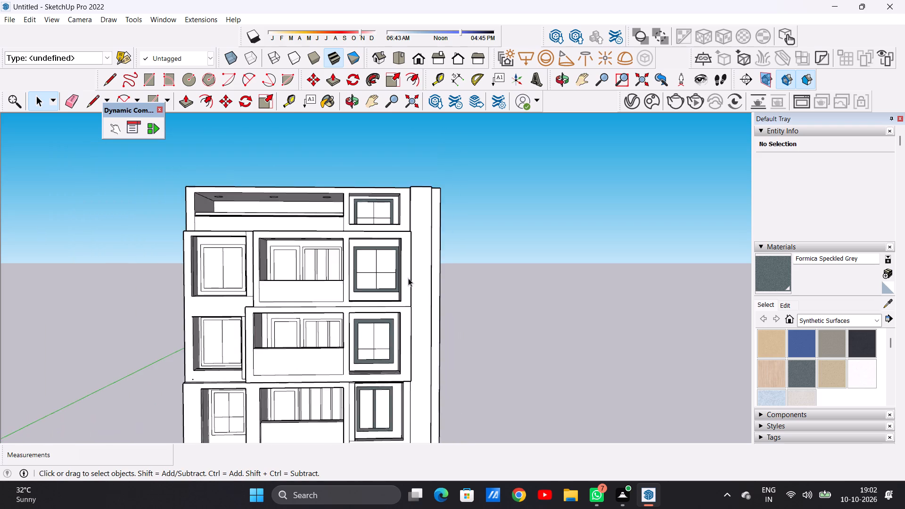
scroll(408, 278, down, 5)
scroll(397, 351, down, 6)
scroll(402, 393, up, 7)
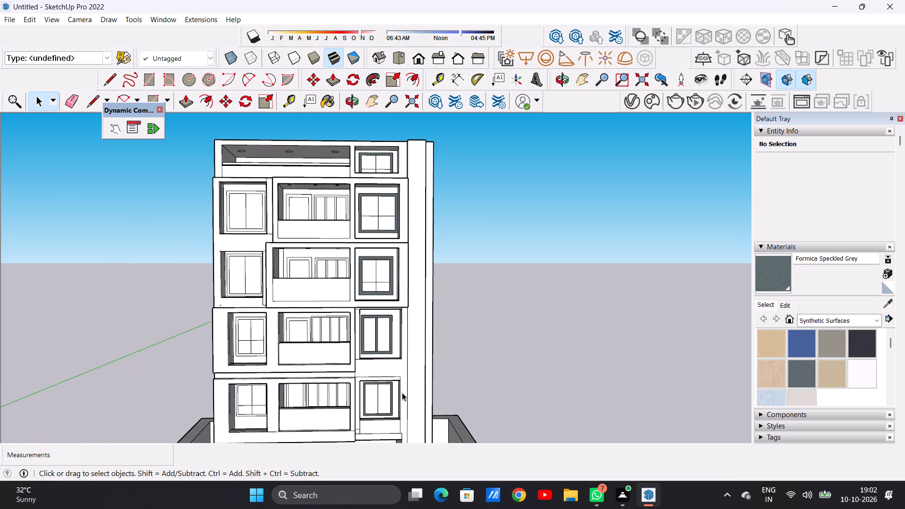
scroll(402, 393, up, 3)
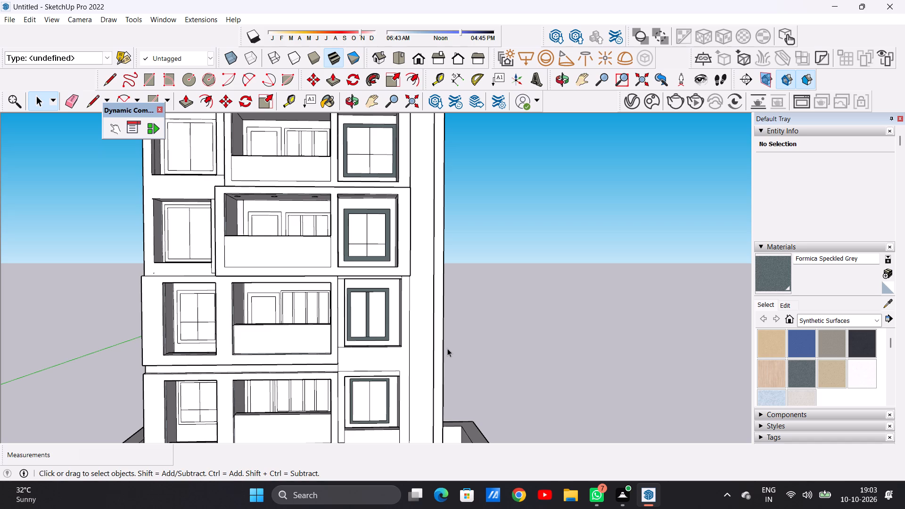
scroll(377, 316, up, 5)
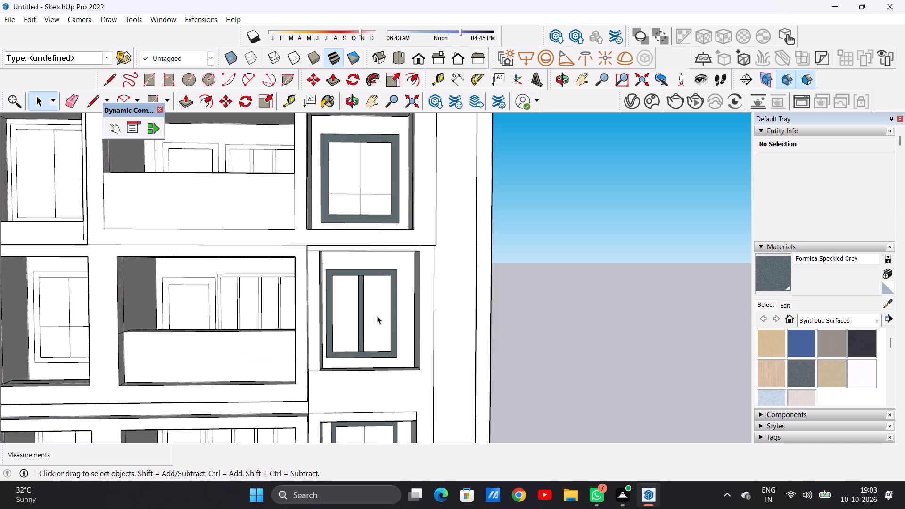
scroll(409, 320, down, 13)
middle_drag(409, 320, 387, 320)
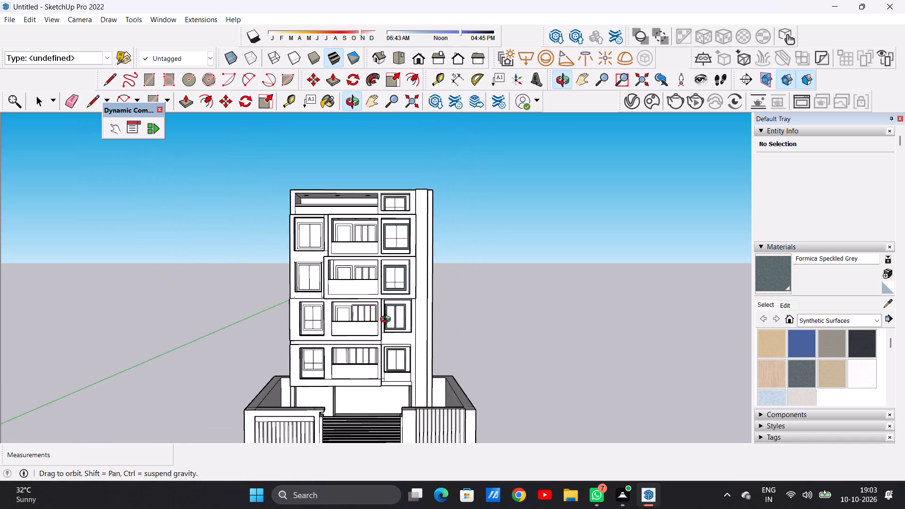
middle_drag(387, 320, 602, 320)
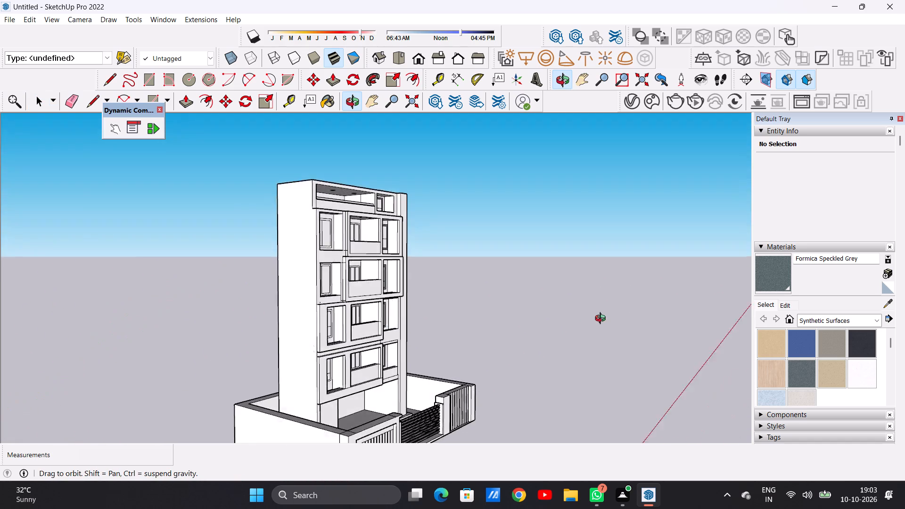
middle_drag(602, 320, 393, 322)
Paint the wall around the first-floor right window, inside its recess, with Rough Square Concrete Block from Brick, Cladding and Siding.
scroll(404, 367, up, 10)
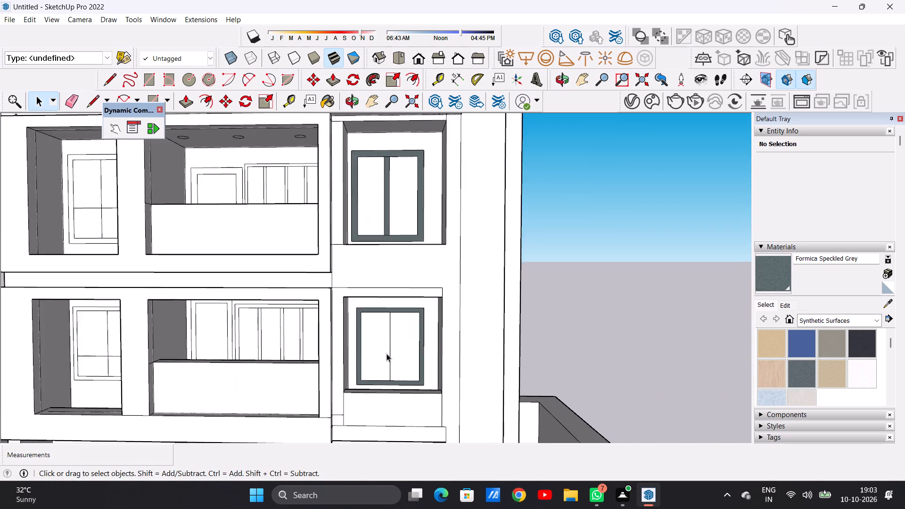
scroll(387, 353, up, 4)
scroll(386, 355, down, 1)
scroll(386, 355, up, 5)
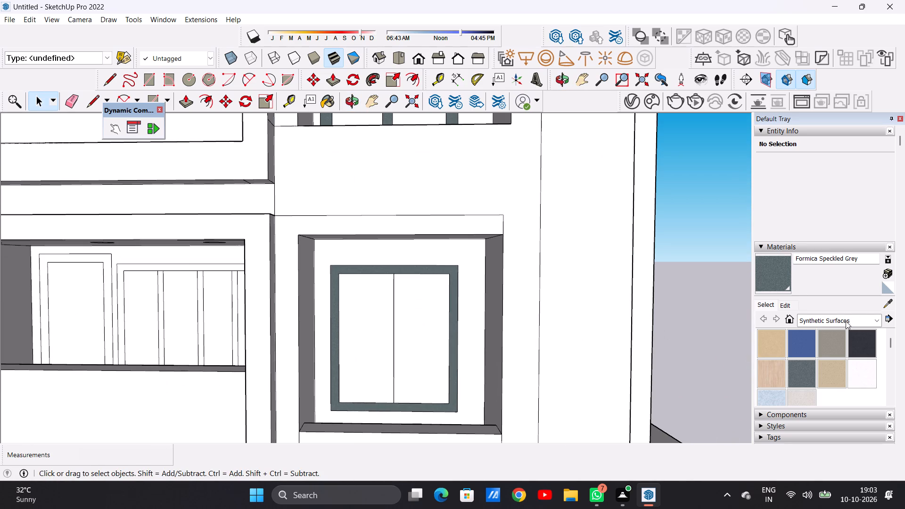
click(873, 322)
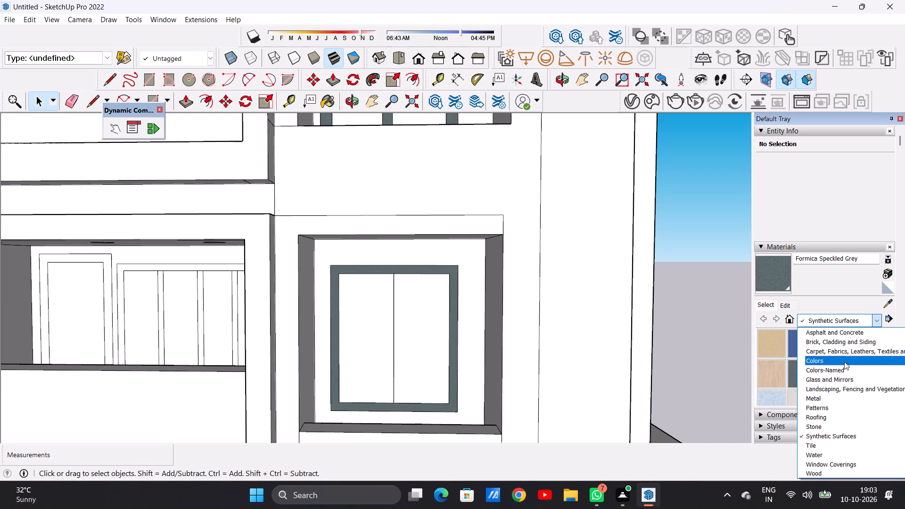
click(834, 341)
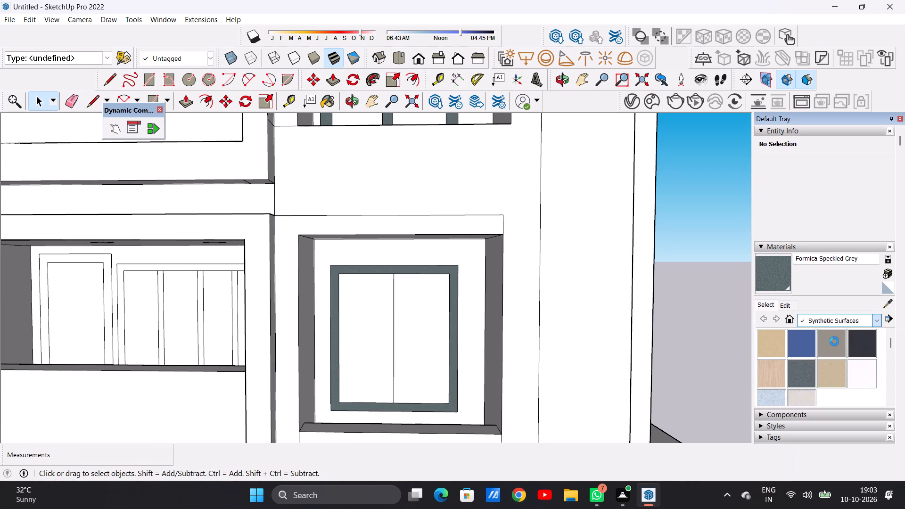
scroll(800, 358, down, 1)
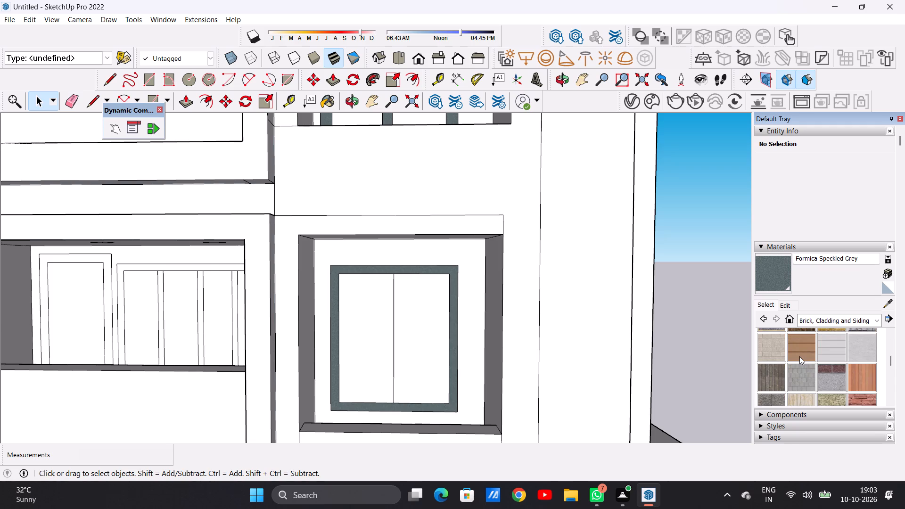
scroll(799, 356, down, 1)
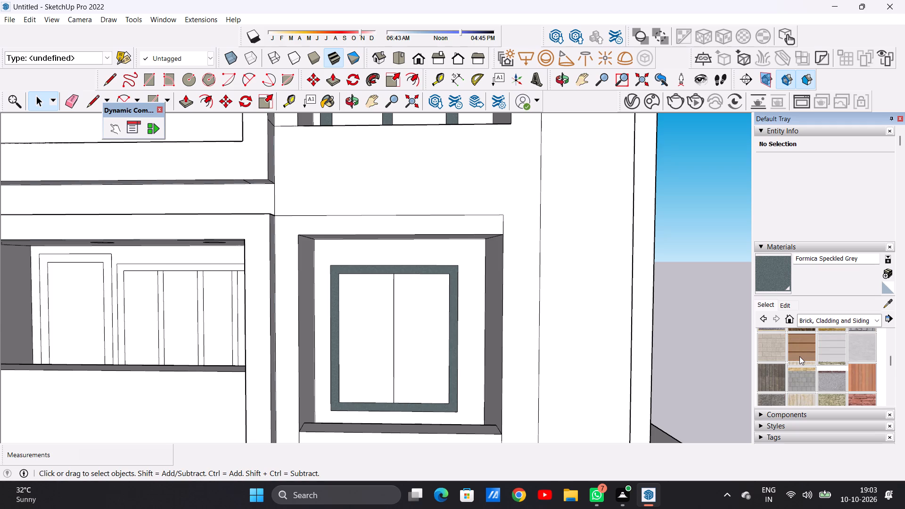
click(770, 345)
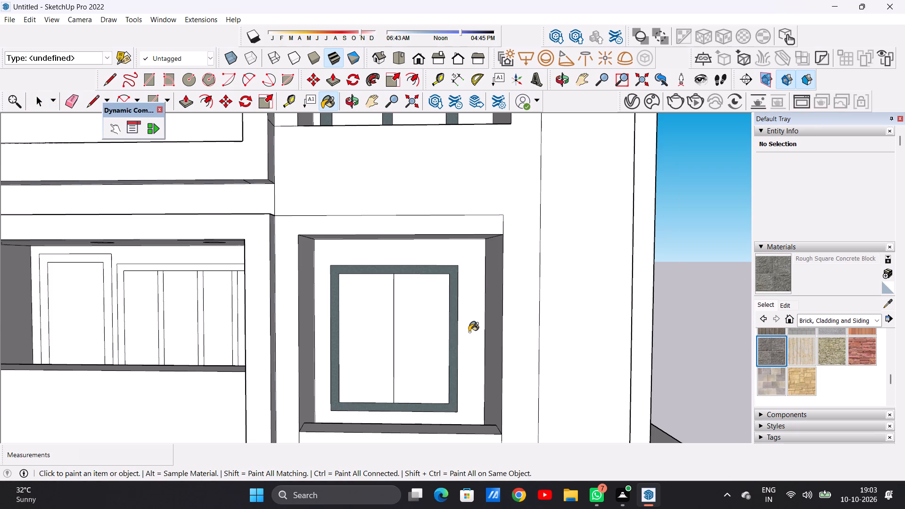
scroll(469, 332, up, 4)
click(469, 332)
scroll(478, 329, down, 5)
middle_drag(482, 330, 516, 344)
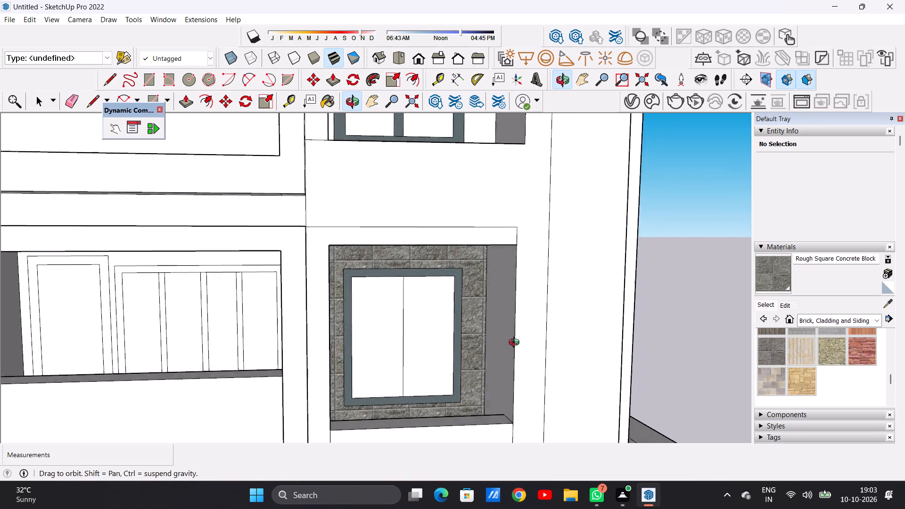
middle_drag(516, 344, 532, 340)
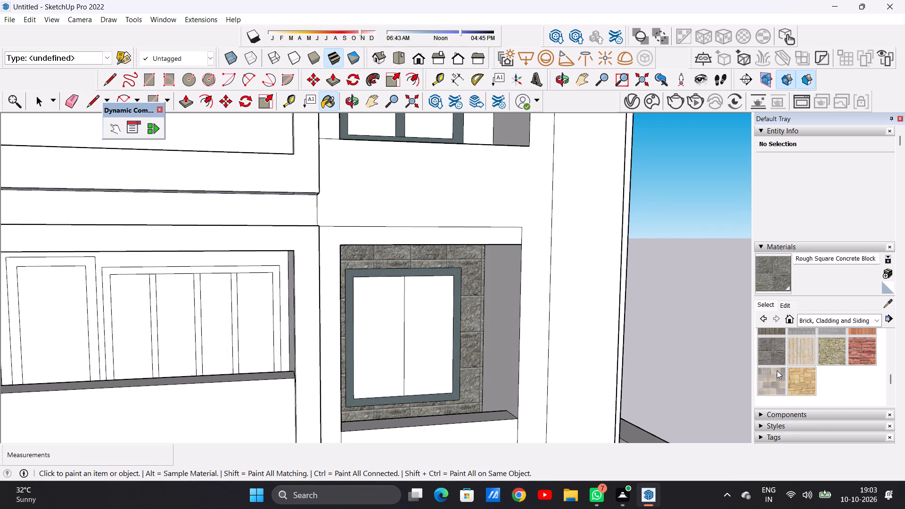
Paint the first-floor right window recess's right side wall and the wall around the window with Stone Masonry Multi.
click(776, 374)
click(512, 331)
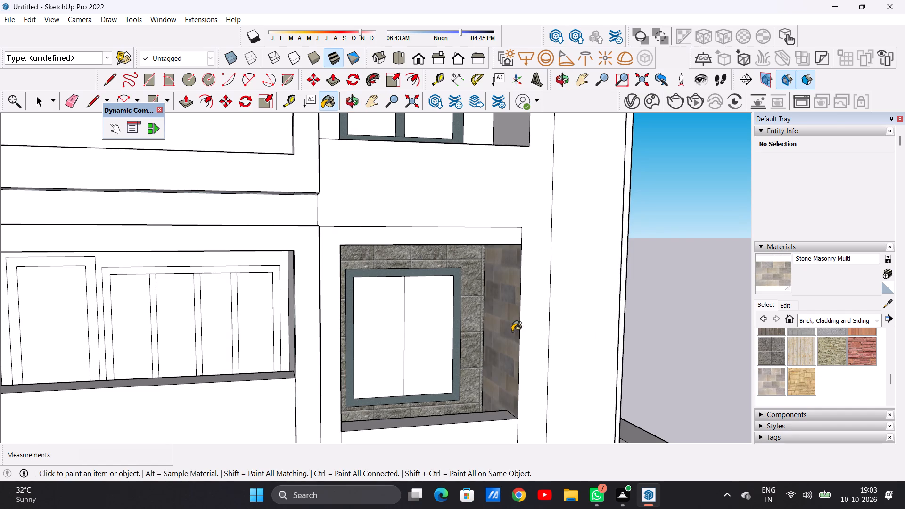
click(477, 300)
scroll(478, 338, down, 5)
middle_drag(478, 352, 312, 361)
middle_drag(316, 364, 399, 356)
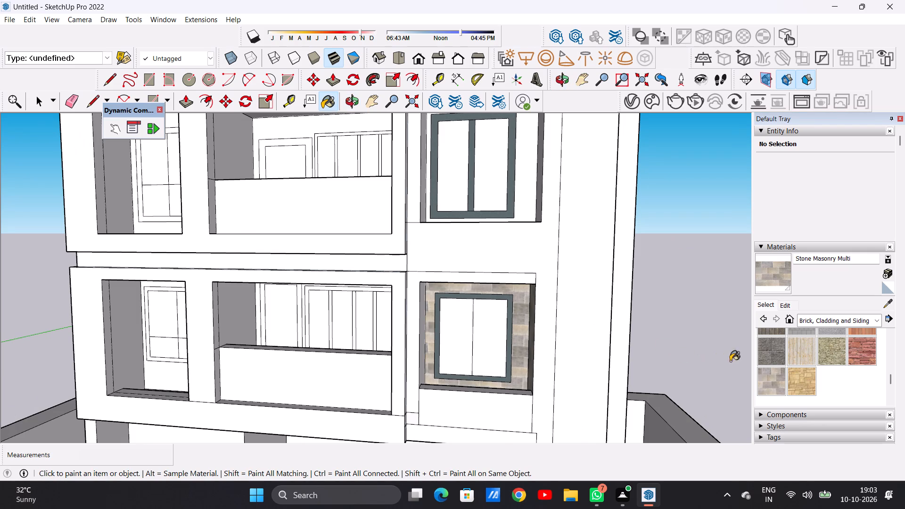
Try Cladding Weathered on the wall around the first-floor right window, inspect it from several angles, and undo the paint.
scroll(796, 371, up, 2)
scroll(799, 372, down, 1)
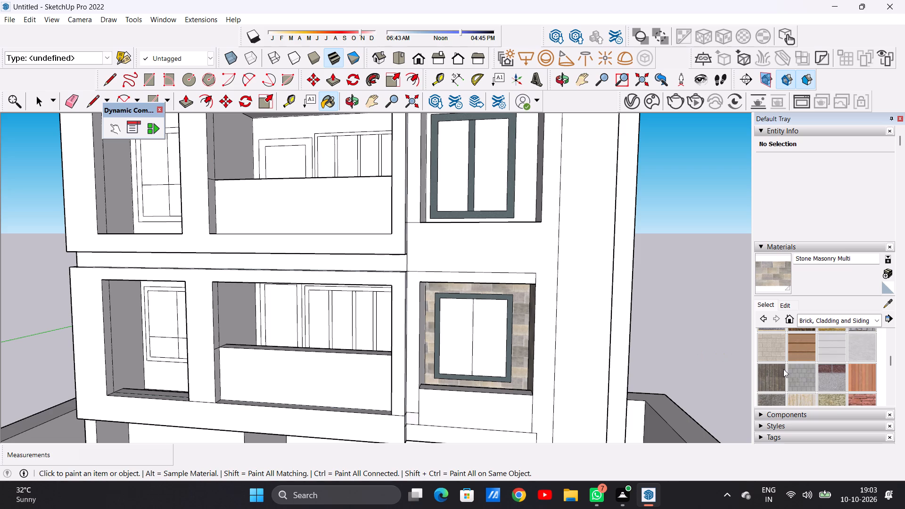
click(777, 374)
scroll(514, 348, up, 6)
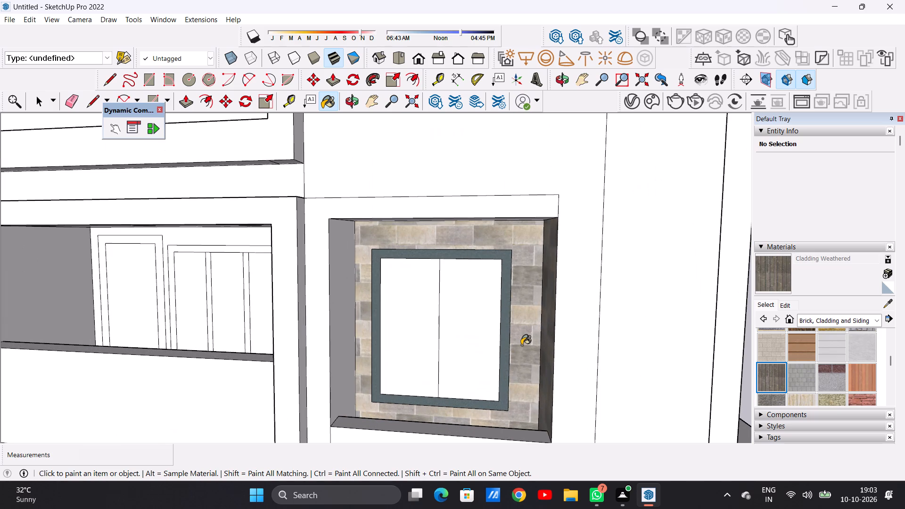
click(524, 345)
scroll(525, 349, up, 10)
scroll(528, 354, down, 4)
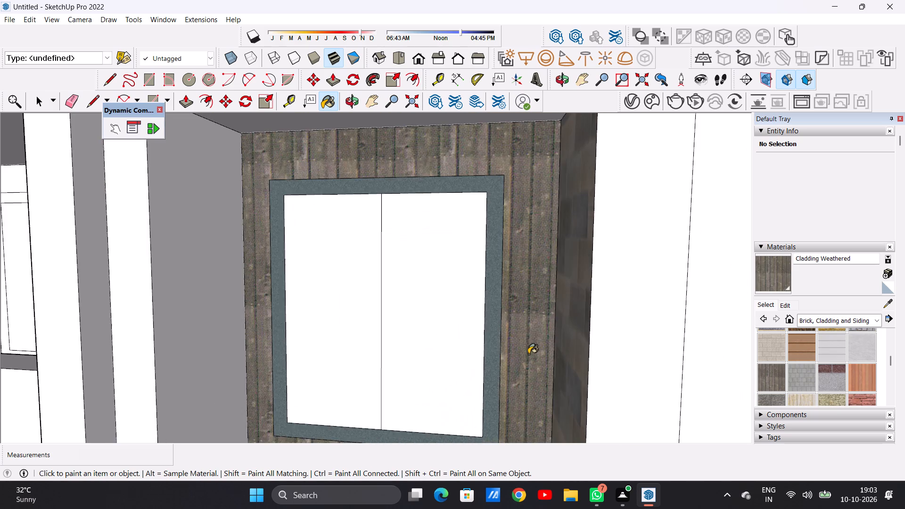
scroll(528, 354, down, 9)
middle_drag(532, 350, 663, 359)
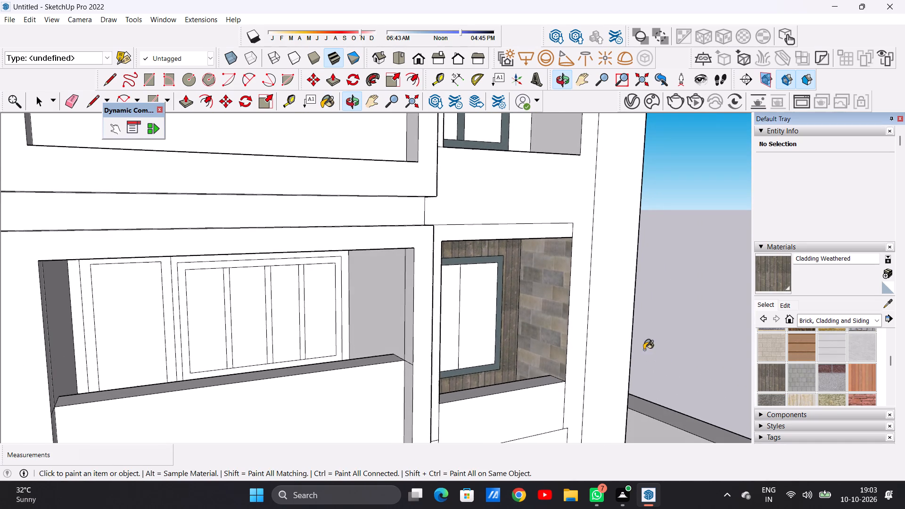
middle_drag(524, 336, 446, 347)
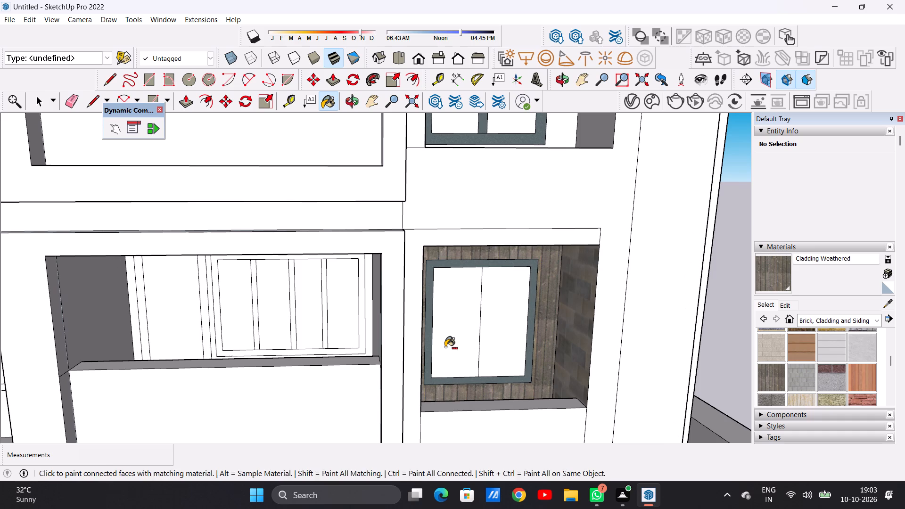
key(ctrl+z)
Paint the wall around the first-floor right window and the recess's right side wall with Slate Light Tile from the Tile collection.
scroll(835, 334, up, 4)
scroll(835, 334, down, 1)
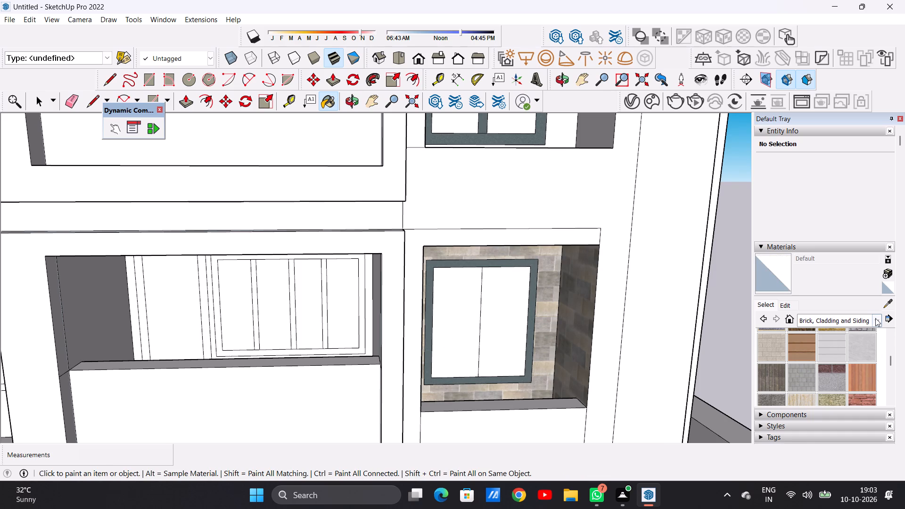
click(875, 318)
click(823, 443)
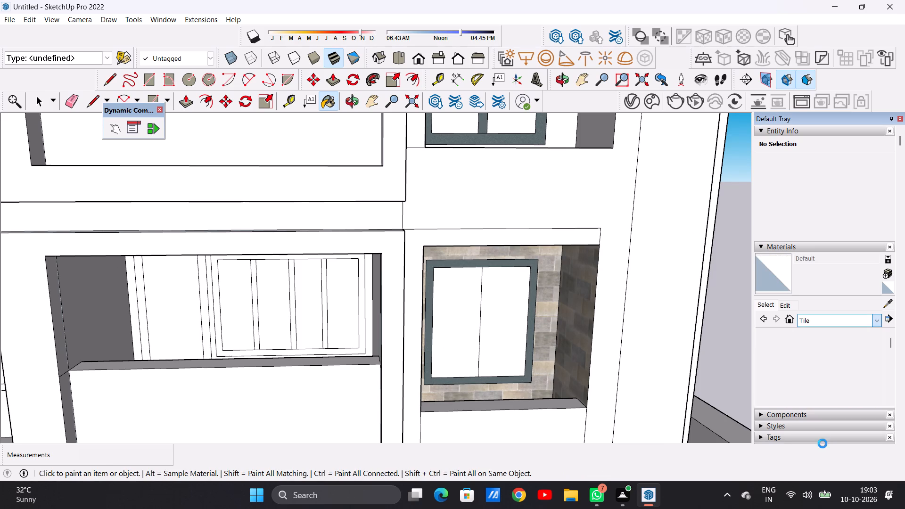
scroll(821, 359, down, 1)
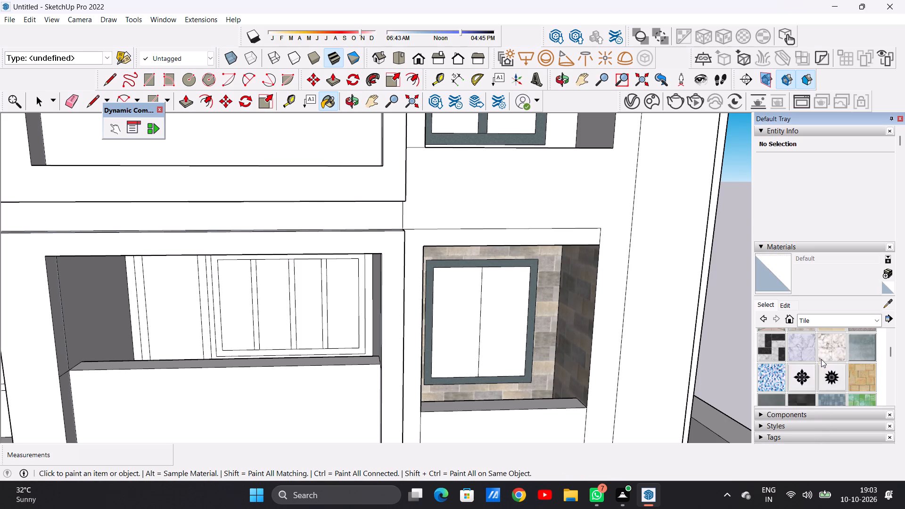
scroll(813, 367, down, 1)
click(803, 353)
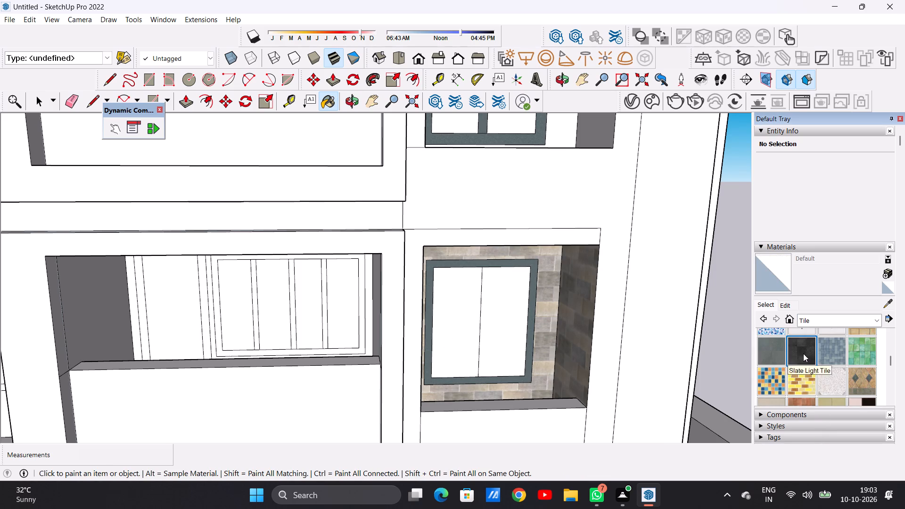
scroll(556, 348, up, 1)
scroll(556, 347, down, 1)
scroll(556, 347, up, 4)
click(541, 330)
scroll(544, 334, up, 8)
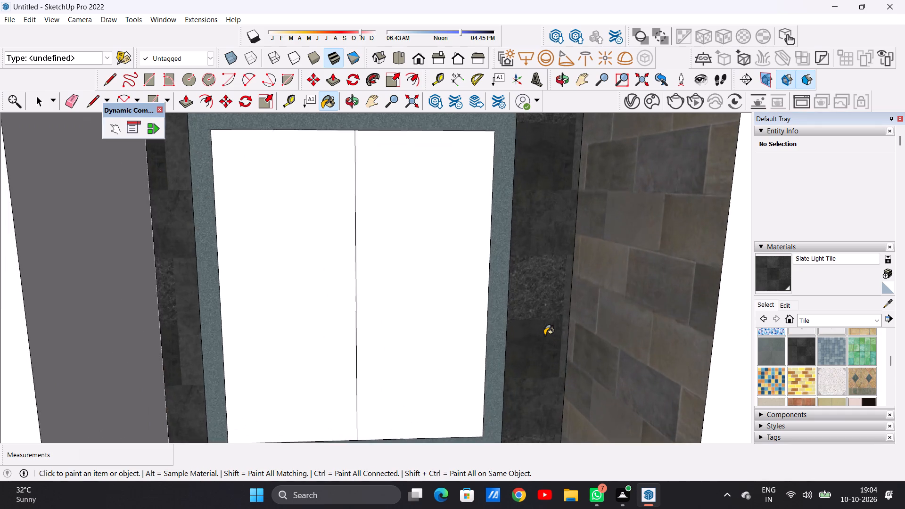
scroll(544, 335, up, 4)
scroll(539, 337, down, 16)
middle_drag(527, 326, 599, 310)
scroll(561, 315, up, 1)
scroll(561, 315, down, 1)
scroll(561, 315, up, 11)
click(561, 315)
scroll(526, 320, down, 8)
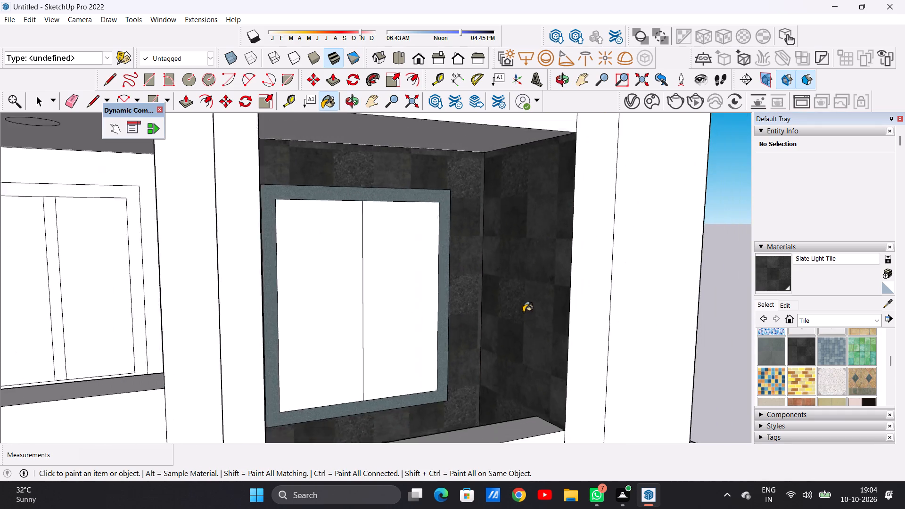
Paint the recess's left side wall and the front facade strip bordering the first-floor right window recess with Slate Light Tile.
scroll(523, 312, down, 3)
middle_drag(534, 315, 369, 320)
scroll(341, 317, down, 1)
scroll(338, 317, up, 4)
click(323, 319)
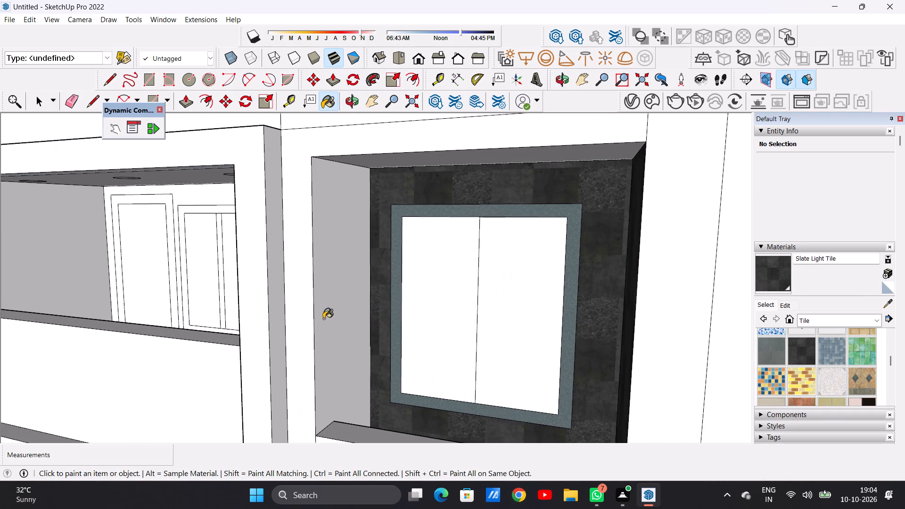
click(300, 328)
scroll(436, 327, down, 12)
scroll(535, 318, up, 5)
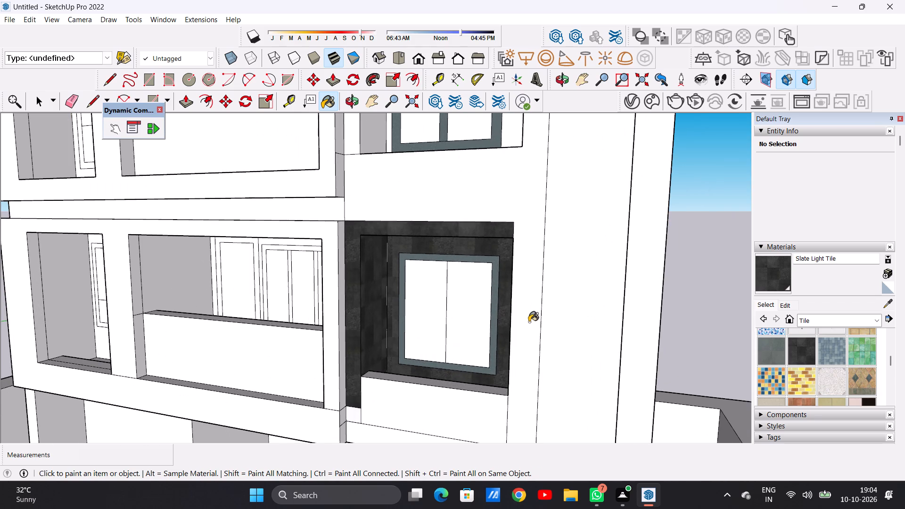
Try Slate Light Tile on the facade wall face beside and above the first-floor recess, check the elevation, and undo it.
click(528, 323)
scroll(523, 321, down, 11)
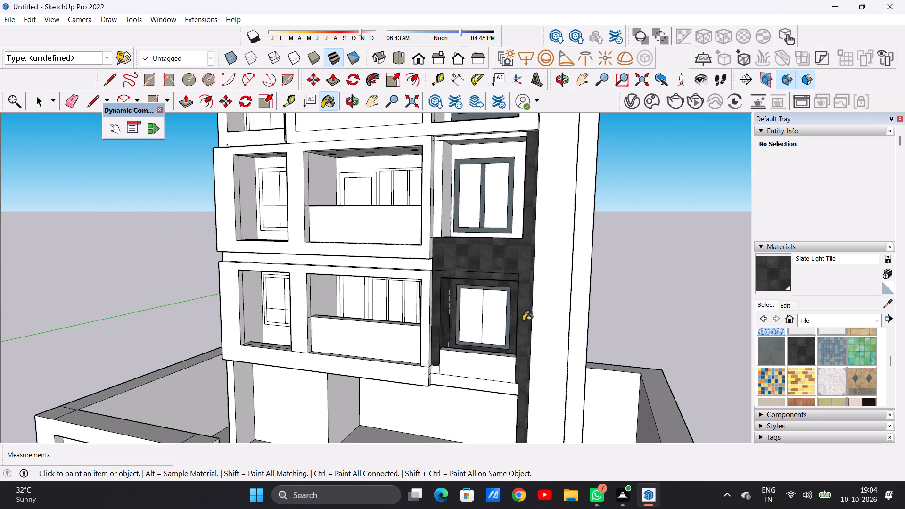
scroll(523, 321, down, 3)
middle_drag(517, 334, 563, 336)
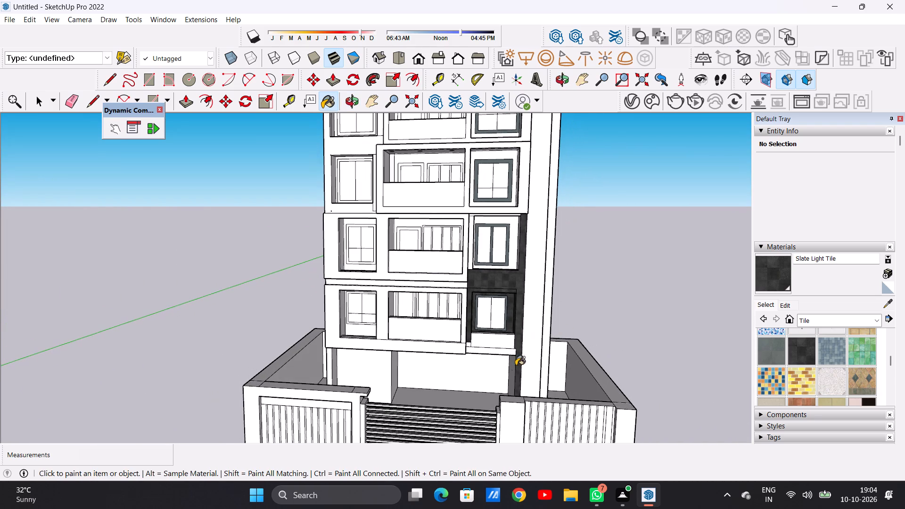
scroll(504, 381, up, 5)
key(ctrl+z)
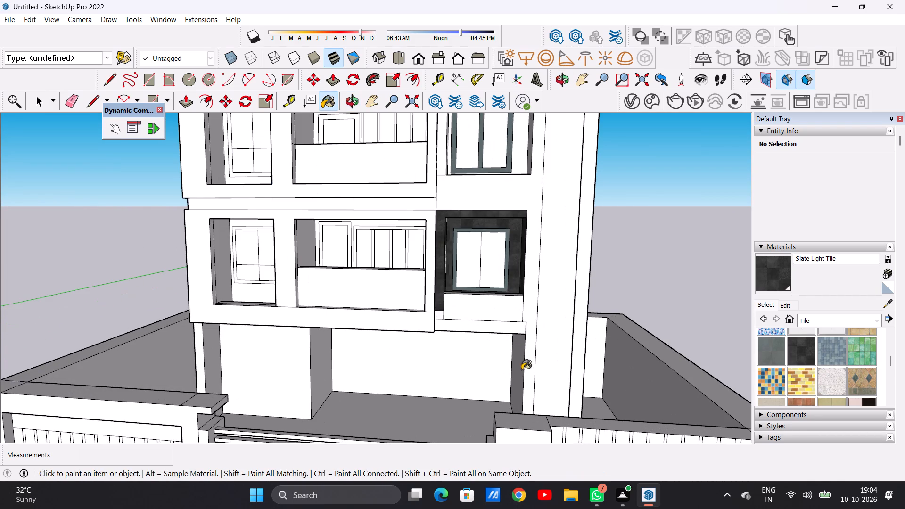
Draw a line about 10 3/8" long from the first-floor slab's lower right corner across to the adjacent vertical wall edge.
scroll(531, 350, up, 8)
key(space)
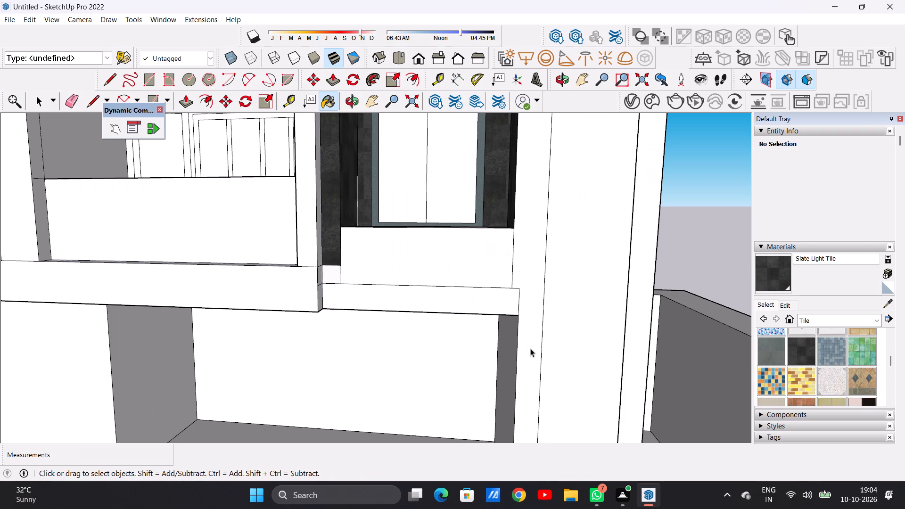
key(l)
scroll(523, 329, up, 6)
scroll(530, 321, down, 3)
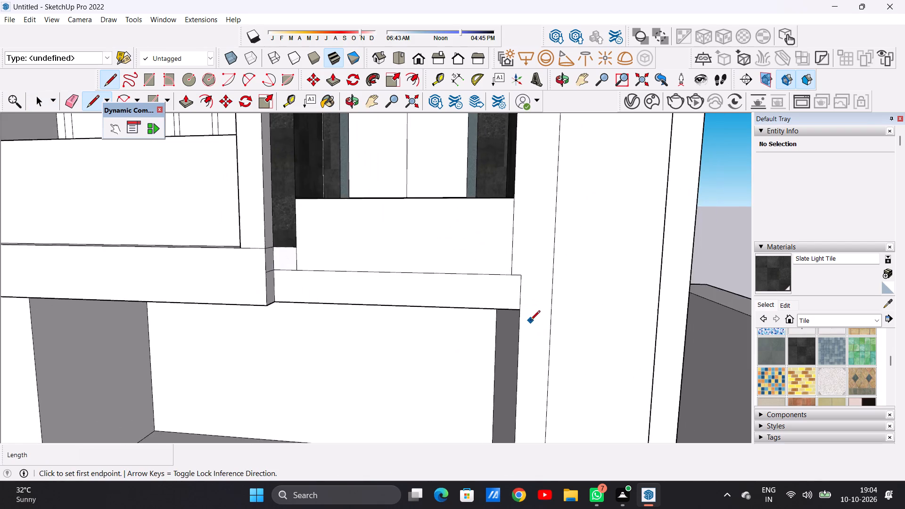
scroll(530, 321, down, 15)
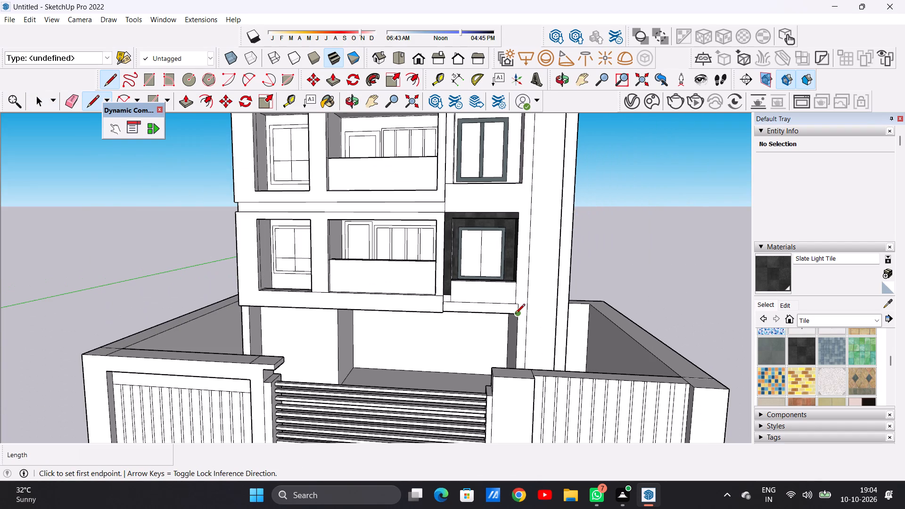
scroll(517, 315, up, 8)
scroll(522, 313, down, 1)
scroll(522, 313, up, 1)
click(517, 314)
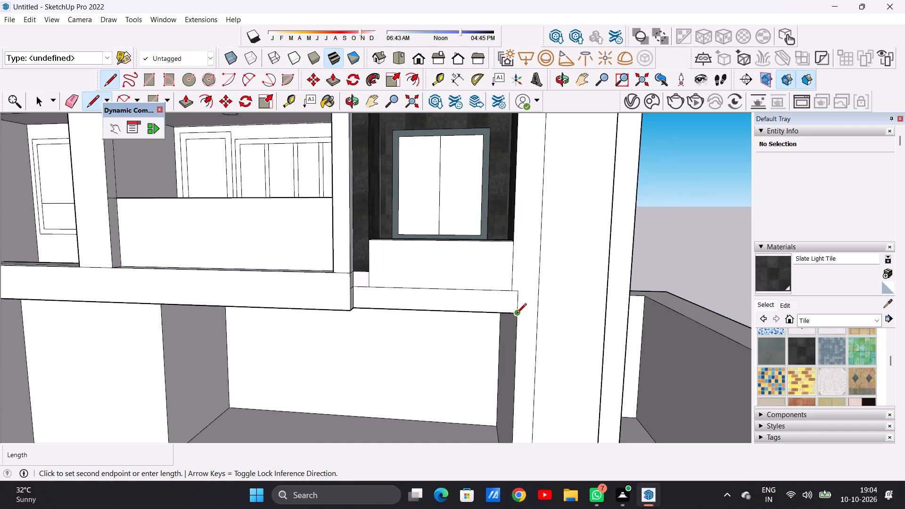
click(539, 313)
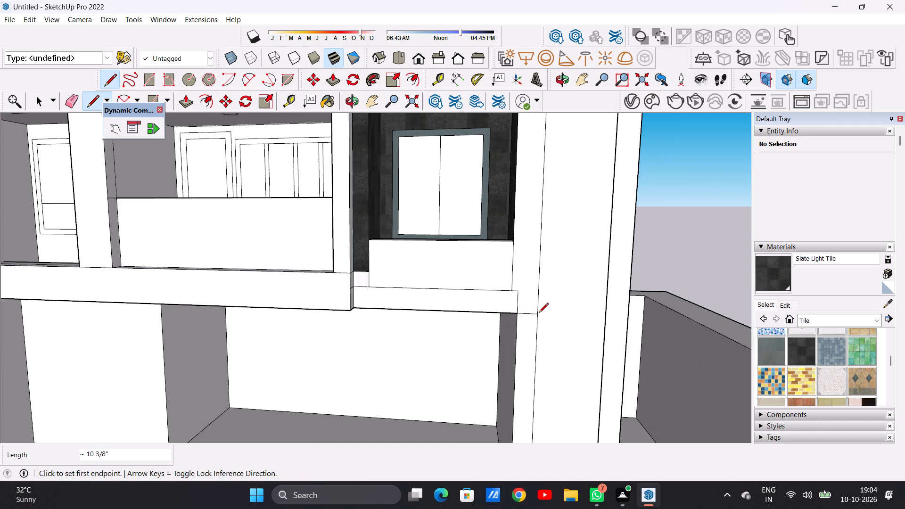
key(space)
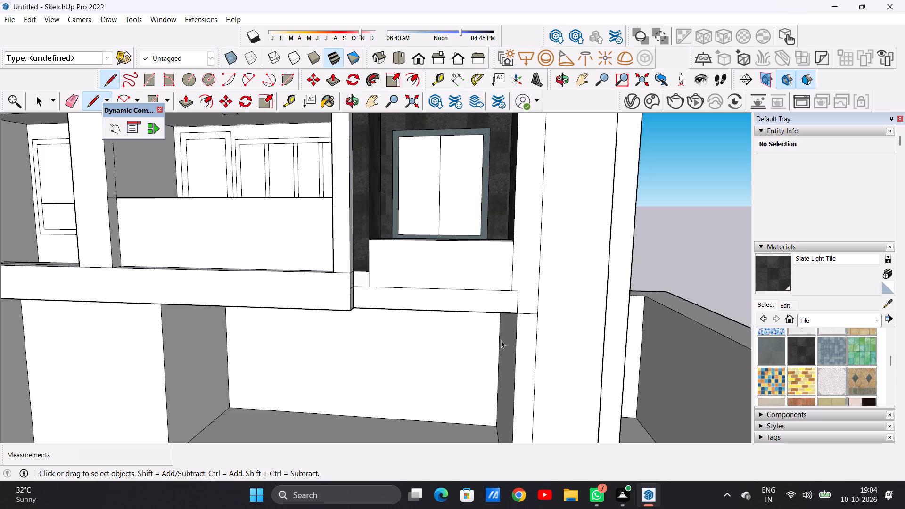
Lighten the Slate Light Tile material to a medium grey by raising its colour brightness, checking the window recess from several angles.
scroll(504, 335, down, 8)
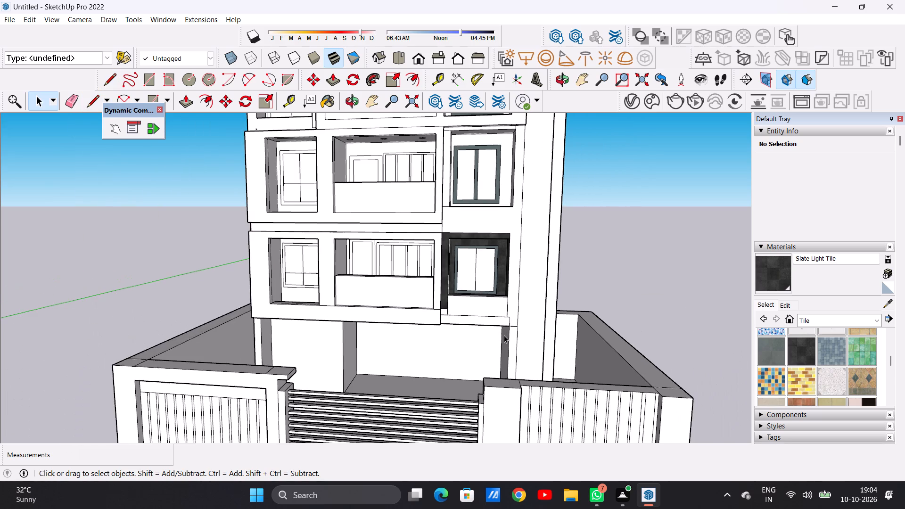
scroll(505, 260, up, 8)
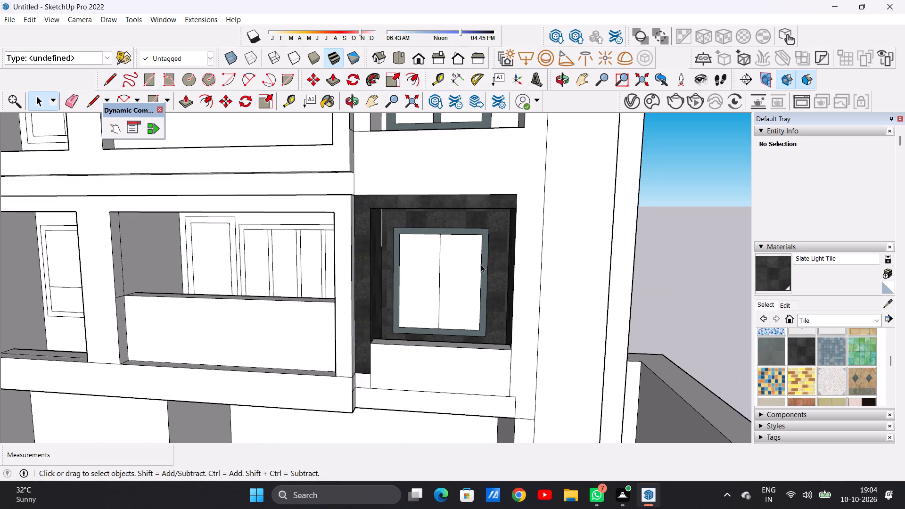
middle_drag(481, 264, 580, 275)
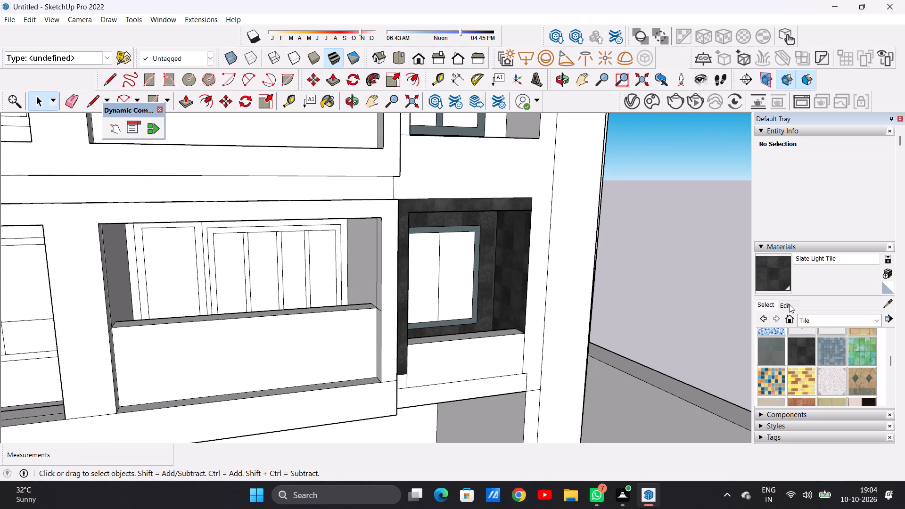
click(789, 304)
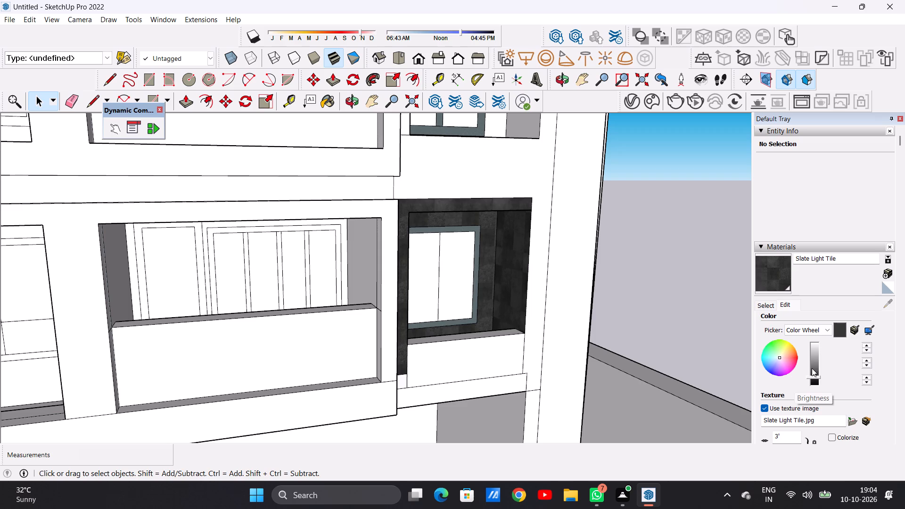
click(813, 369)
middle_drag(520, 279, 429, 254)
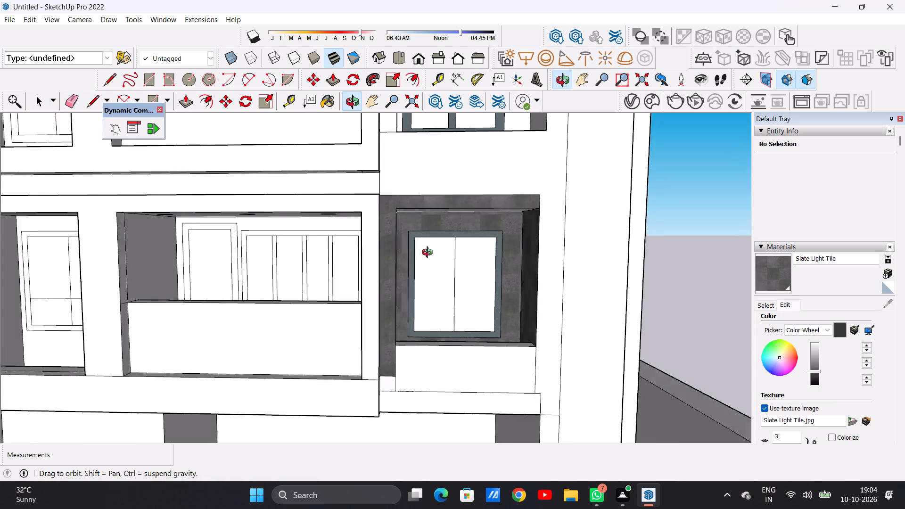
middle_drag(429, 254, 539, 261)
scroll(519, 267, up, 15)
scroll(446, 285, down, 17)
middle_drag(456, 292, 378, 286)
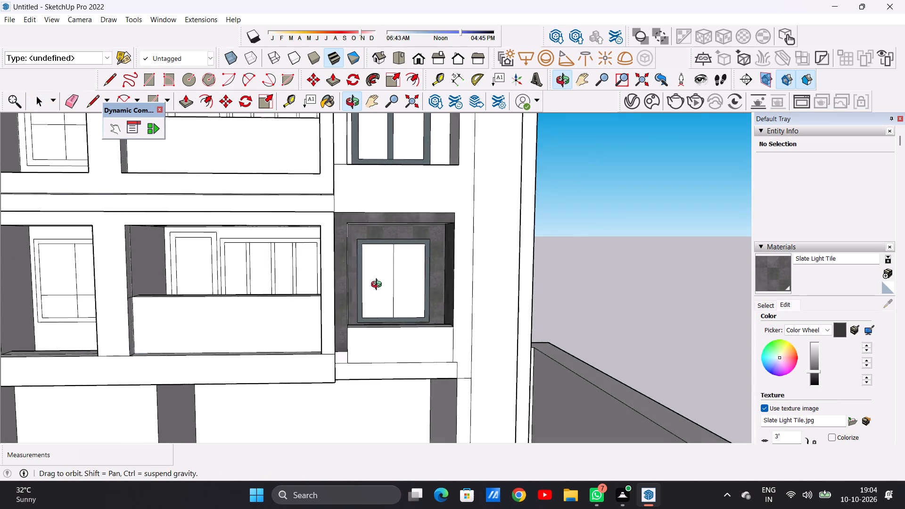
middle_drag(378, 286, 377, 285)
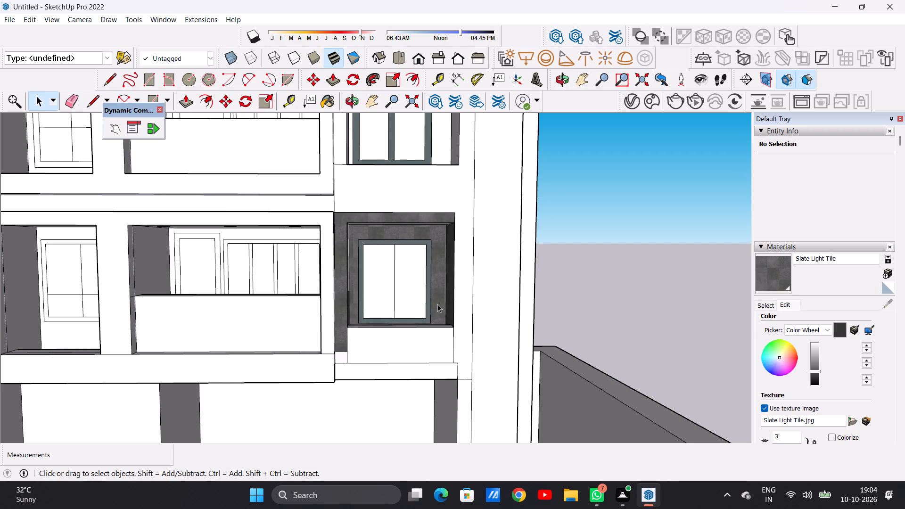
scroll(812, 367, up, 1)
scroll(812, 367, down, 1)
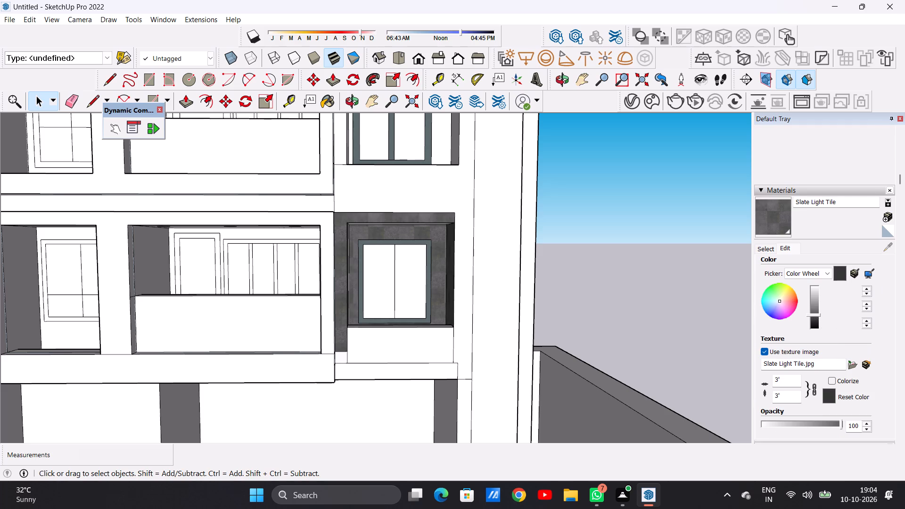
click(811, 312)
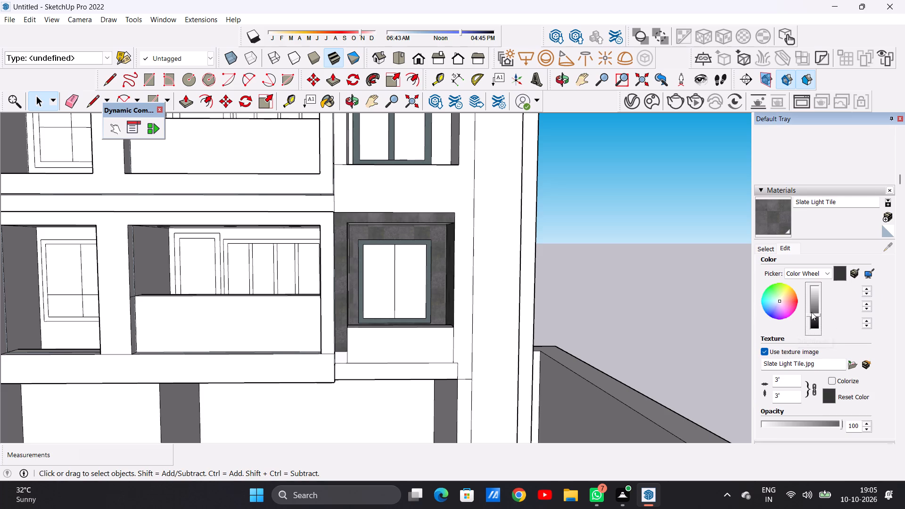
click(814, 307)
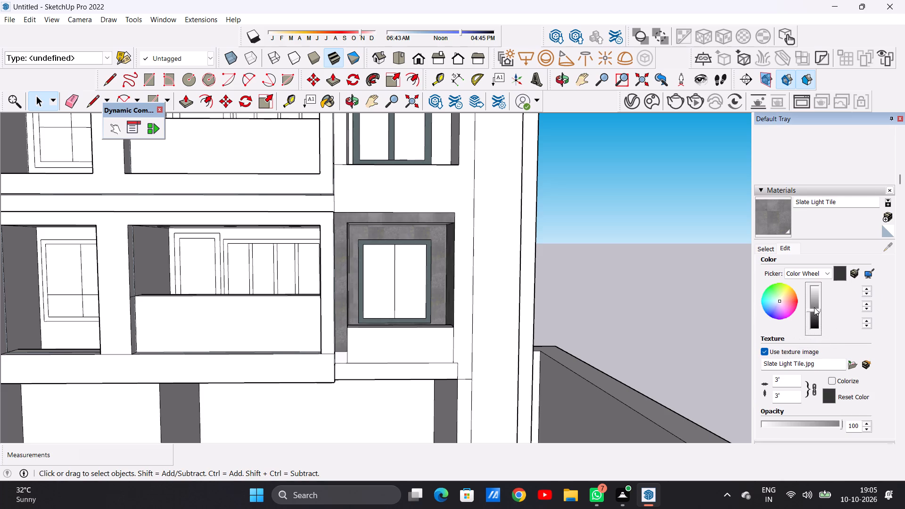
middle_drag(405, 297, 549, 307)
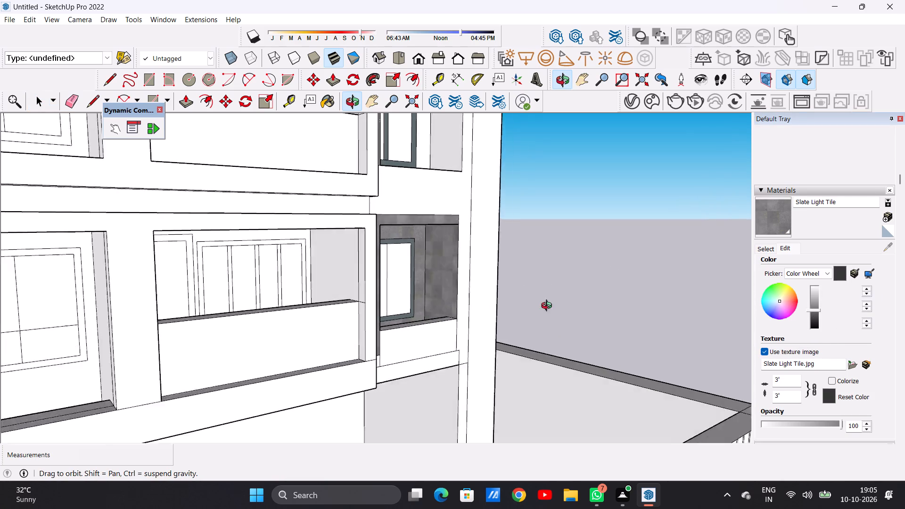
Paint the parapet panel and sill below the first-floor right window with Slate Light Tile.
middle_drag(549, 307, 390, 321)
scroll(412, 343, up, 6)
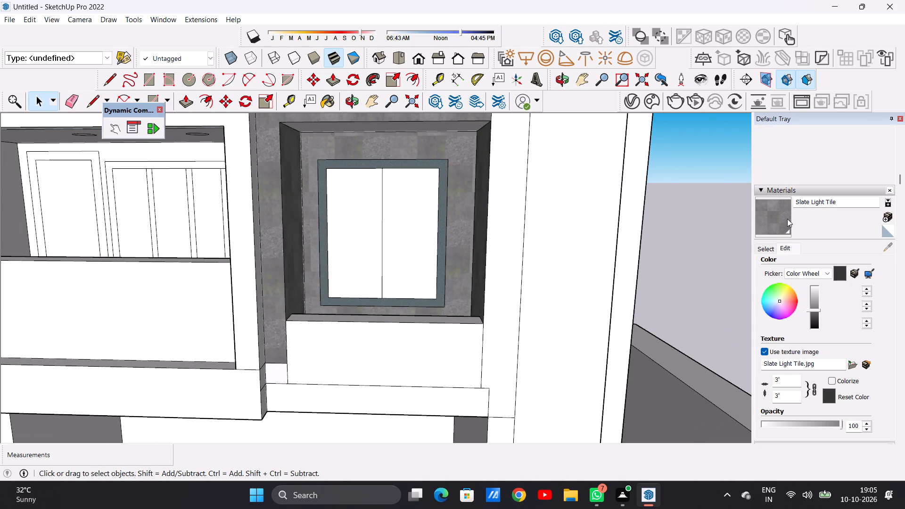
click(779, 212)
click(454, 349)
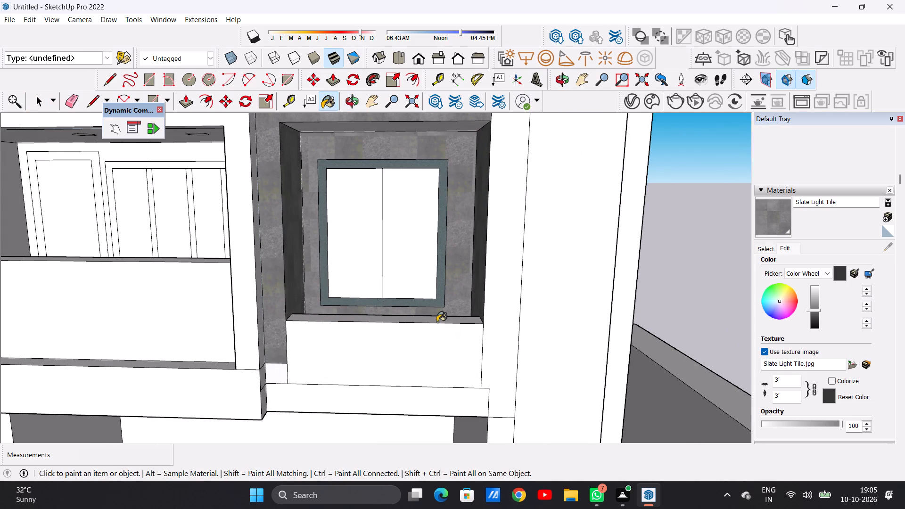
click(436, 321)
scroll(455, 334, down, 12)
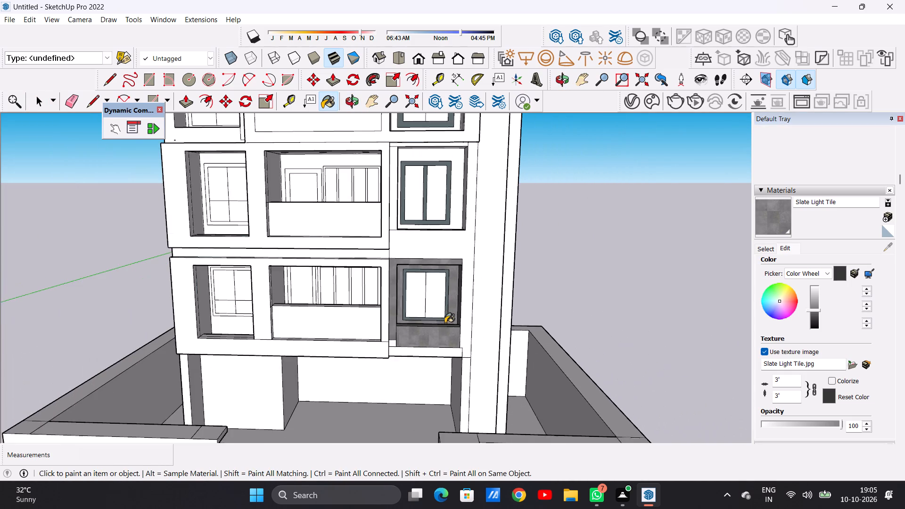
scroll(439, 321, down, 1)
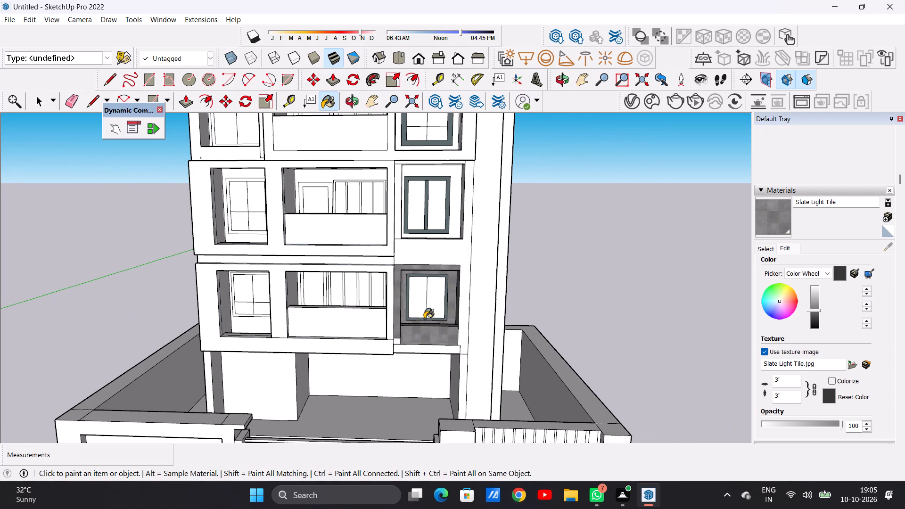
Apply Slate Light Tile to the small corner patch and the slab edge band beneath the first-floor right window.
scroll(410, 358, up, 13)
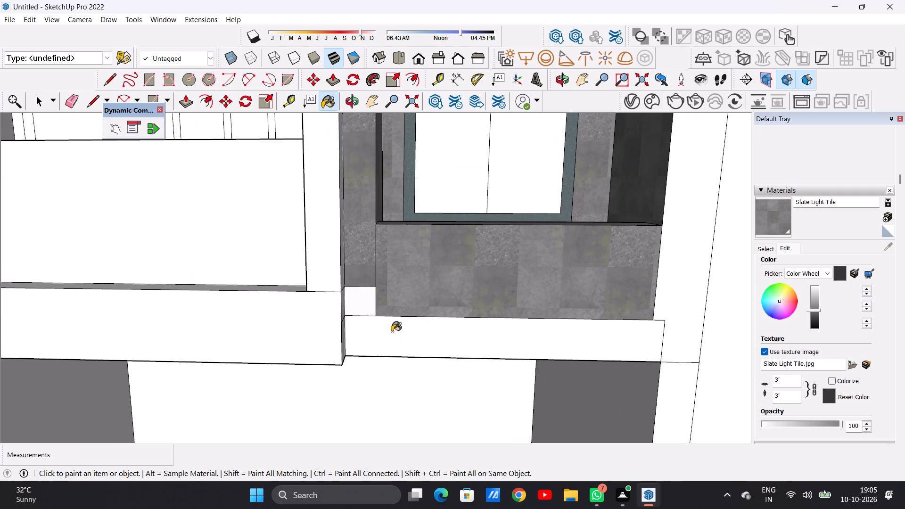
click(358, 306)
scroll(358, 306, down, 3)
scroll(377, 332, up, 5)
click(386, 327)
scroll(368, 323, down, 9)
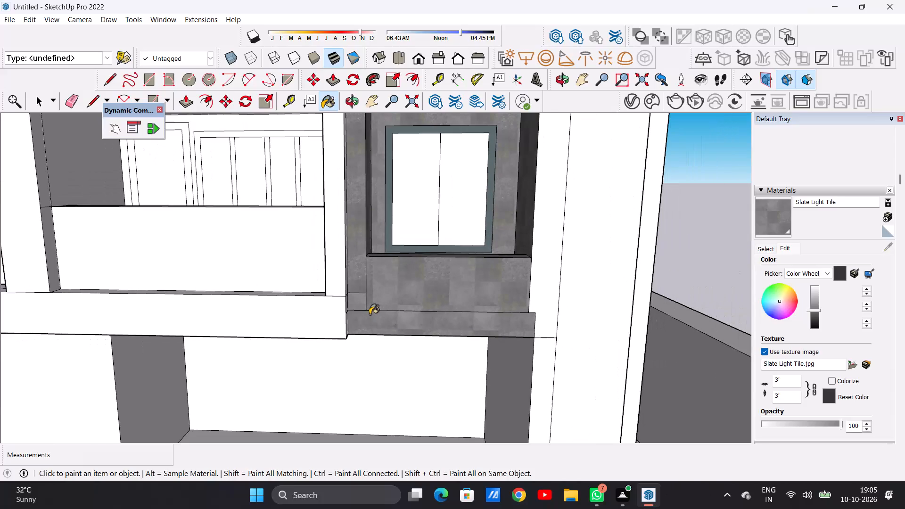
Paint the facade wall around the first- and second-floor right window recesses, including the band between them, with Slate Light Tile.
scroll(391, 320, down, 7)
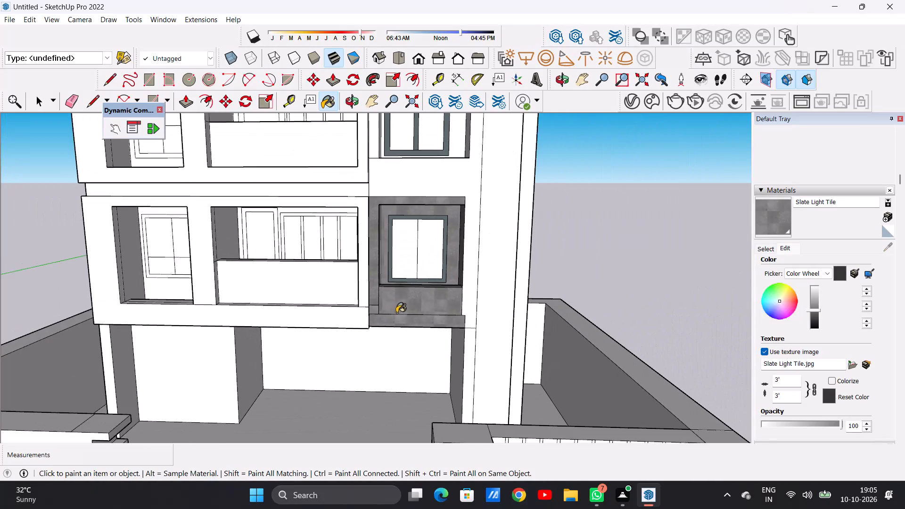
scroll(403, 308, down, 7)
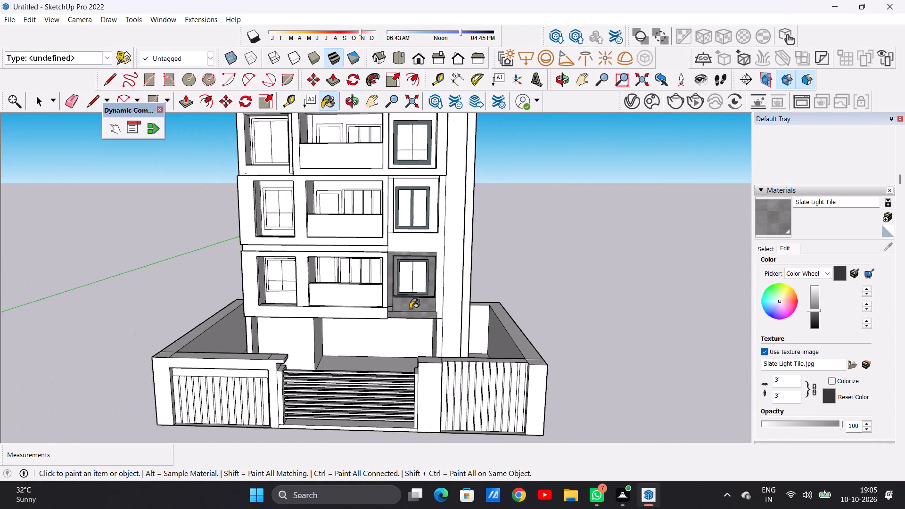
scroll(410, 309, down, 2)
scroll(428, 296, up, 10)
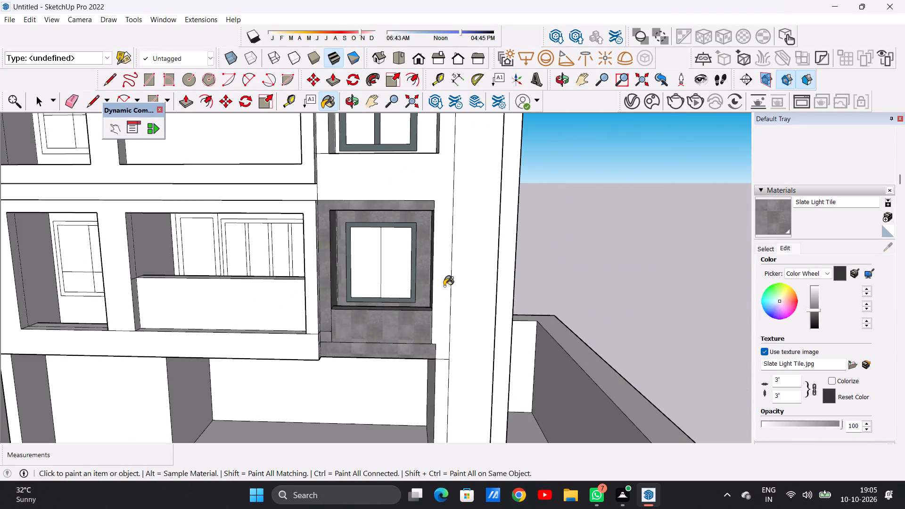
click(444, 286)
scroll(434, 293, down, 4)
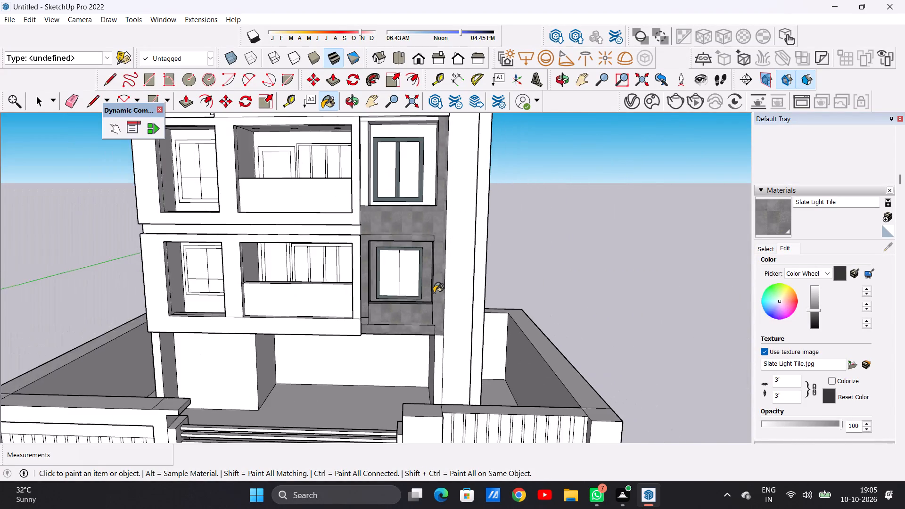
Apply Slate Light Tile to the second-floor right window recess's left front strip, back wall and the narrow band above it.
scroll(434, 293, down, 7)
scroll(400, 238, up, 5)
scroll(400, 238, down, 1)
scroll(400, 238, up, 12)
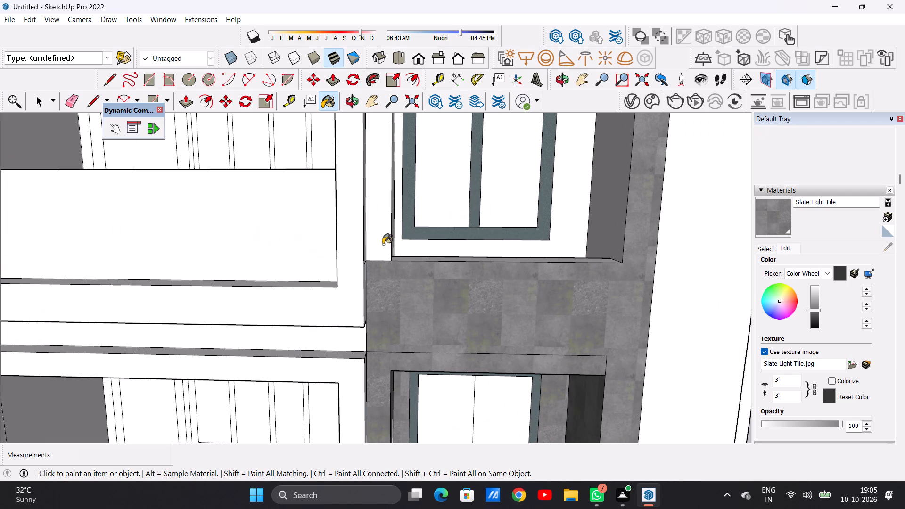
click(383, 244)
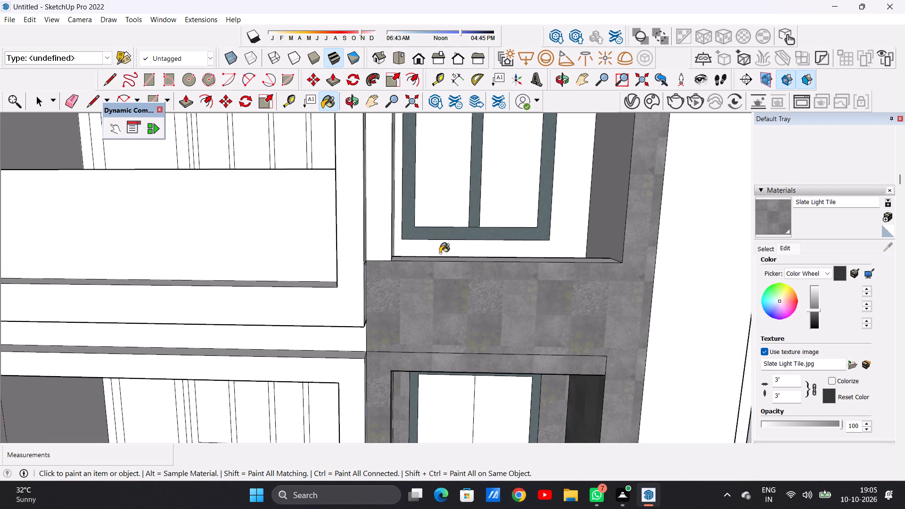
click(440, 251)
scroll(437, 276, down, 5)
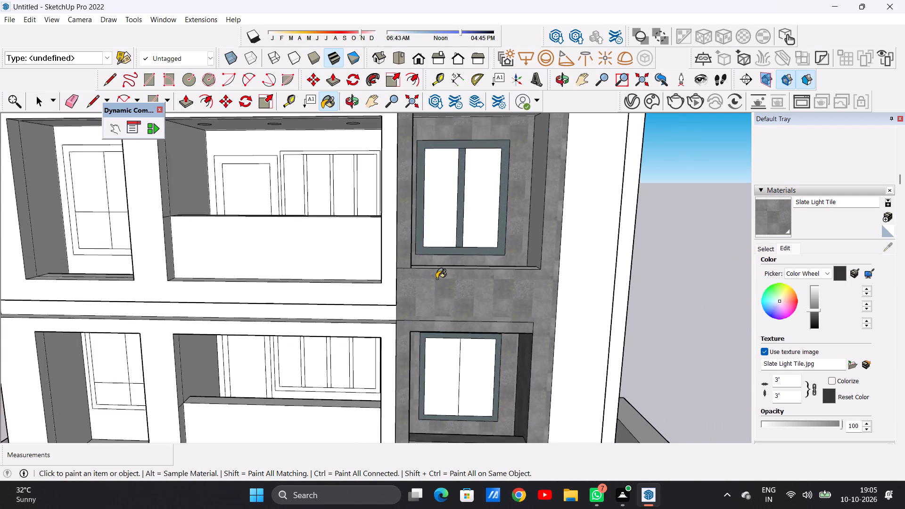
scroll(436, 279, down, 10)
scroll(445, 225, up, 7)
scroll(418, 203, down, 1)
scroll(418, 203, up, 2)
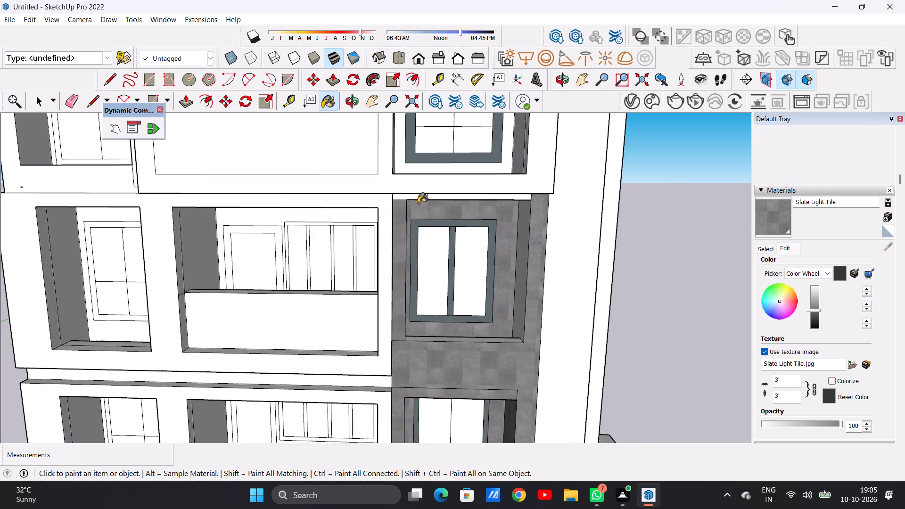
scroll(418, 203, up, 8)
click(380, 192)
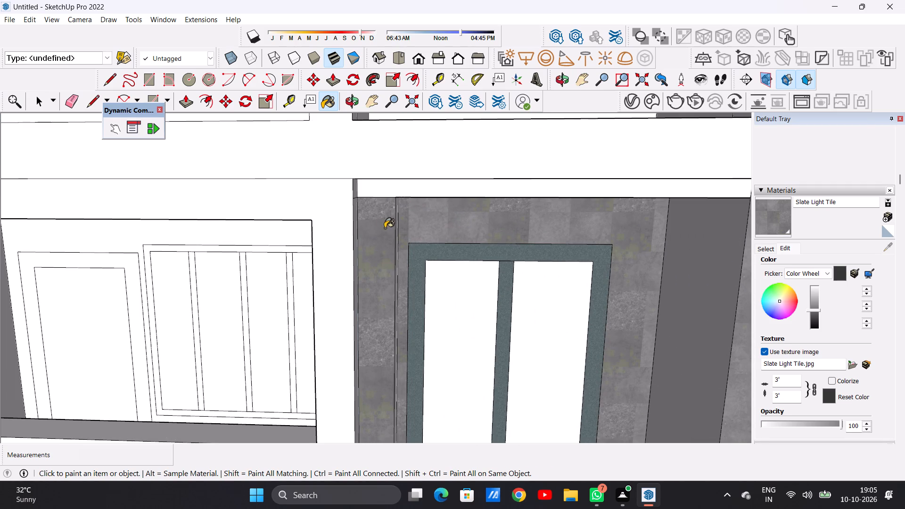
Paint both side walls of the second-floor right window recess with Slate Light Tile.
scroll(394, 238, down, 8)
middle_drag(506, 290, 486, 223)
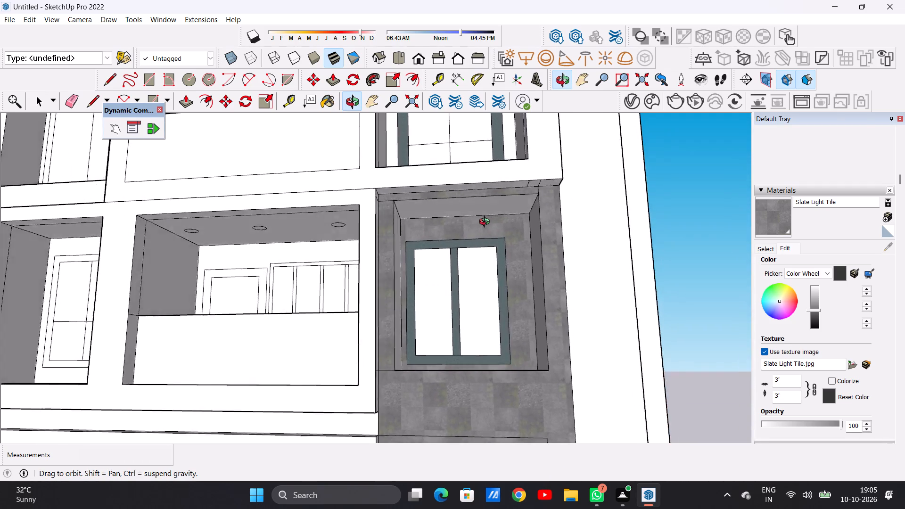
middle_drag(486, 223, 369, 303)
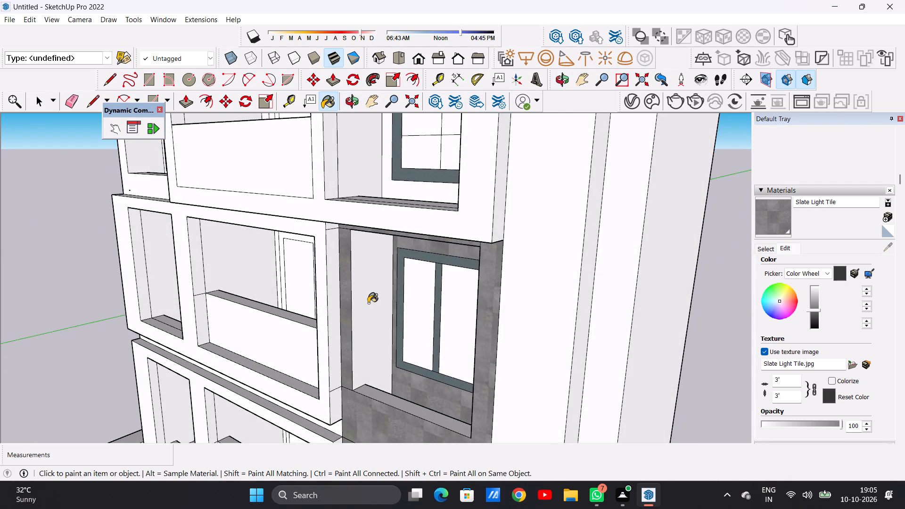
click(368, 303)
middle_drag(360, 322, 603, 304)
scroll(567, 288, up, 6)
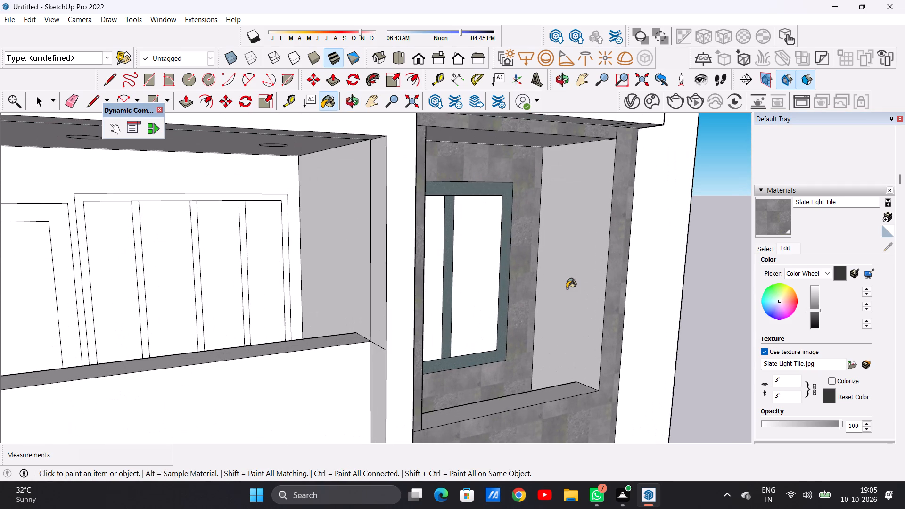
click(567, 288)
scroll(553, 314, down, 7)
middle_drag(555, 338, 470, 309)
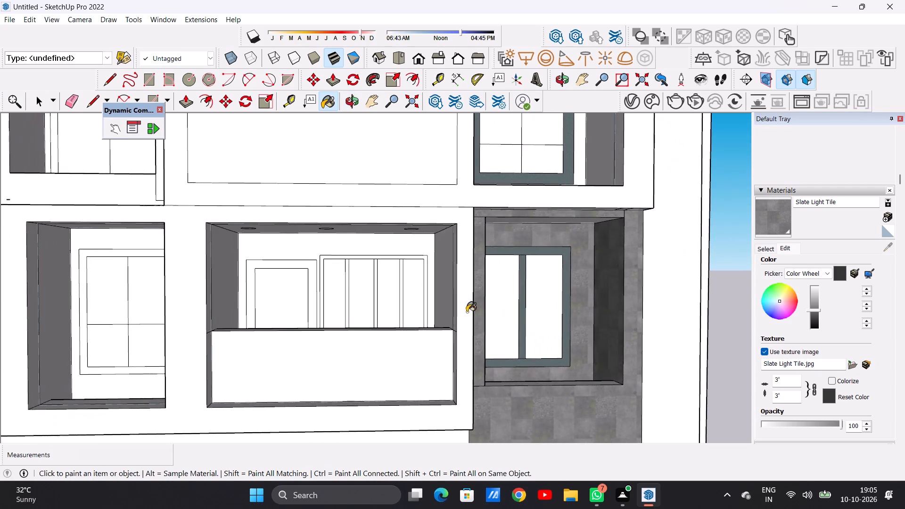
Paint the front facade face around the third- and fourth-floor left windows with Slate Light Tile.
scroll(460, 327, down, 18)
middle_drag(496, 349, 474, 343)
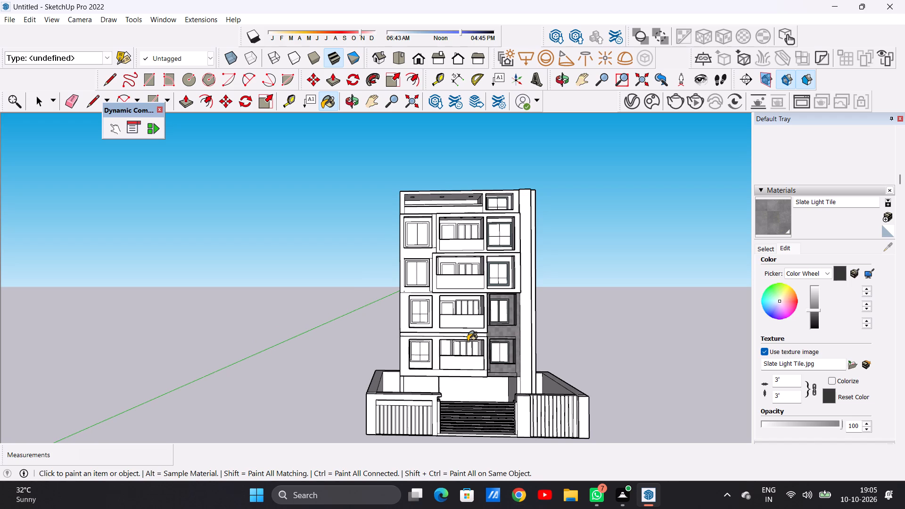
scroll(434, 344, down, 5)
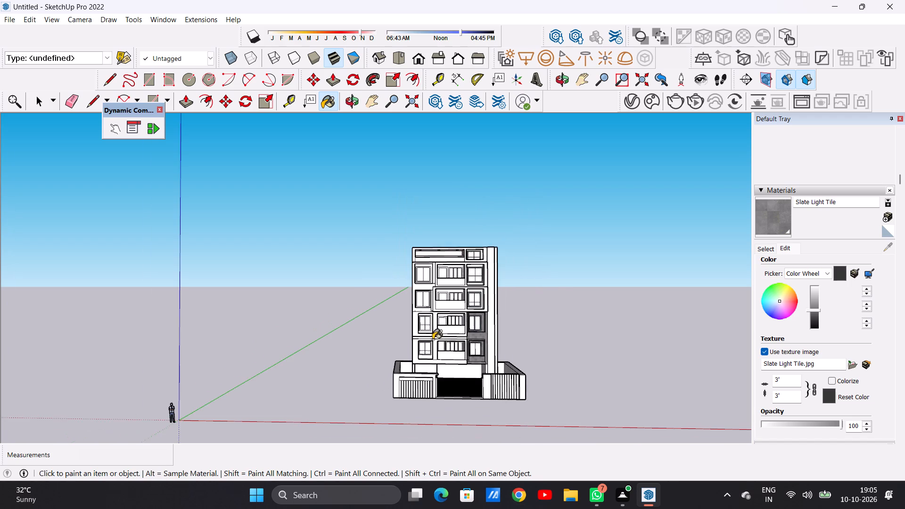
scroll(432, 283, up, 18)
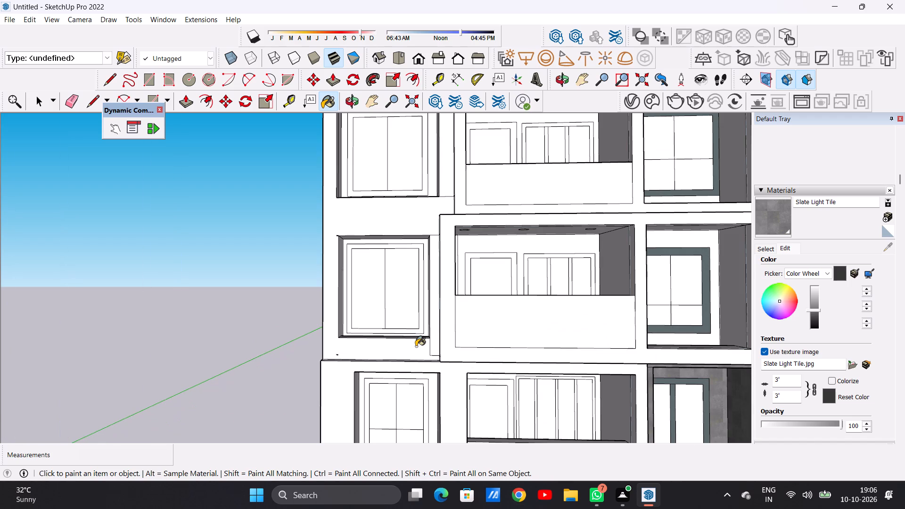
click(416, 346)
scroll(388, 347, down, 5)
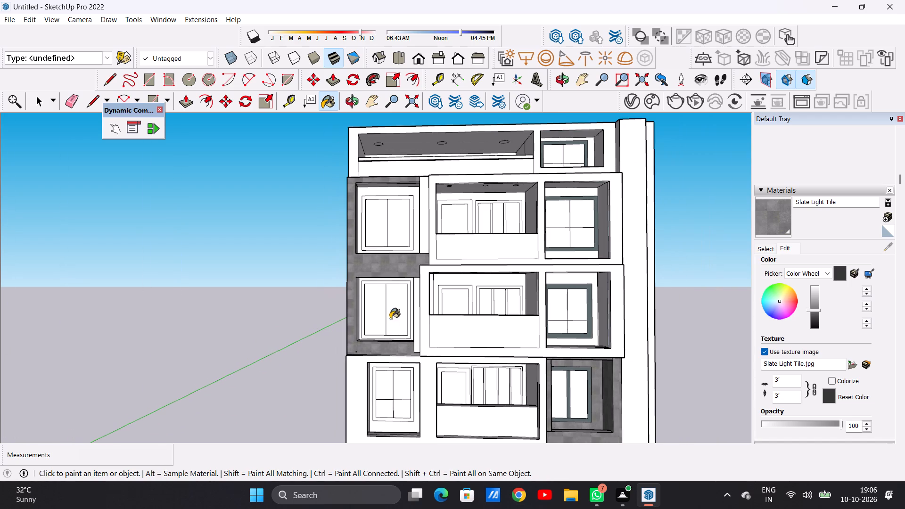
Apply Slate Light Tile to both side walls and the right front strip of the third-floor left window recess.
scroll(394, 304, up, 14)
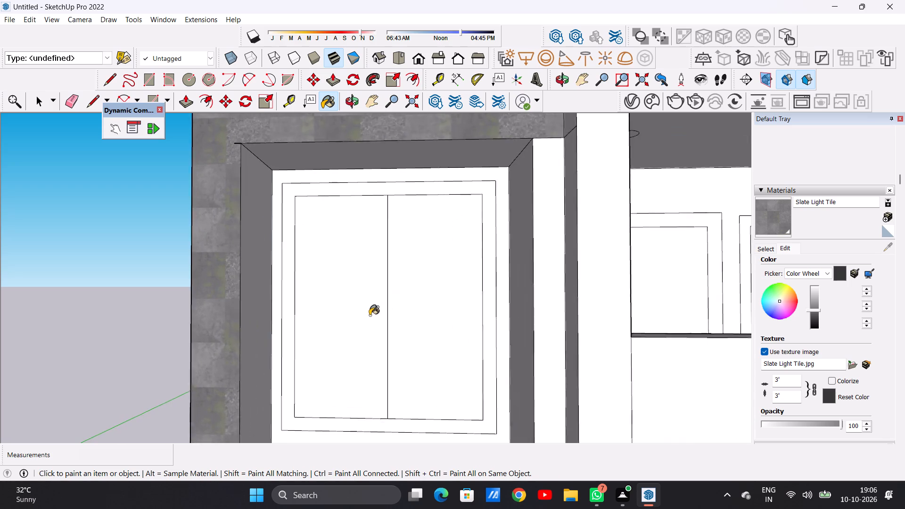
scroll(370, 315, up, 1)
click(241, 299)
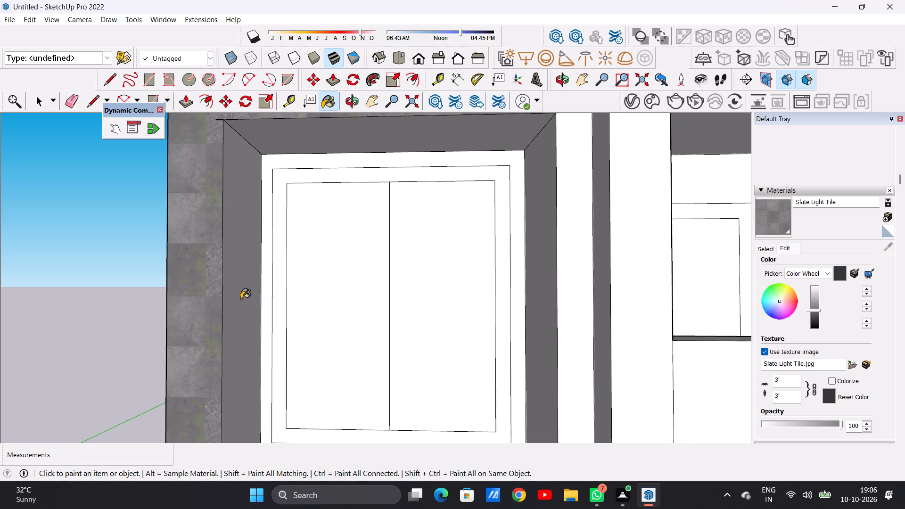
scroll(261, 296, down, 5)
middle_drag(295, 309, 437, 362)
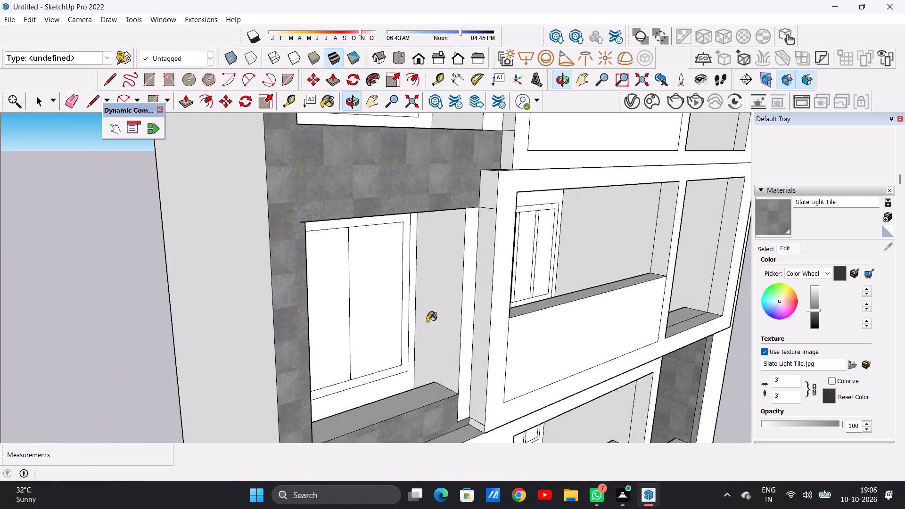
click(430, 318)
click(465, 329)
scroll(423, 334, down, 5)
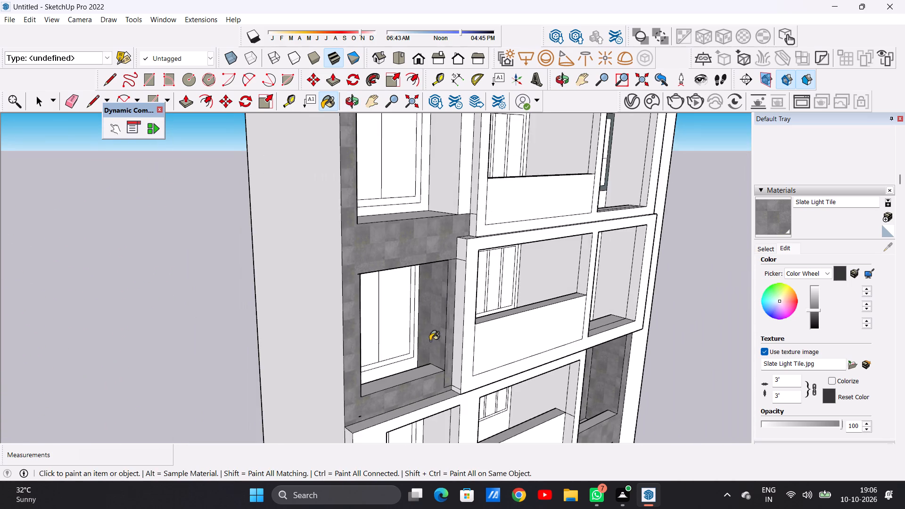
Paint the back wall around the third-floor left window with Slate Light Tile.
middle_drag(431, 362, 308, 390)
scroll(317, 375, up, 13)
scroll(326, 376, down, 1)
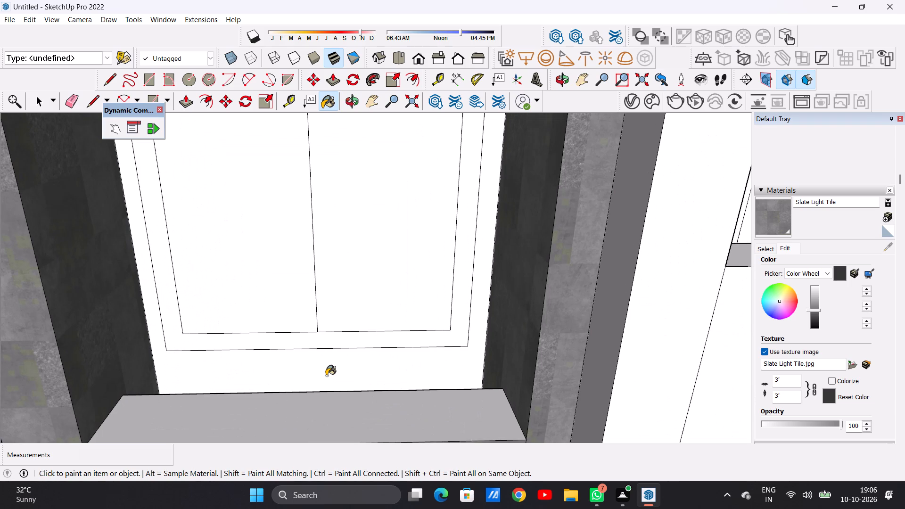
click(326, 372)
scroll(325, 388, down, 14)
Paint the third-floor left recess's sill and the narrow ledge behind it with Slate Light Tile.
middle_drag(337, 378, 345, 348)
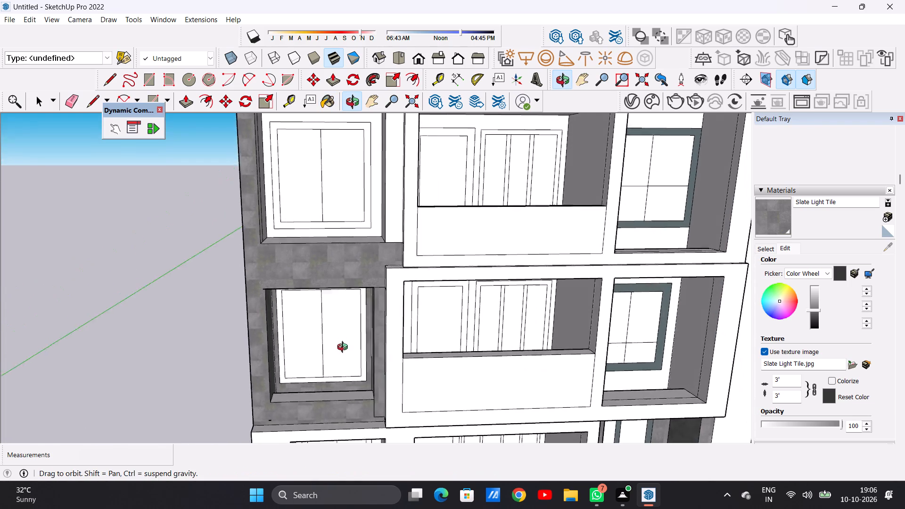
middle_drag(345, 348, 344, 394)
scroll(347, 395, up, 14)
click(347, 397)
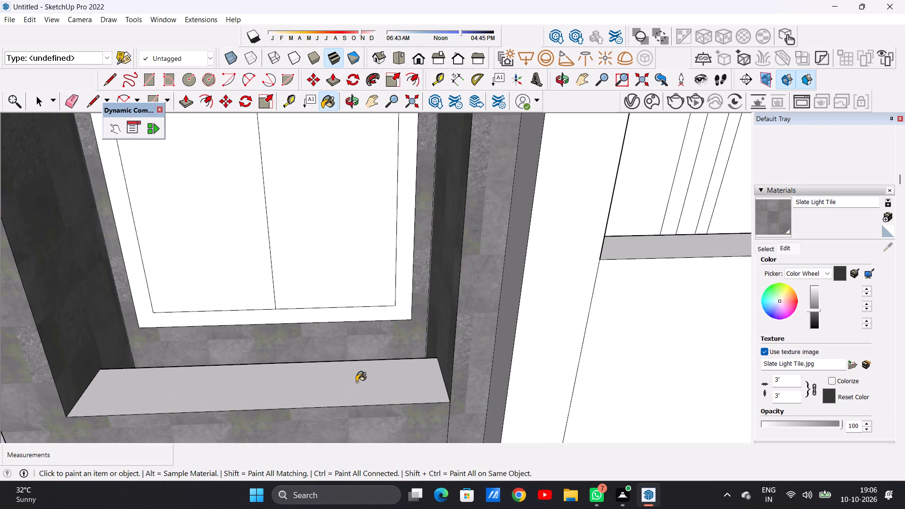
scroll(360, 378, down, 5)
middle_drag(369, 370, 362, 444)
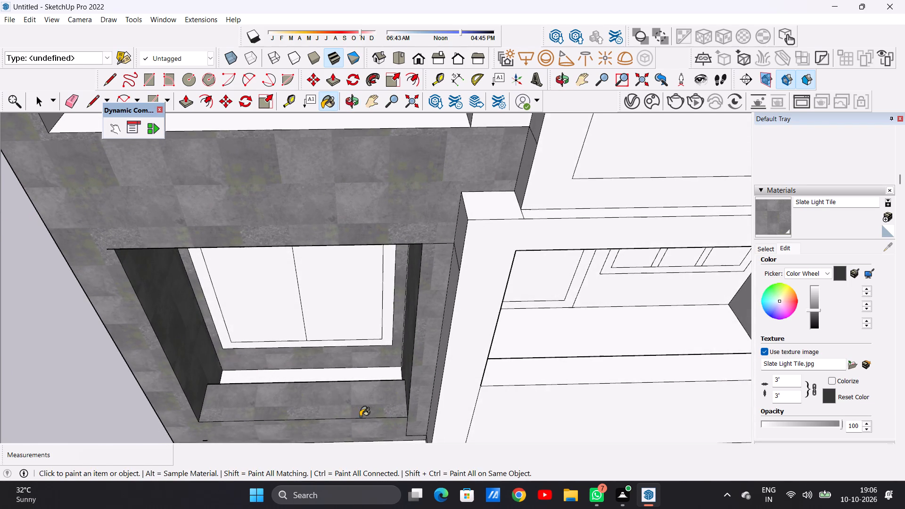
scroll(360, 371, up, 11)
click(362, 381)
scroll(360, 385, down, 7)
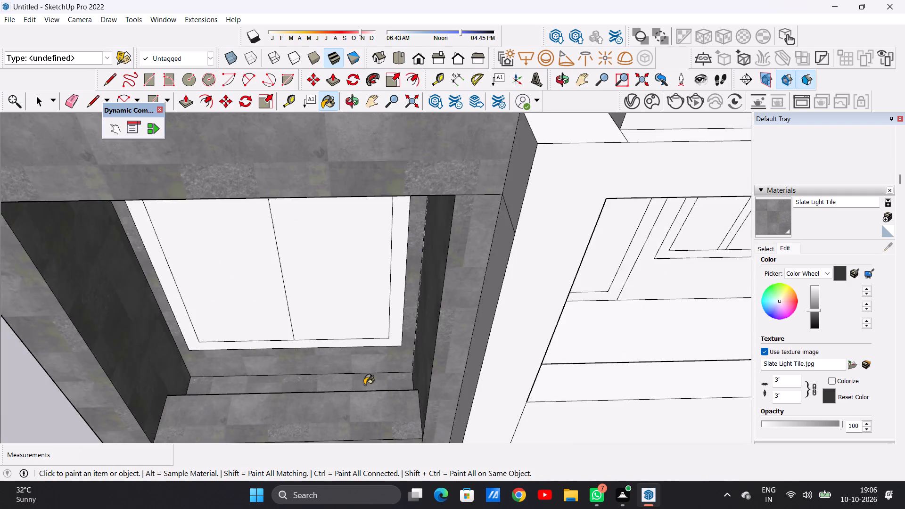
Paint the ceiling of the third-floor left window recess with Slate Light Tile.
scroll(364, 385, down, 14)
middle_drag(362, 389, 362, 213)
middle_drag(369, 282, 358, 234)
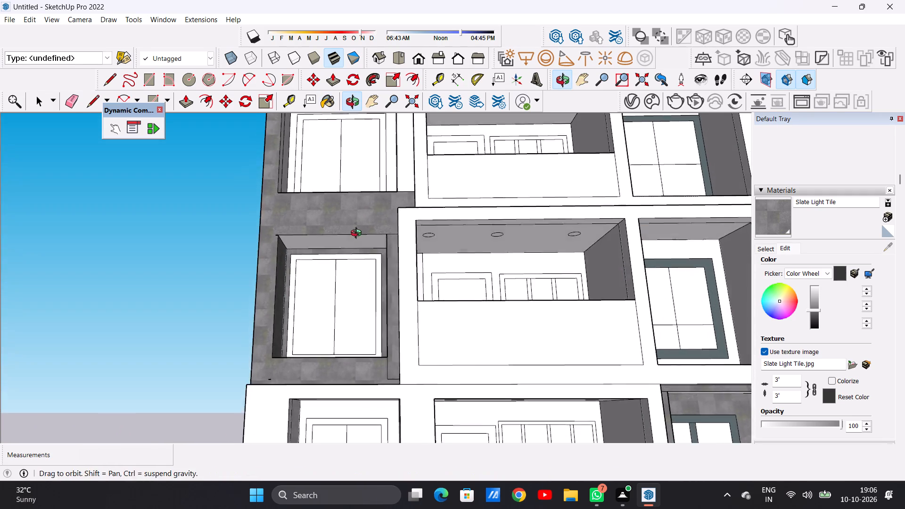
middle_drag(358, 234, 352, 215)
scroll(356, 235, up, 13)
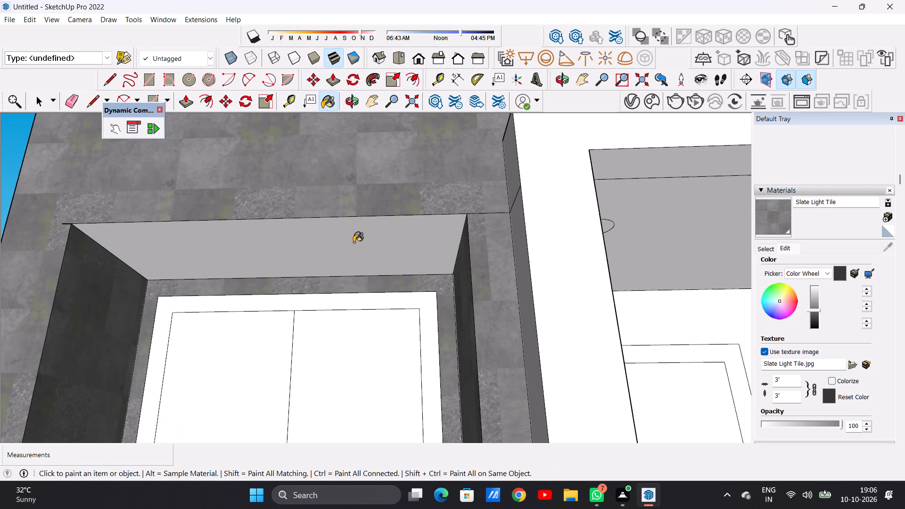
click(354, 242)
scroll(347, 290, down, 3)
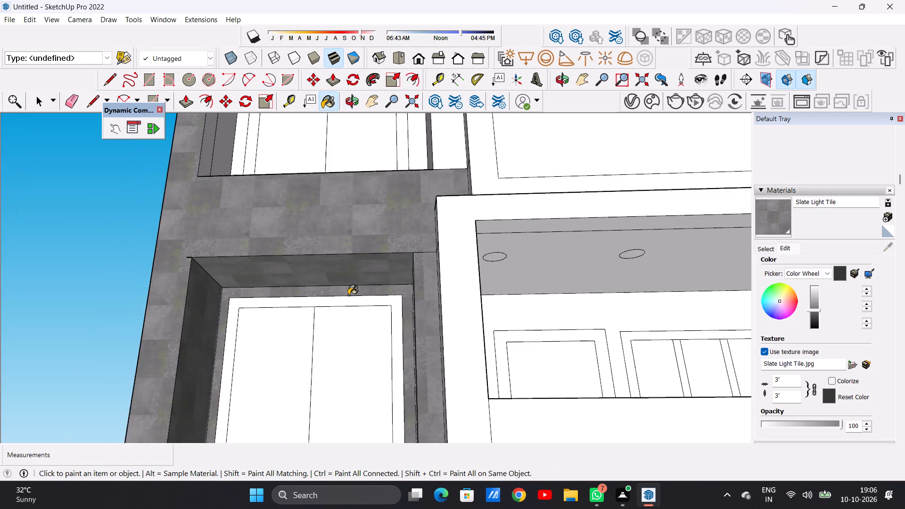
Apply Slate Light Tile to the ceilings of the second- and first-floor right window recesses.
scroll(348, 295, down, 15)
scroll(574, 411, up, 4)
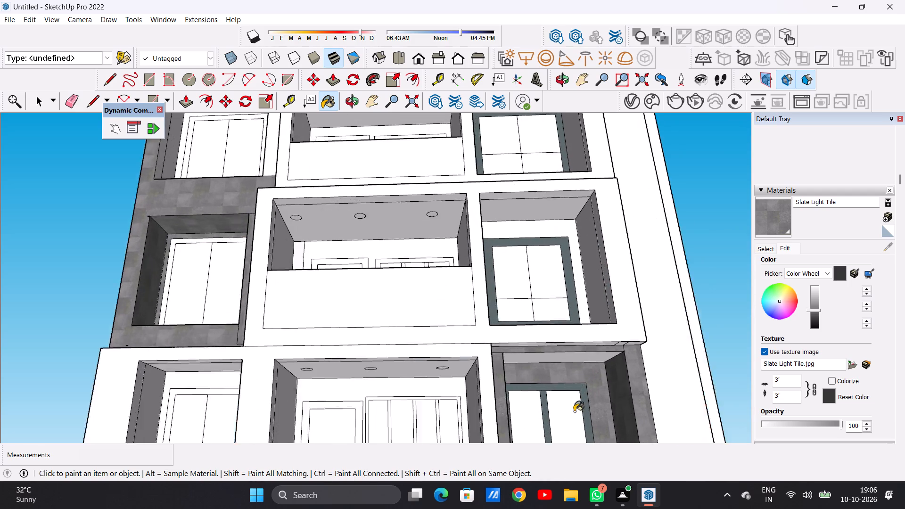
scroll(574, 411, up, 10)
middle_drag(535, 362, 528, 318)
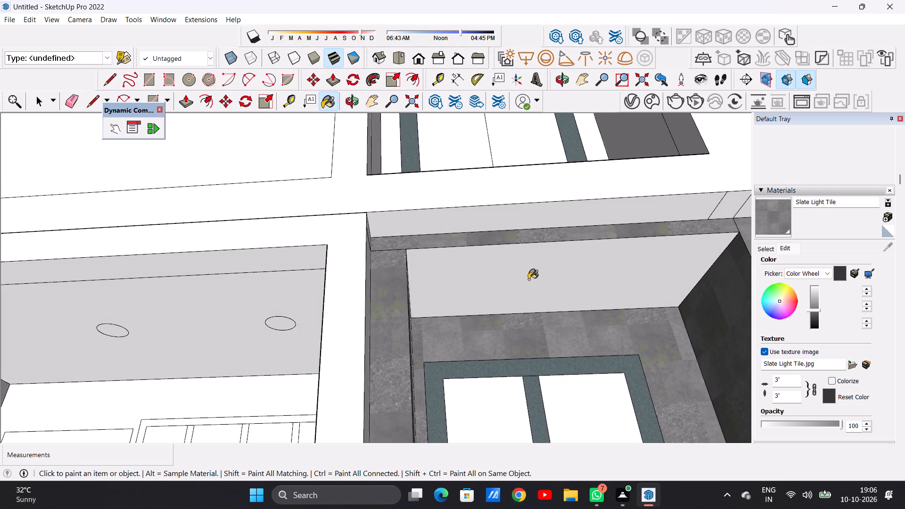
click(528, 279)
scroll(491, 333, down, 6)
scroll(474, 354, down, 15)
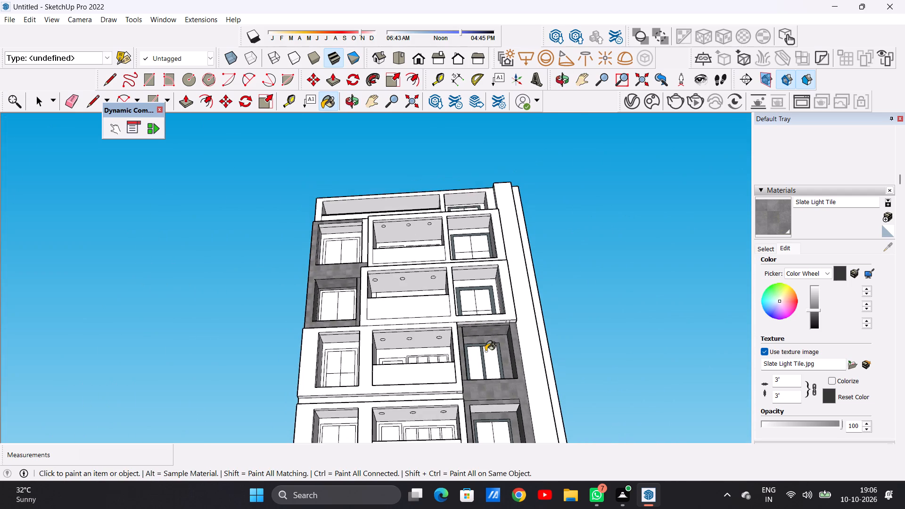
scroll(508, 402, up, 19)
click(456, 369)
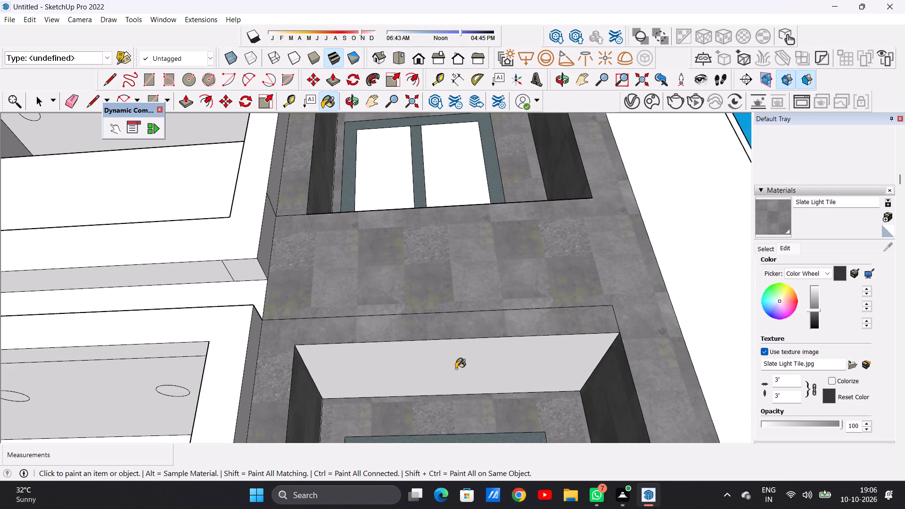
Paint both ceiling strips and both left side-wall strips of the fourth-floor left window recess with Slate Light Tile.
scroll(482, 377, down, 20)
scroll(482, 377, down, 5)
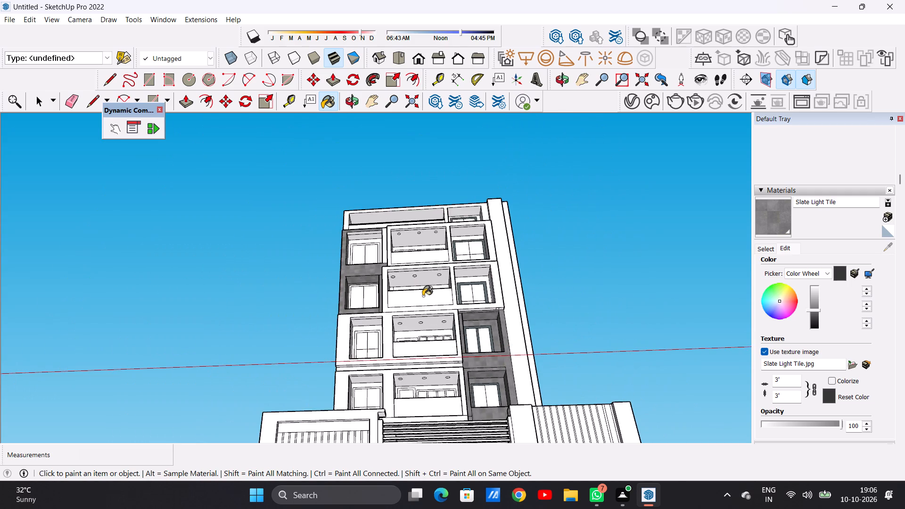
middle_drag(419, 290, 415, 430)
scroll(380, 244, up, 8)
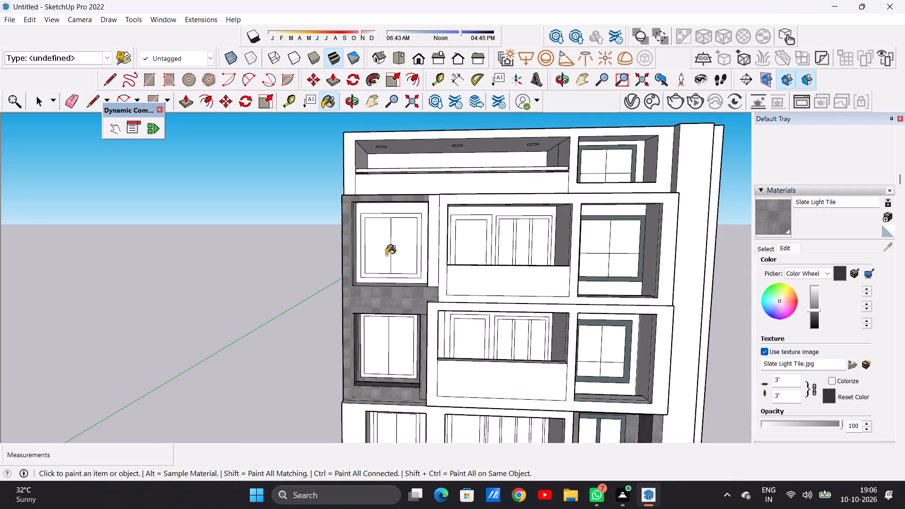
middle_drag(397, 279, 407, 230)
scroll(380, 193, up, 5)
scroll(378, 189, down, 1)
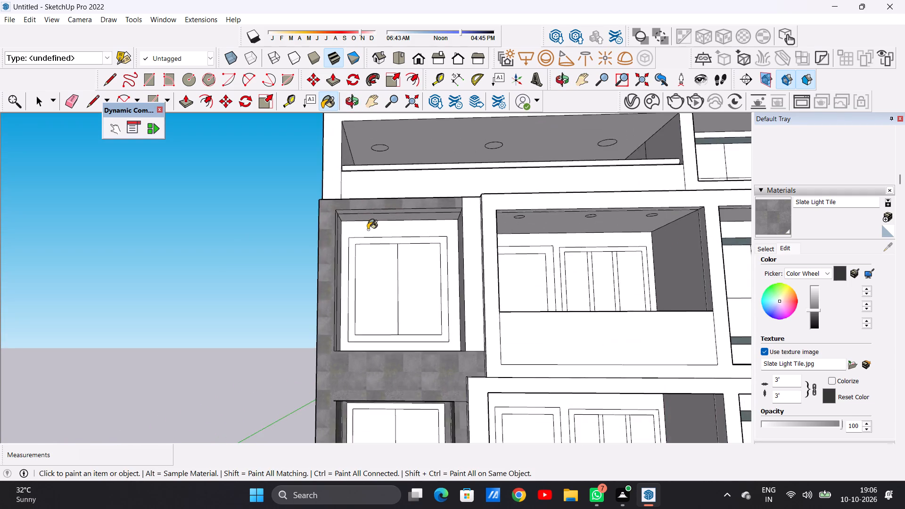
scroll(368, 230, up, 13)
click(356, 169)
click(349, 142)
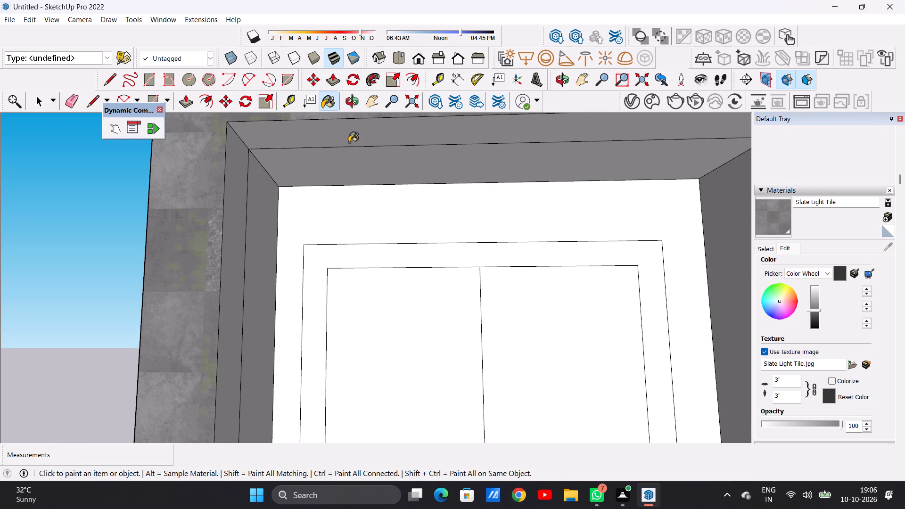
click(232, 238)
click(253, 247)
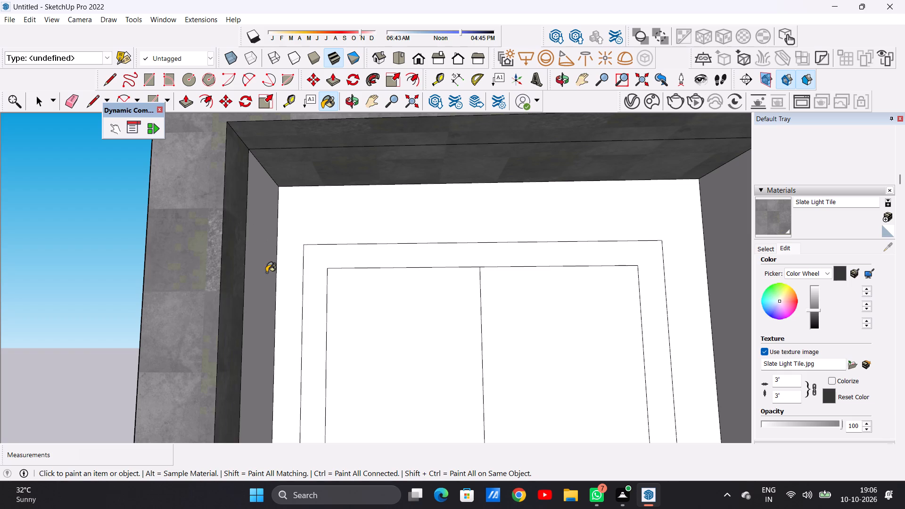
Apply Slate Light Tile to the right side wall and the sill of the fourth-floor left window recess.
scroll(266, 272, down, 2)
scroll(266, 272, up, 1)
scroll(266, 272, down, 14)
middle_drag(279, 328, 400, 432)
scroll(384, 341, up, 7)
click(386, 323)
click(356, 396)
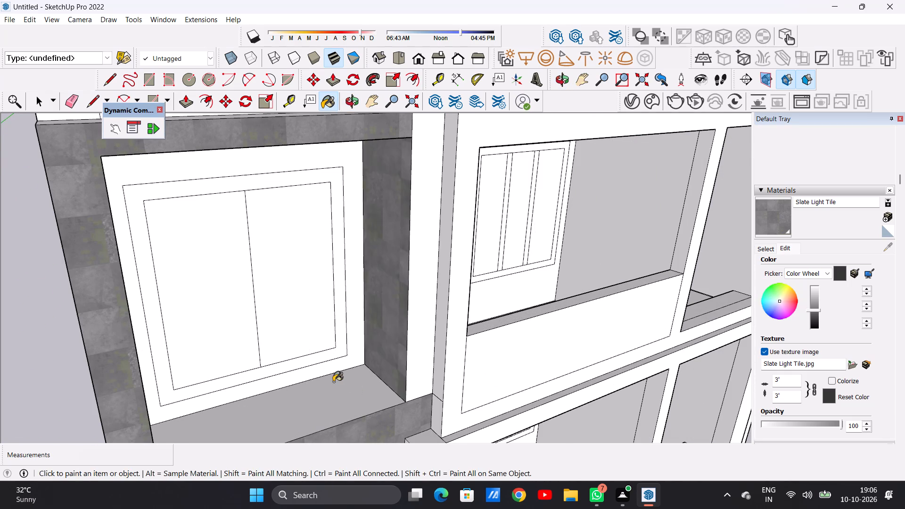
Paint the back wall around the fourth-floor left window with Slate Light Tile.
scroll(333, 379, down, 6)
middle_drag(348, 391, 290, 372)
scroll(315, 360, up, 9)
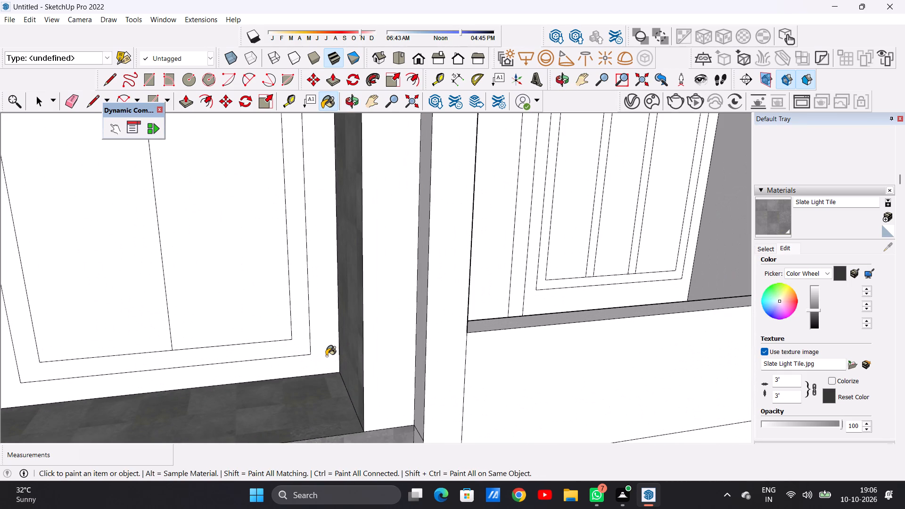
click(326, 356)
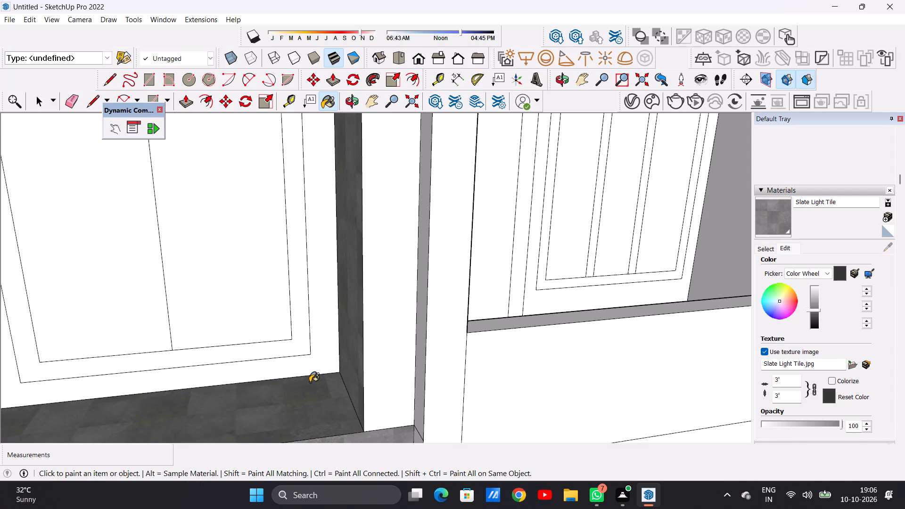
Check the fourth-floor left recess from above and below for surfaces without cladding, and view the whole building.
scroll(318, 381, down, 7)
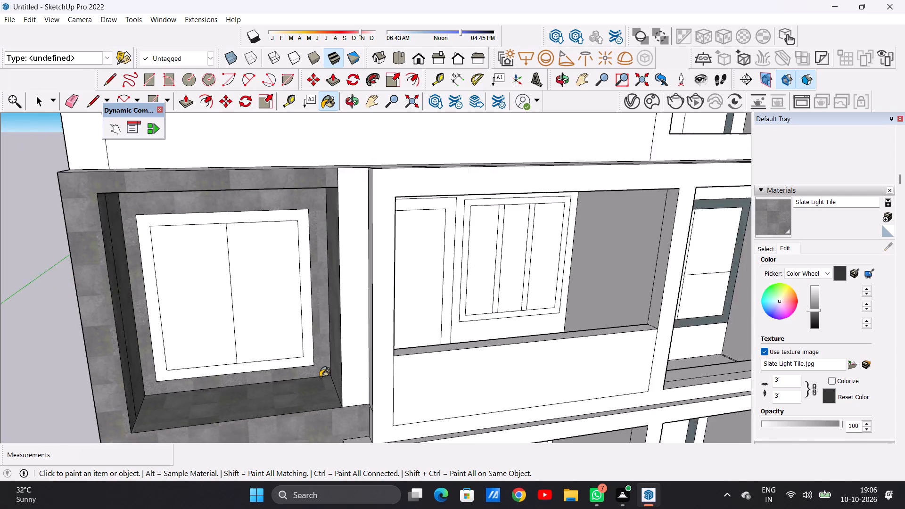
scroll(320, 377, down, 9)
middle_drag(320, 382, 287, 244)
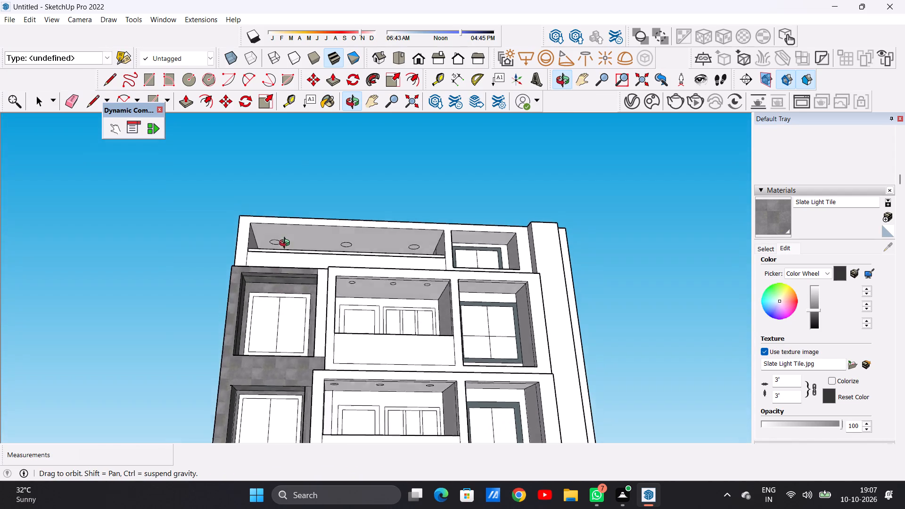
middle_drag(287, 244, 283, 228)
scroll(284, 266, up, 10)
scroll(288, 317, down, 7)
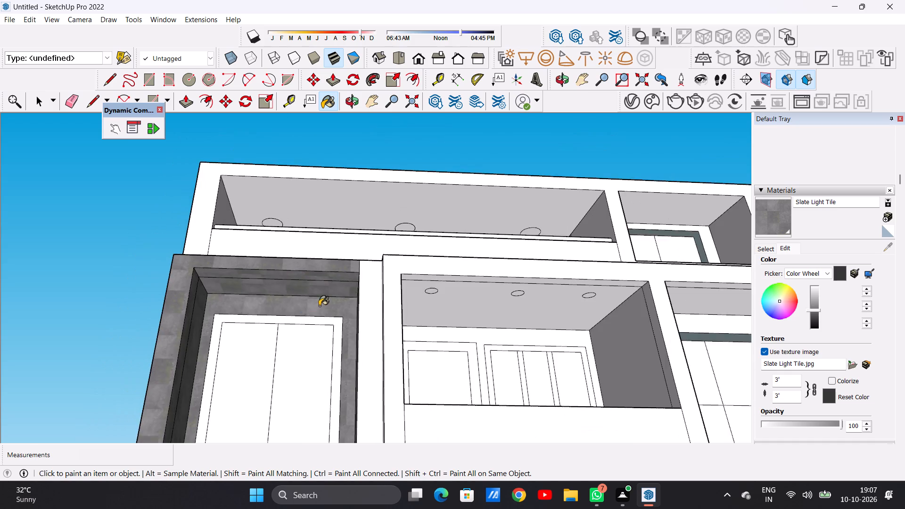
scroll(319, 306, down, 18)
middle_drag(349, 310, 454, 413)
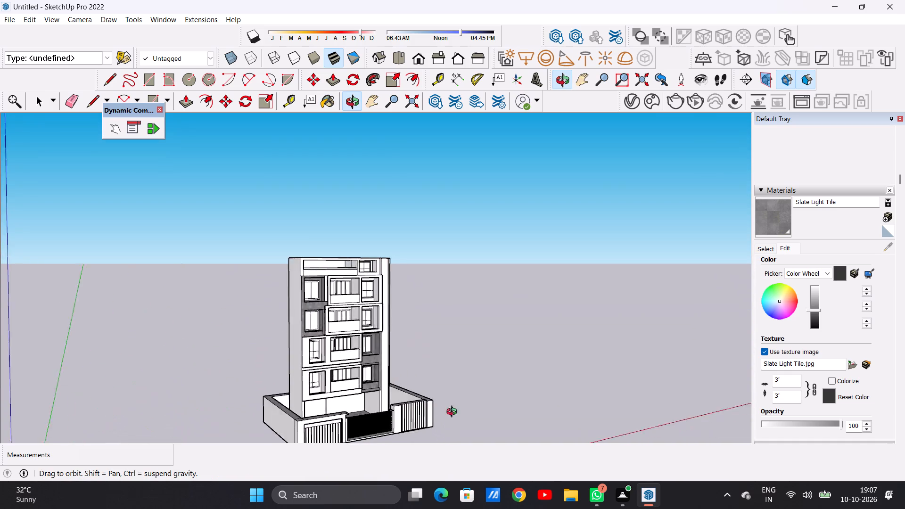
middle_drag(454, 413, 313, 401)
Paint the narrow front strip between the fourth-floor left window recess and the balcony frame with Slate Light Tile.
scroll(325, 339, up, 7)
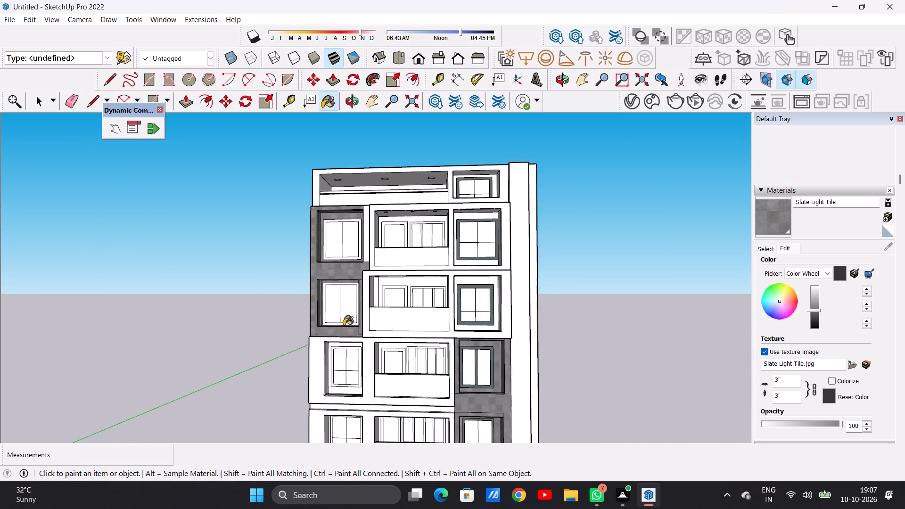
scroll(344, 326, up, 11)
scroll(373, 312, down, 1)
scroll(373, 312, up, 3)
middle_drag(361, 321, 368, 360)
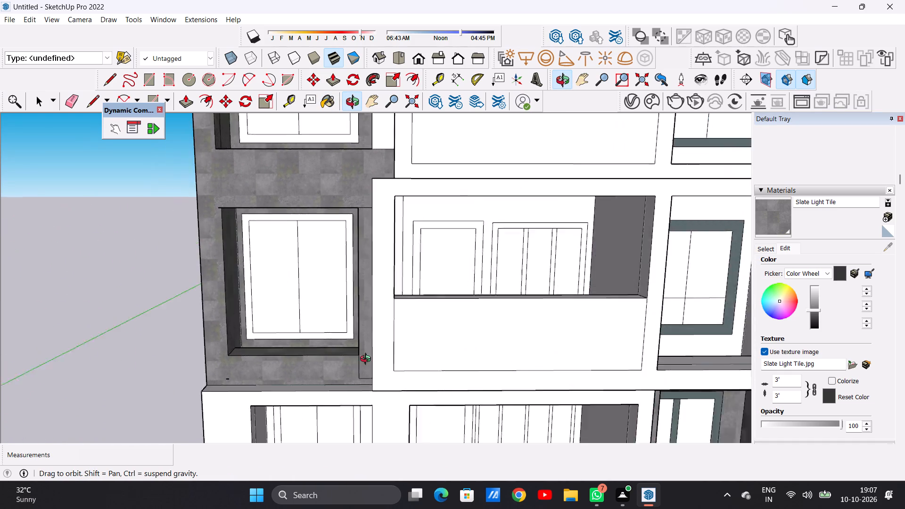
middle_drag(368, 360, 360, 359)
scroll(360, 366, down, 10)
scroll(361, 261, up, 5)
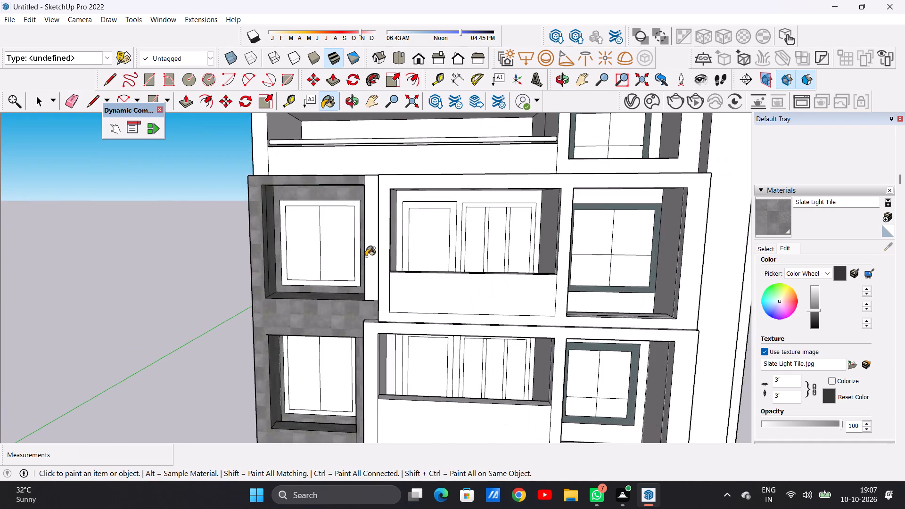
scroll(366, 256, up, 5)
click(377, 245)
scroll(362, 295, down, 8)
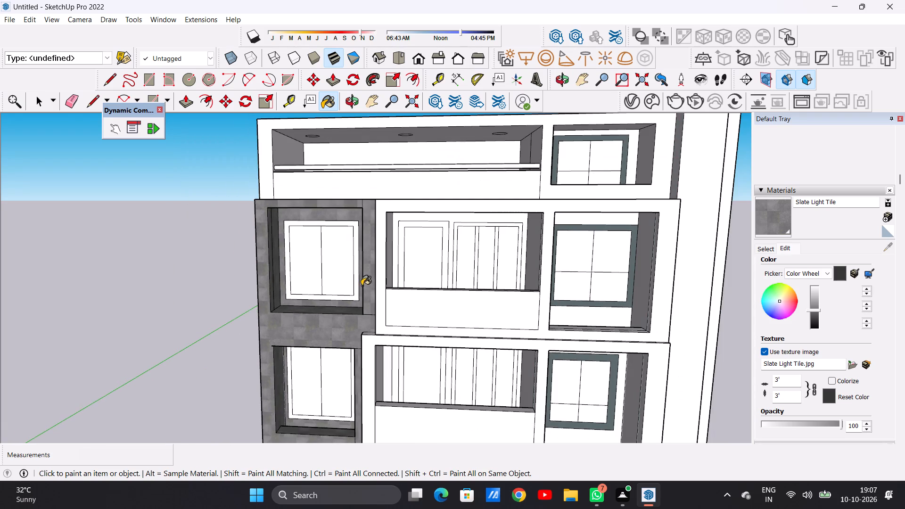
Review the slate cladding across the whole facade from the side, above and front.
middle_drag(351, 282, 461, 276)
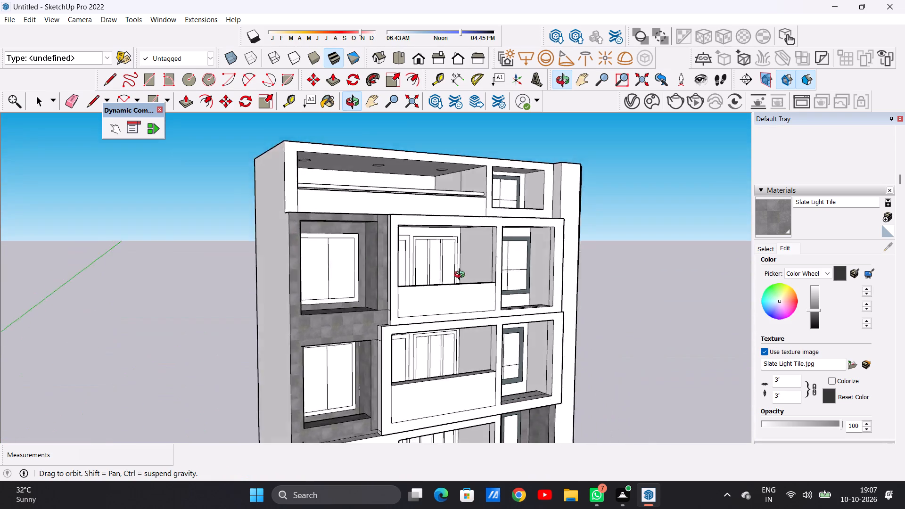
middle_drag(461, 276, 446, 312)
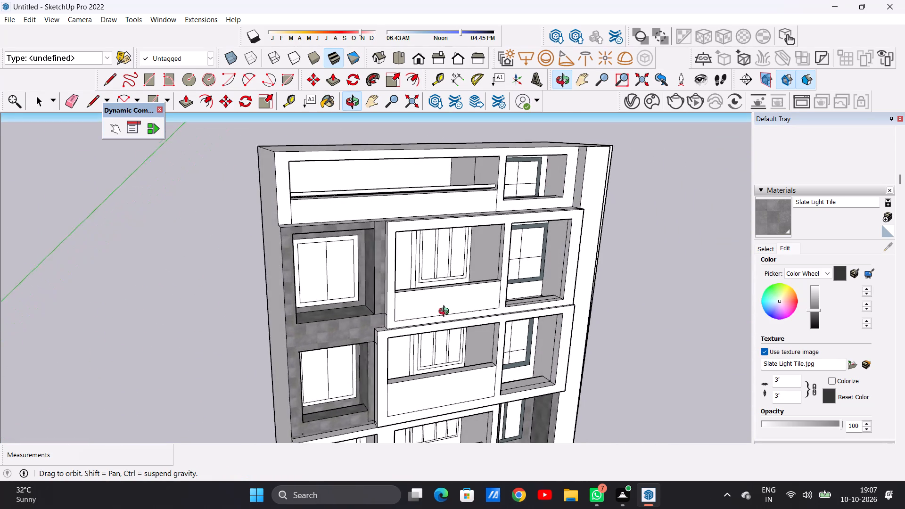
middle_drag(446, 312, 324, 330)
scroll(333, 297, down, 14)
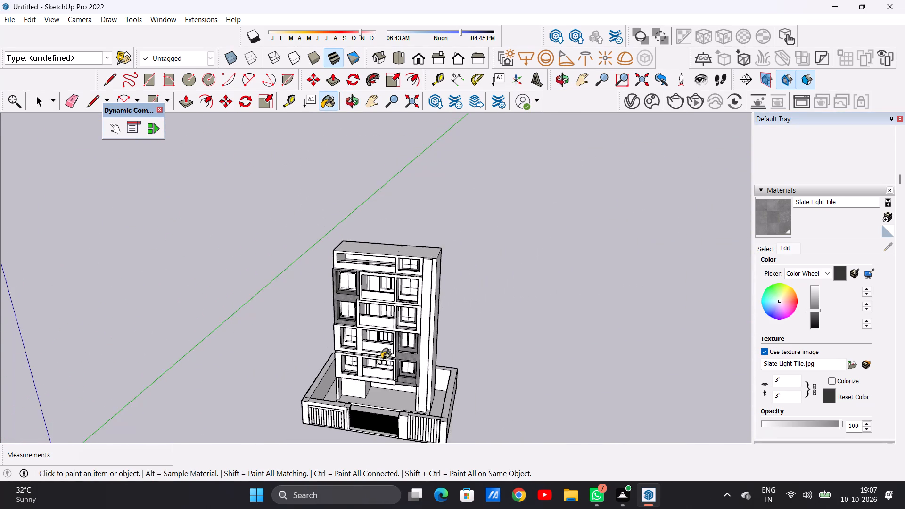
scroll(385, 373, up, 8)
scroll(416, 361, down, 1)
scroll(416, 361, up, 4)
middle_drag(425, 359, 255, 303)
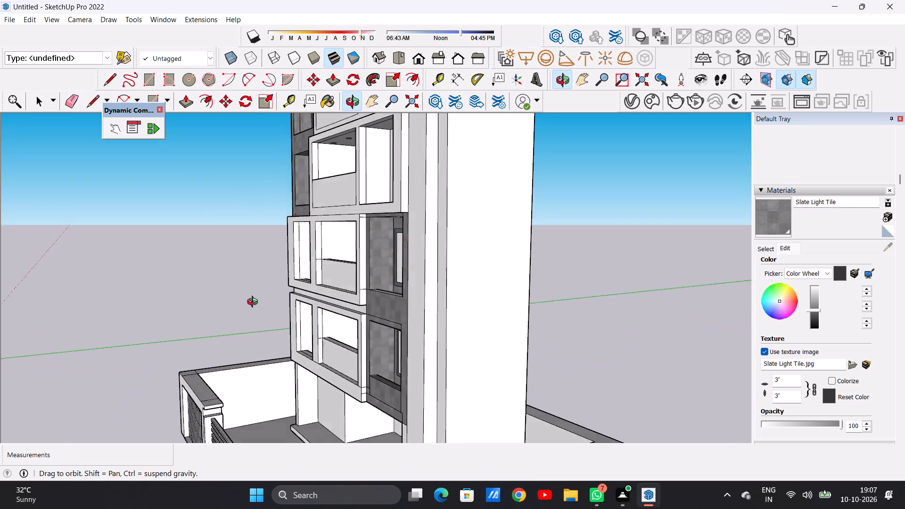
middle_drag(255, 303, 453, 322)
middle_click(460, 326)
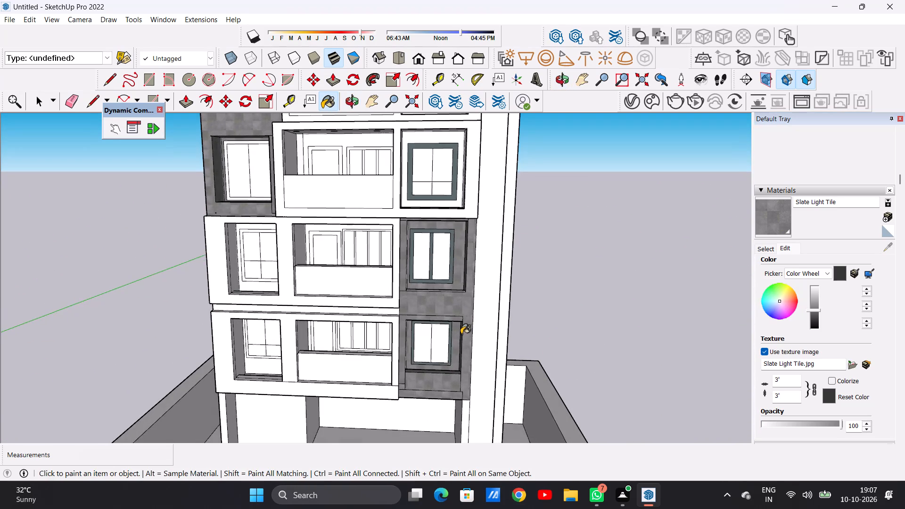
scroll(461, 335, down, 8)
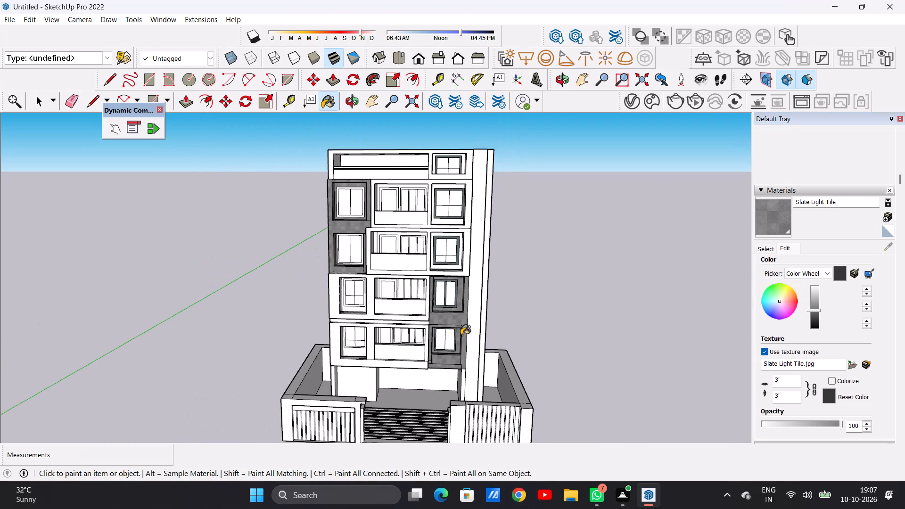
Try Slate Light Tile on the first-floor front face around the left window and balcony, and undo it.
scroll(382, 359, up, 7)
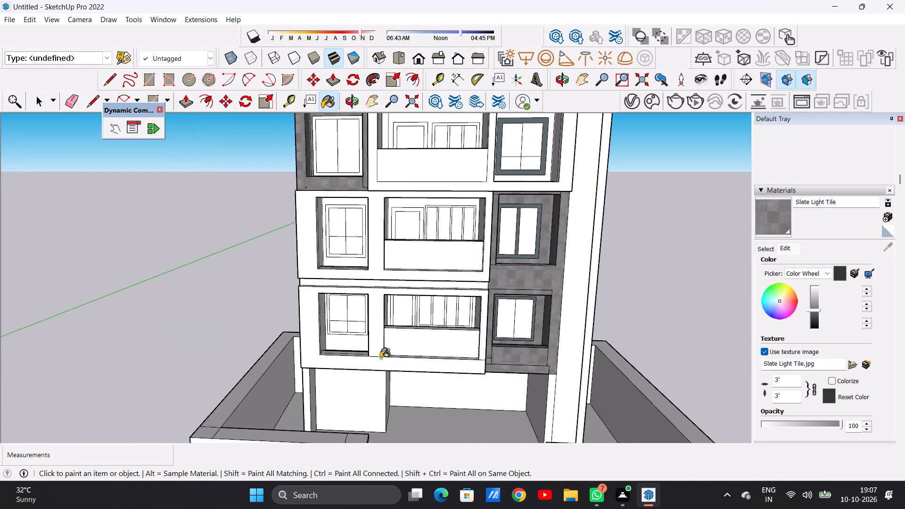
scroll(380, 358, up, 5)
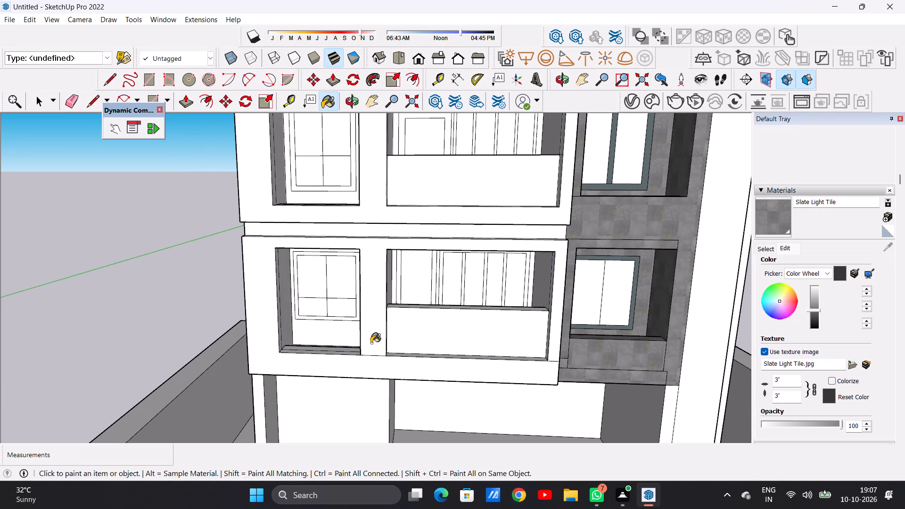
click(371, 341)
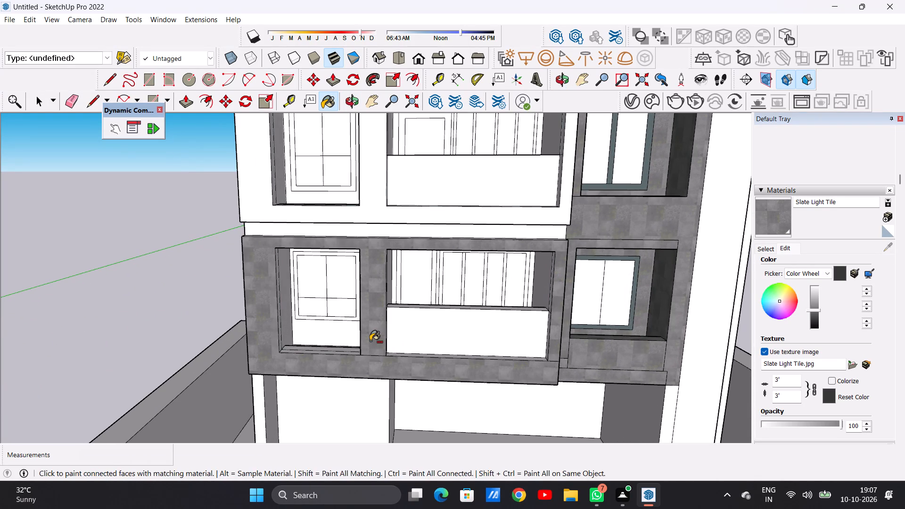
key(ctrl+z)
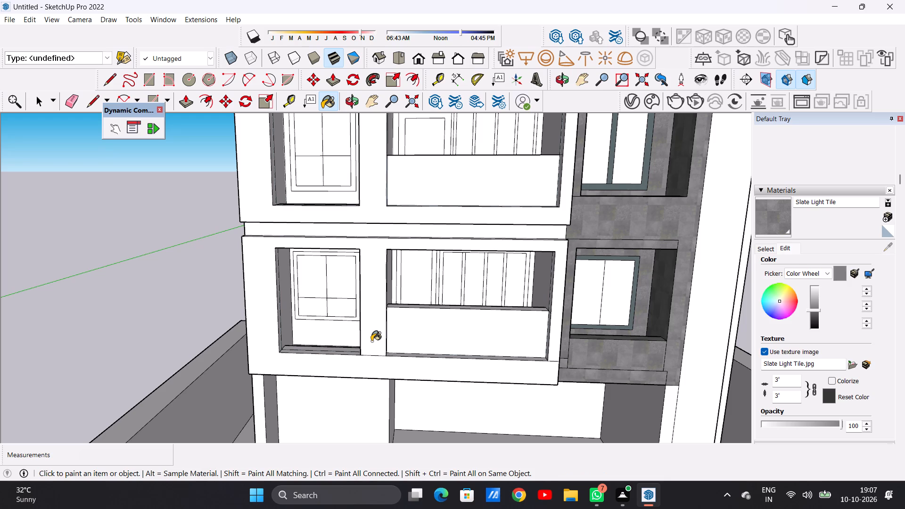
Draw an edge about 1' 9 5/8" long across the top of the first-floor pier between the left window and balcony openings.
key(l)
scroll(354, 243, up, 6)
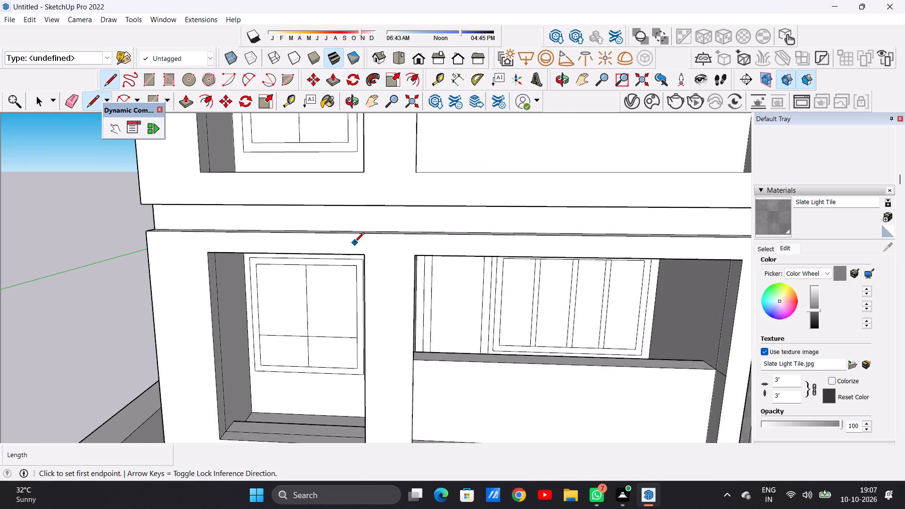
scroll(354, 243, up, 4)
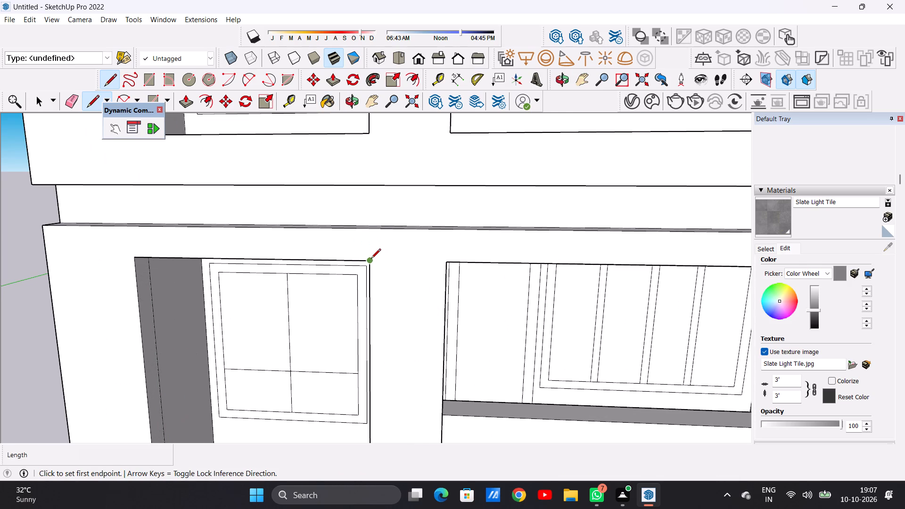
click(371, 259)
click(449, 261)
Draw edges across the top and bottom of the second-floor pier between the left window and balcony openings.
scroll(326, 271, down, 6)
scroll(378, 251, down, 3)
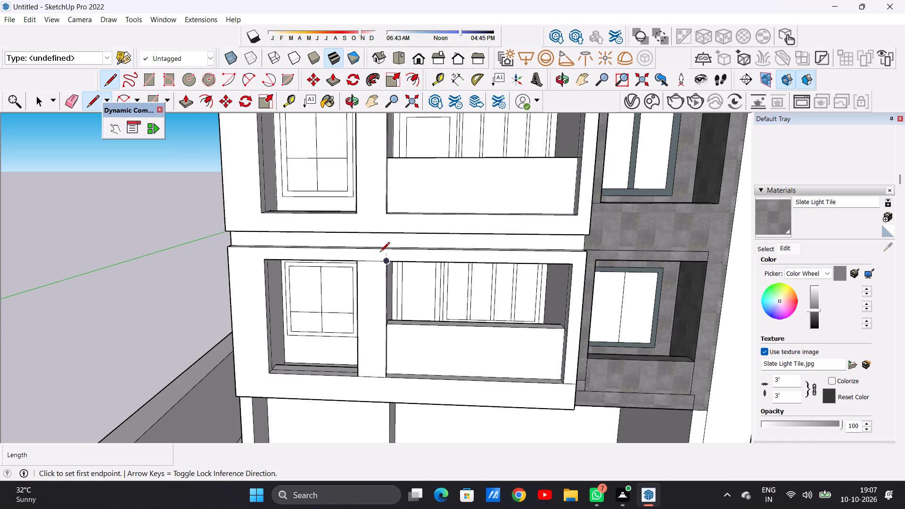
scroll(380, 253, down, 4)
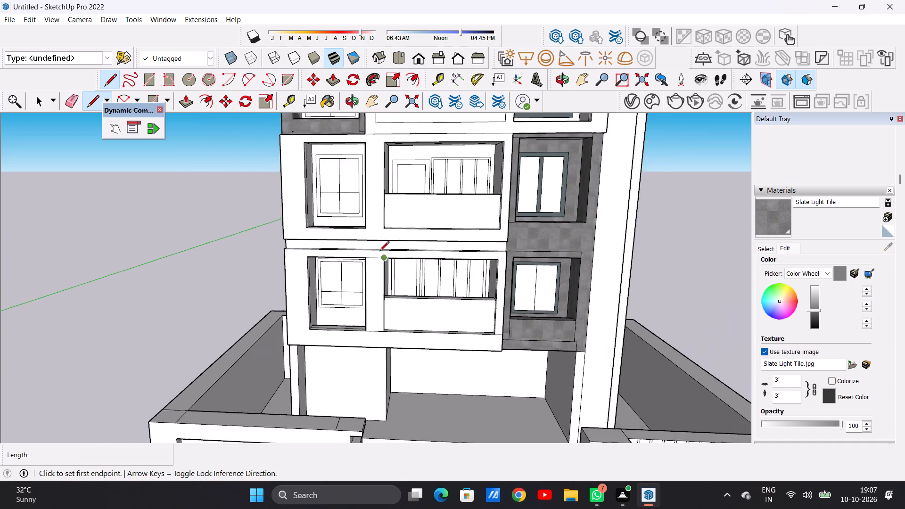
scroll(379, 252, down, 7)
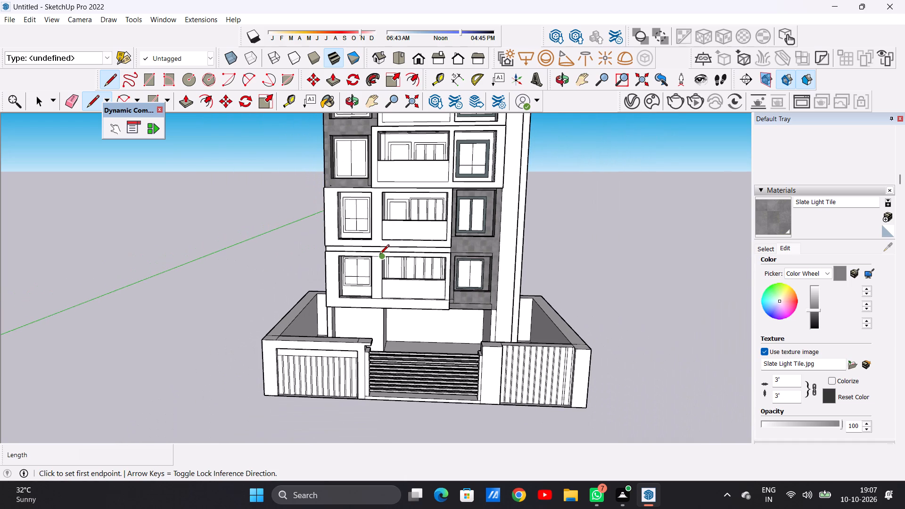
scroll(378, 188, up, 9)
scroll(383, 196, down, 1)
scroll(383, 196, up, 9)
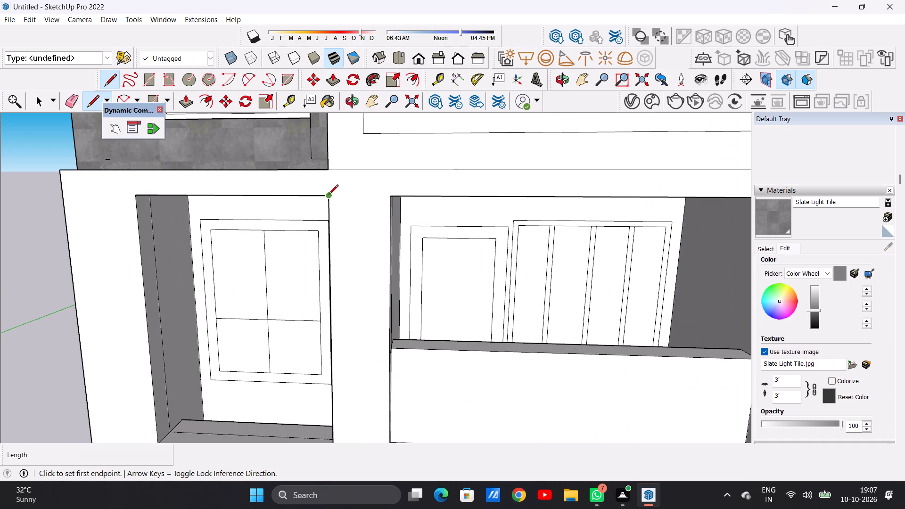
click(329, 195)
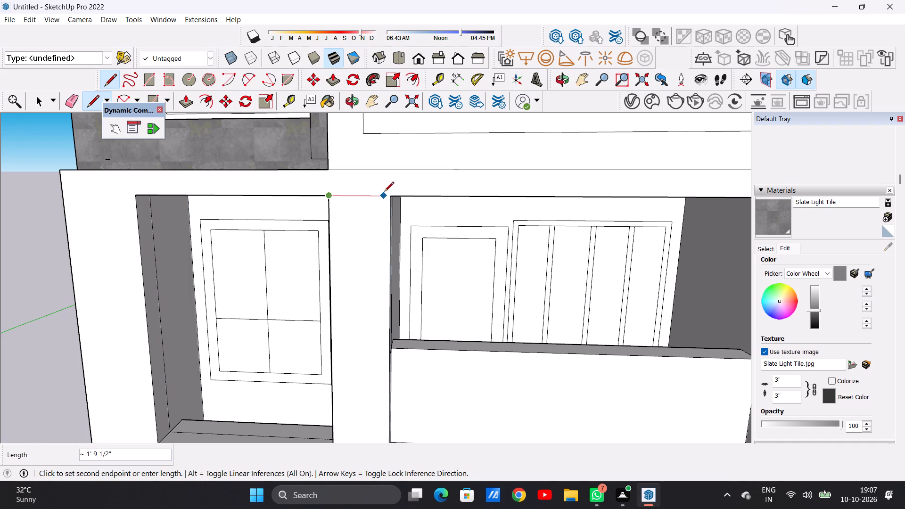
click(390, 193)
scroll(384, 185, down, 7)
scroll(375, 367, up, 11)
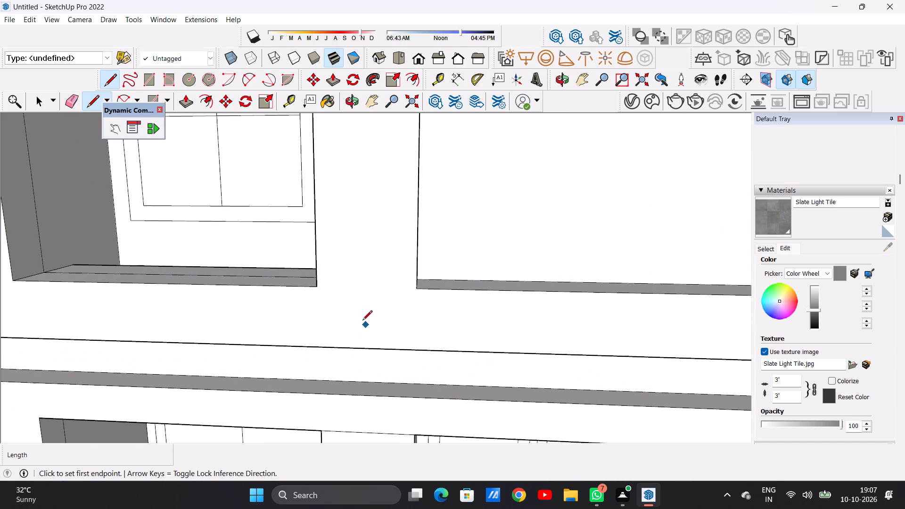
click(319, 287)
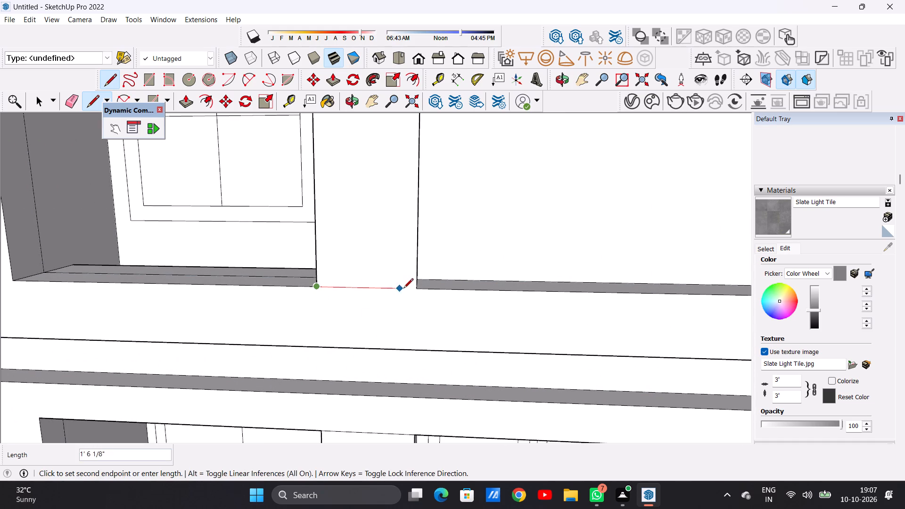
click(418, 289)
key(space)
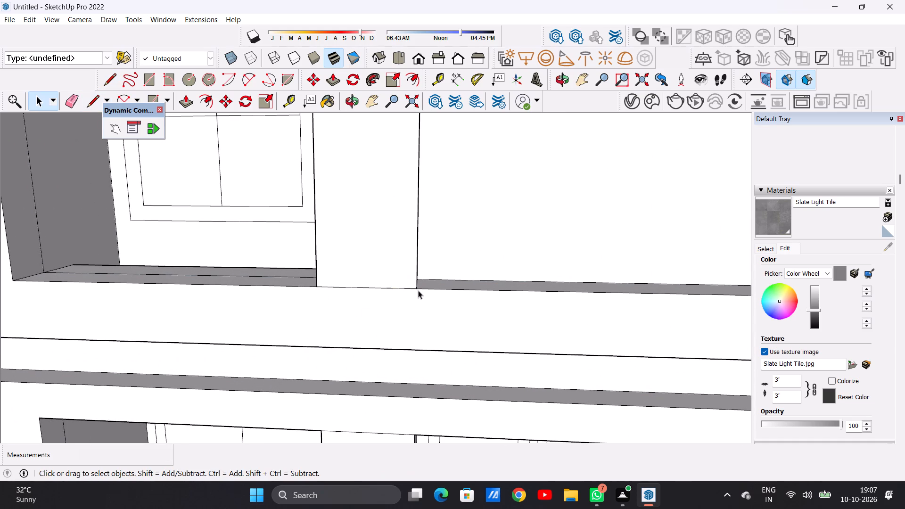
Paint the front faces of the second-floor and first-floor piers between the left windows and balconies with Slate Light Tile.
click(770, 216)
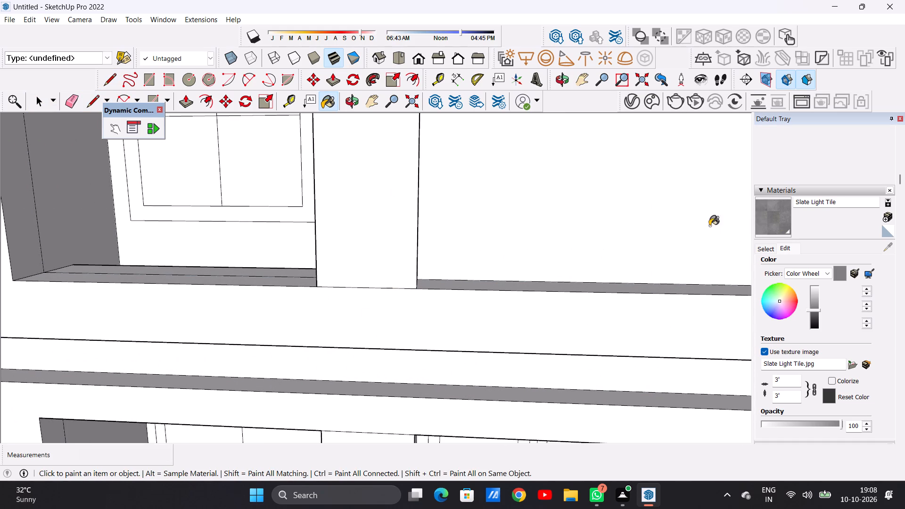
click(375, 224)
scroll(377, 320, down, 16)
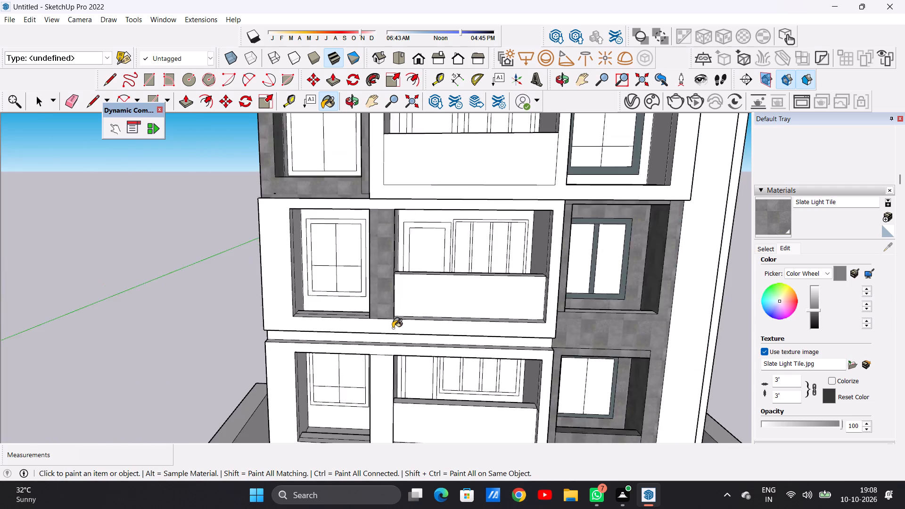
scroll(393, 328, down, 7)
scroll(392, 370, up, 13)
click(382, 350)
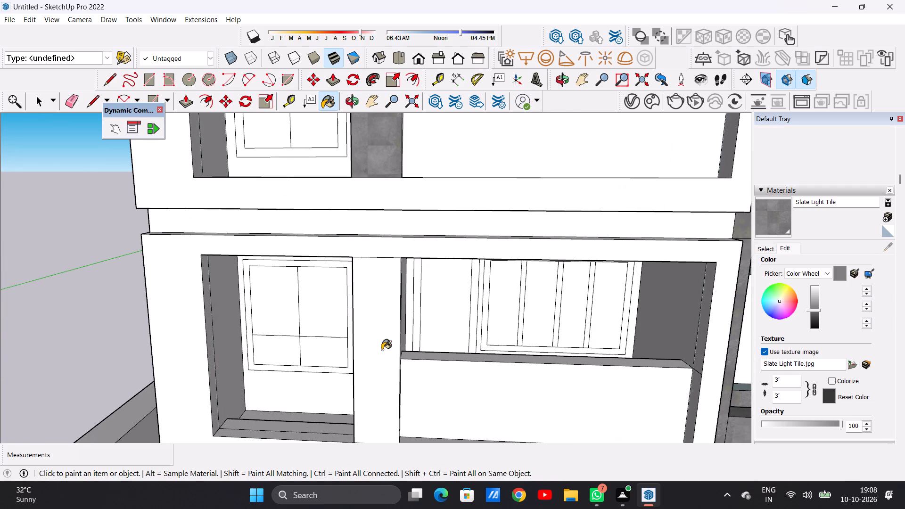
scroll(378, 339, down, 8)
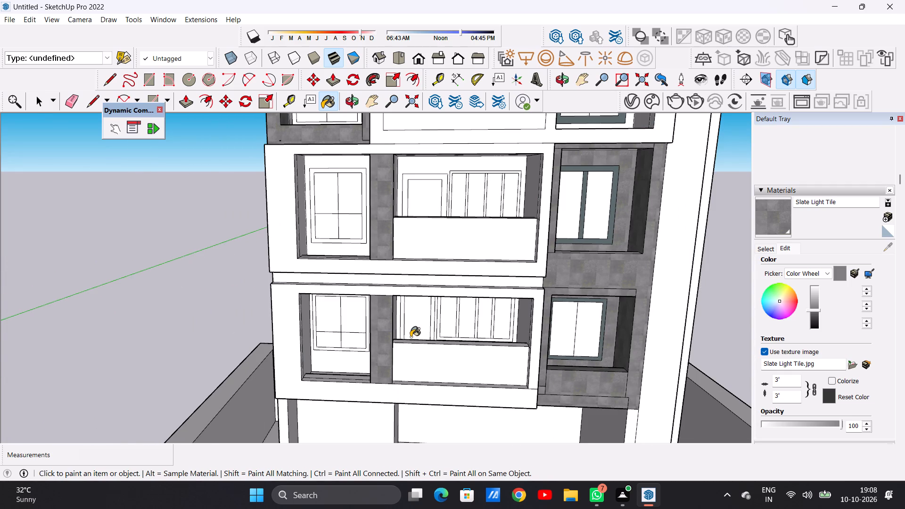
Paint the upper and lower balcony-side faces of the first-floor pier with Slate Light Tile.
middle_drag(409, 337, 326, 345)
scroll(370, 338, up, 9)
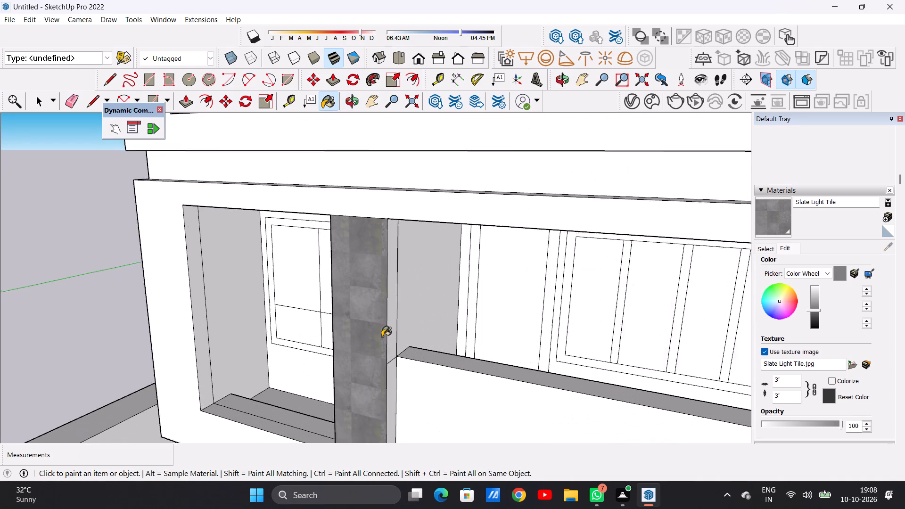
scroll(382, 337, up, 2)
click(394, 326)
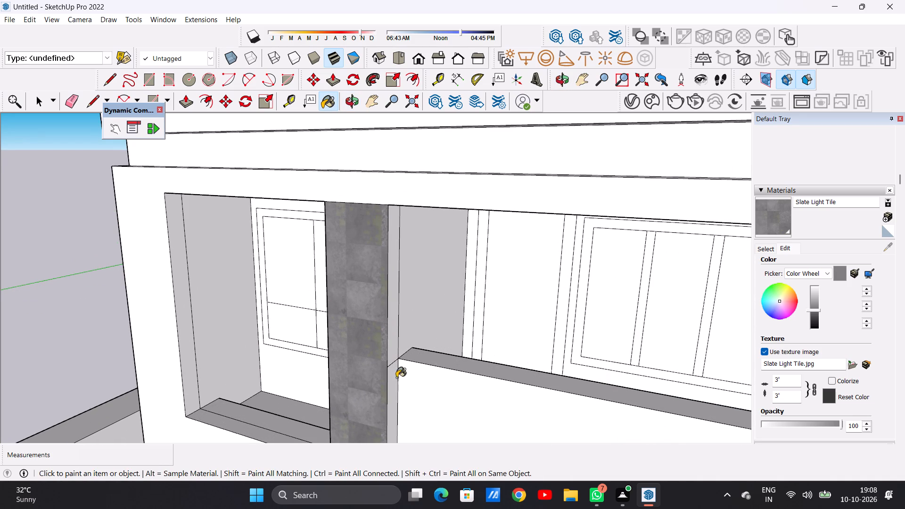
click(395, 378)
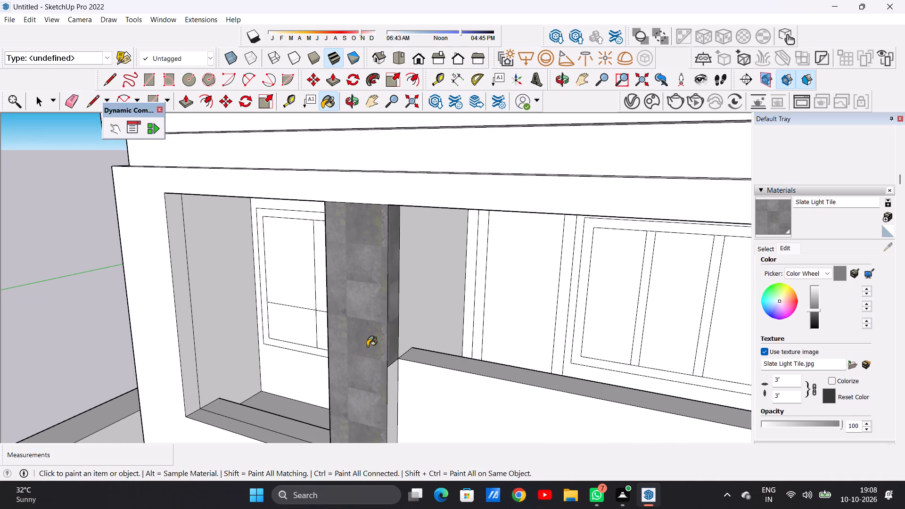
Paint the window-side front strips of the first-floor and second-floor piers with Slate Light Tile.
scroll(367, 346, down, 12)
middle_drag(342, 366, 541, 352)
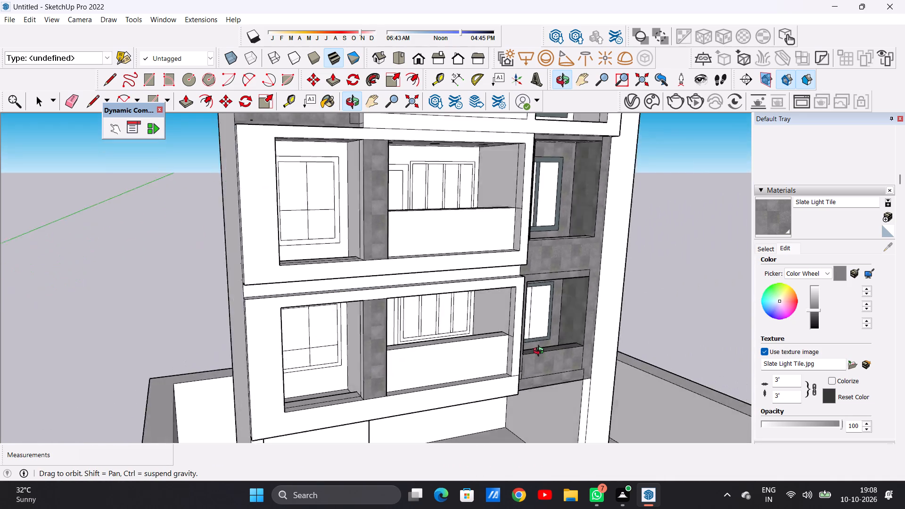
middle_drag(541, 352, 584, 344)
scroll(348, 347, up, 10)
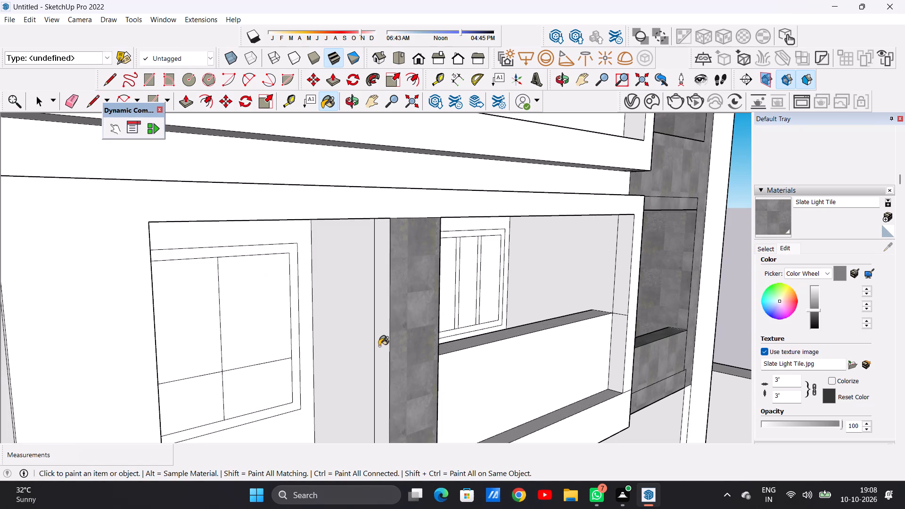
click(384, 342)
scroll(357, 391, down, 15)
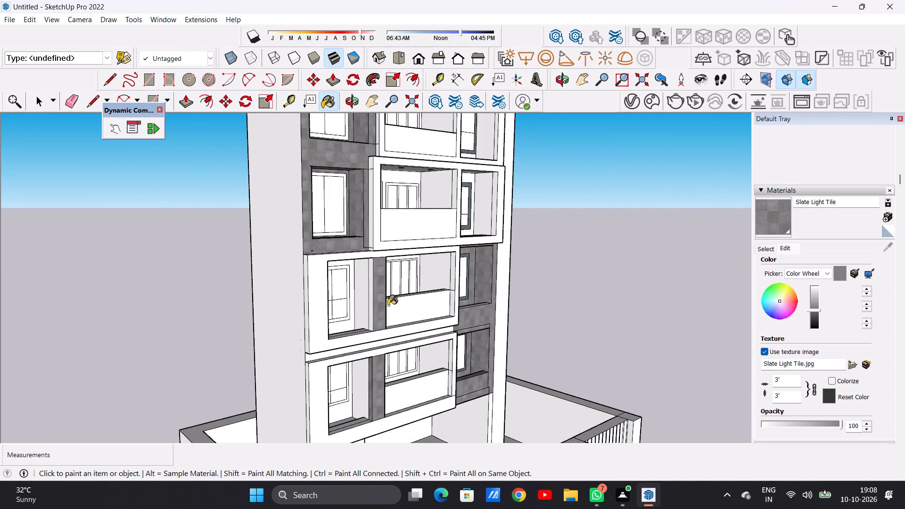
scroll(378, 302, up, 4)
scroll(376, 301, down, 1)
scroll(376, 301, up, 3)
scroll(373, 304, down, 1)
scroll(373, 304, up, 5)
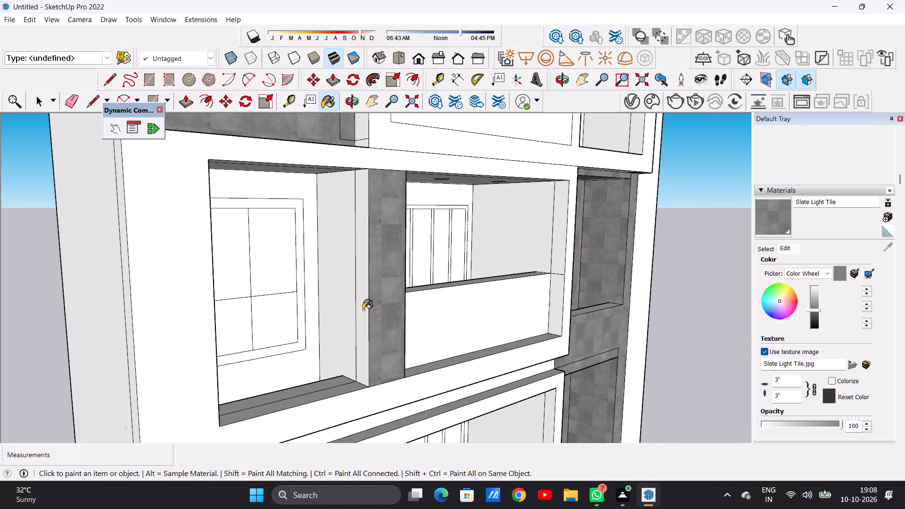
click(363, 310)
Paint the lower and upper balcony-side faces of the second-floor pier with Slate Light Tile.
scroll(392, 314, down, 11)
middle_drag(443, 330, 173, 357)
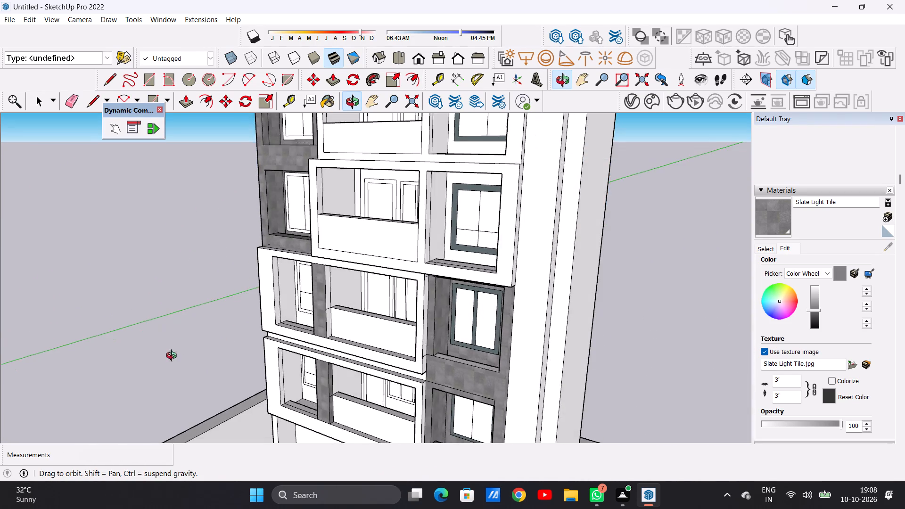
middle_drag(173, 357, 169, 360)
scroll(311, 327, up, 12)
click(335, 318)
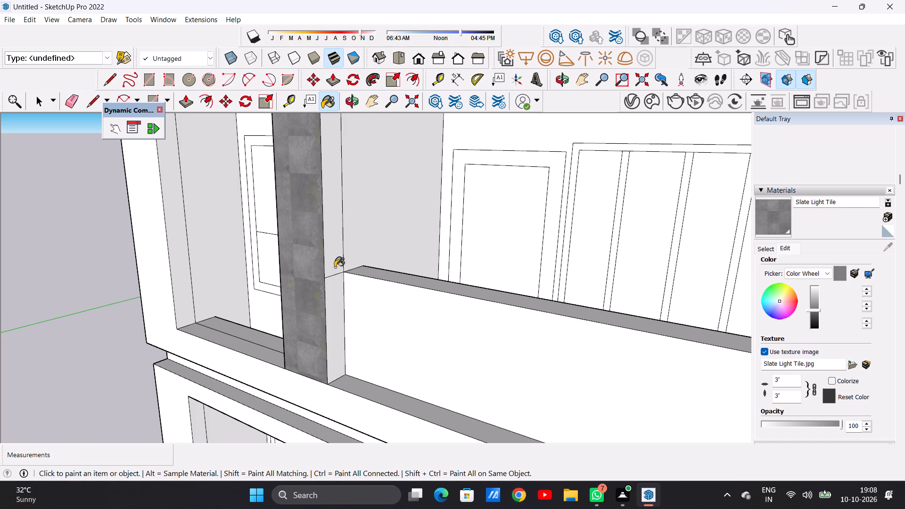
click(332, 261)
scroll(339, 317, down, 1)
scroll(339, 321, up, 1)
scroll(340, 322, down, 17)
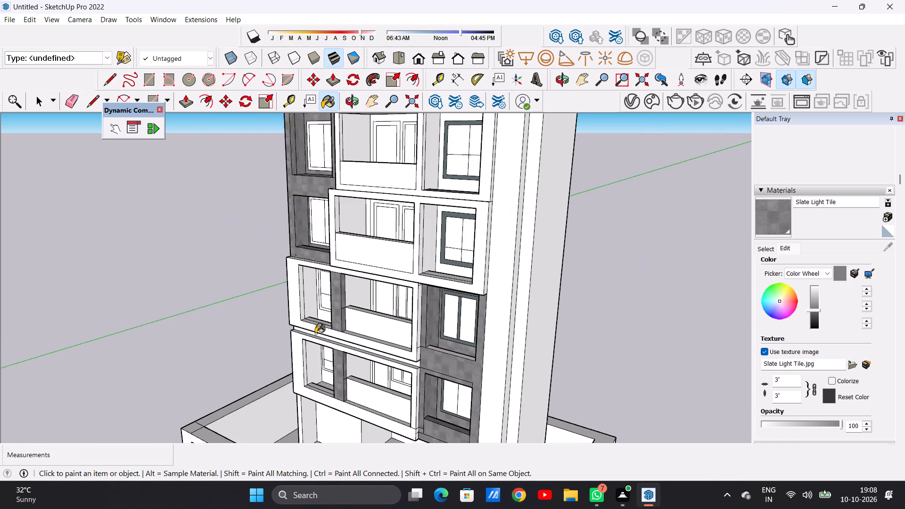
Review the slate-clad piers and the whole front facade from the front.
middle_drag(322, 335, 450, 312)
scroll(361, 341, down, 10)
scroll(387, 377, up, 3)
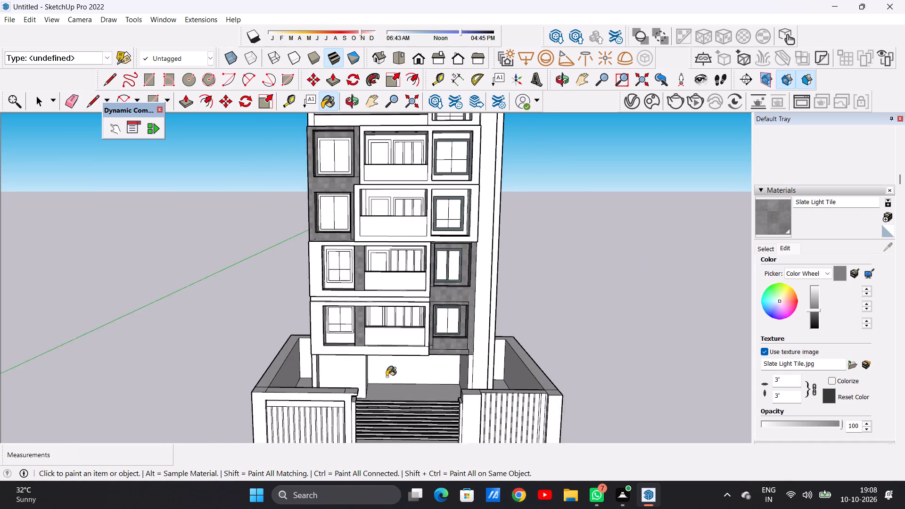
scroll(387, 377, up, 4)
key(space)
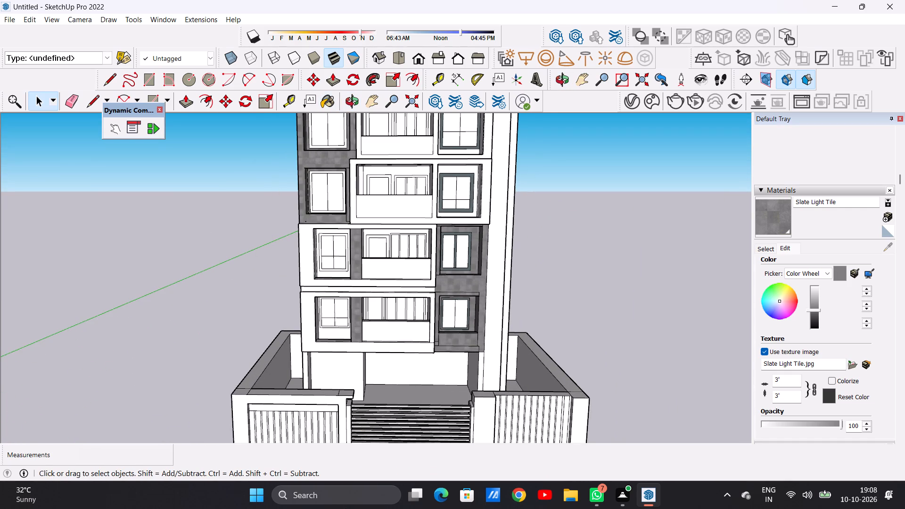
scroll(363, 338, down, 6)
scroll(356, 371, up, 2)
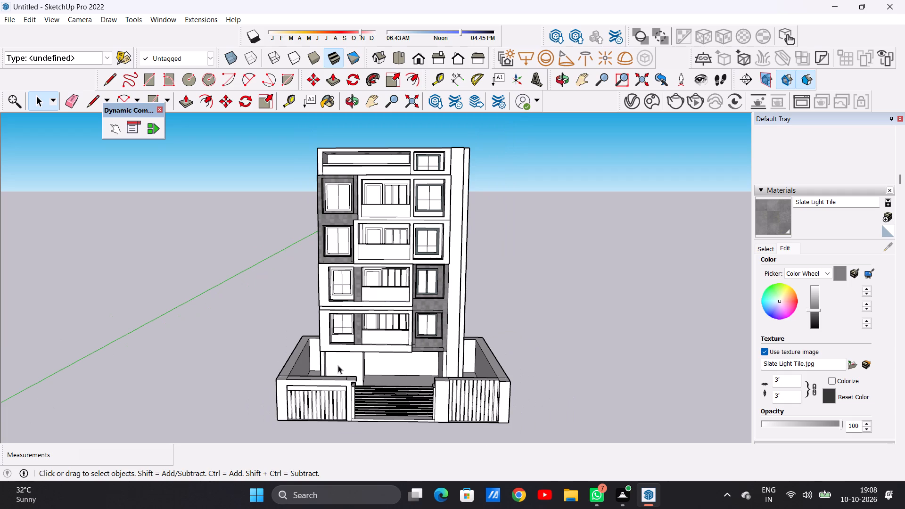
Paint both panes of the first-floor window in the slate-clad bay with Translucent Glass Safety from Glass and Mirrors.
scroll(441, 328, up, 5)
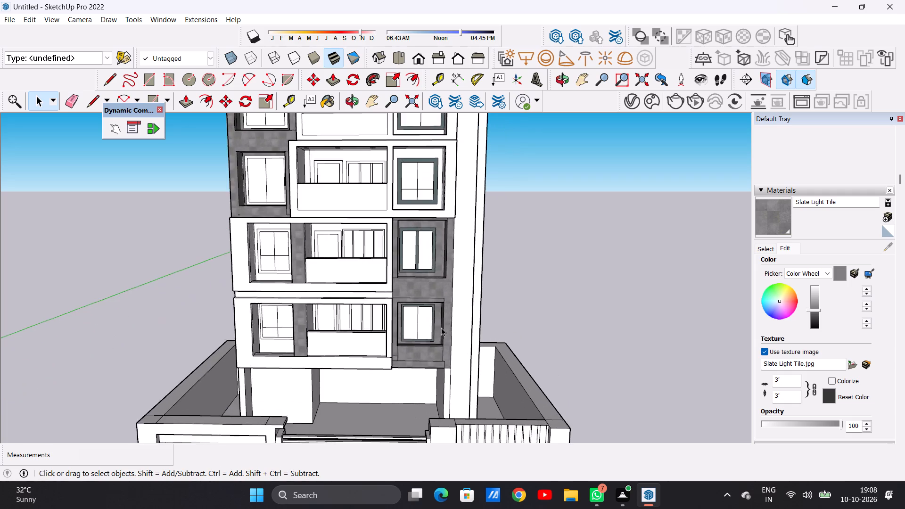
scroll(433, 328, up, 3)
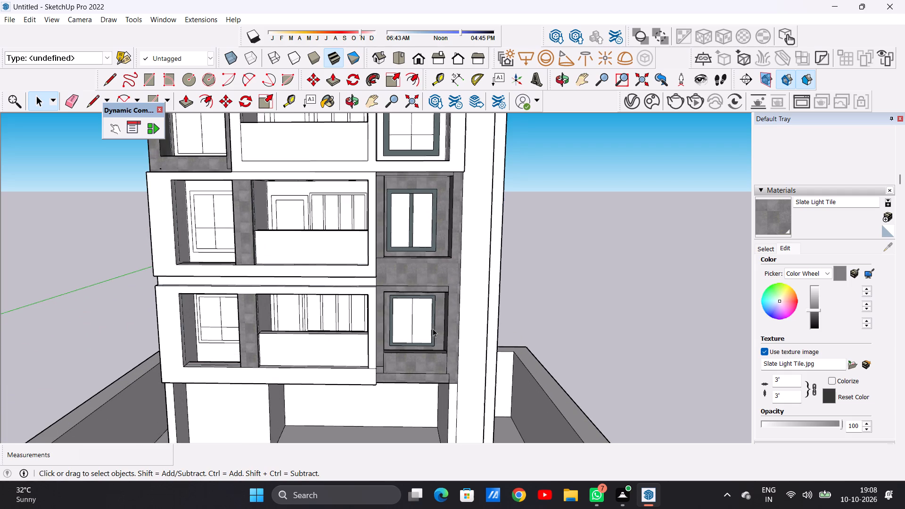
click(770, 246)
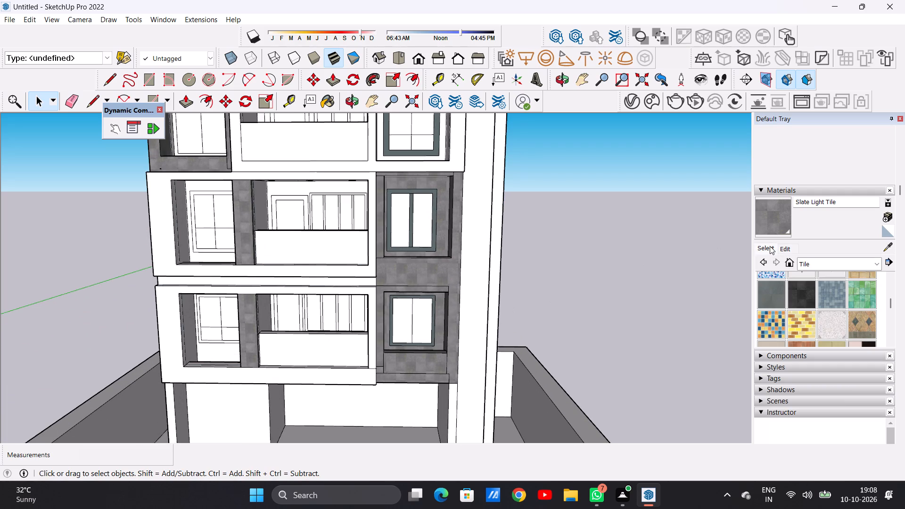
click(766, 248)
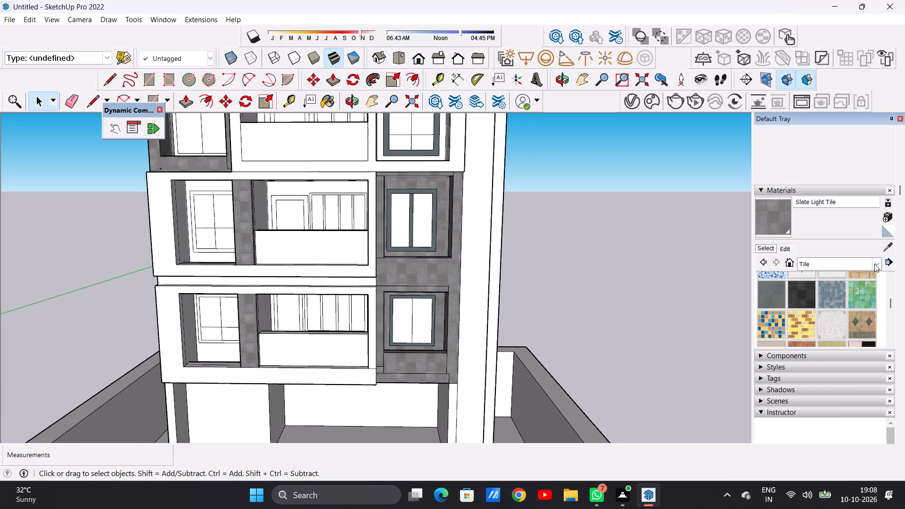
click(874, 263)
click(843, 324)
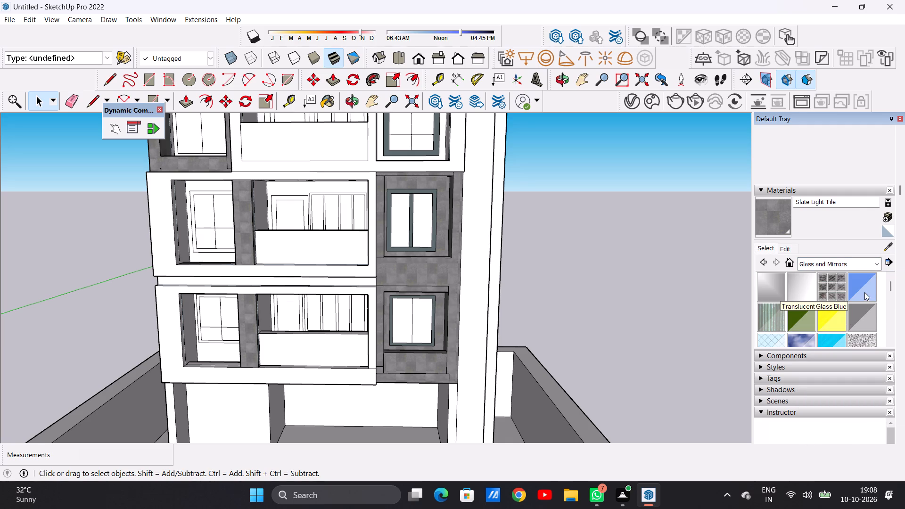
click(771, 337)
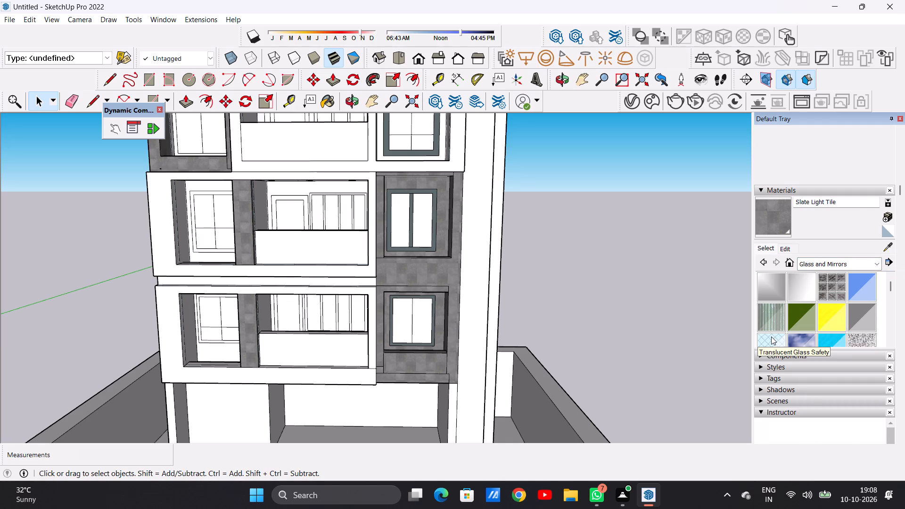
scroll(400, 323, up, 13)
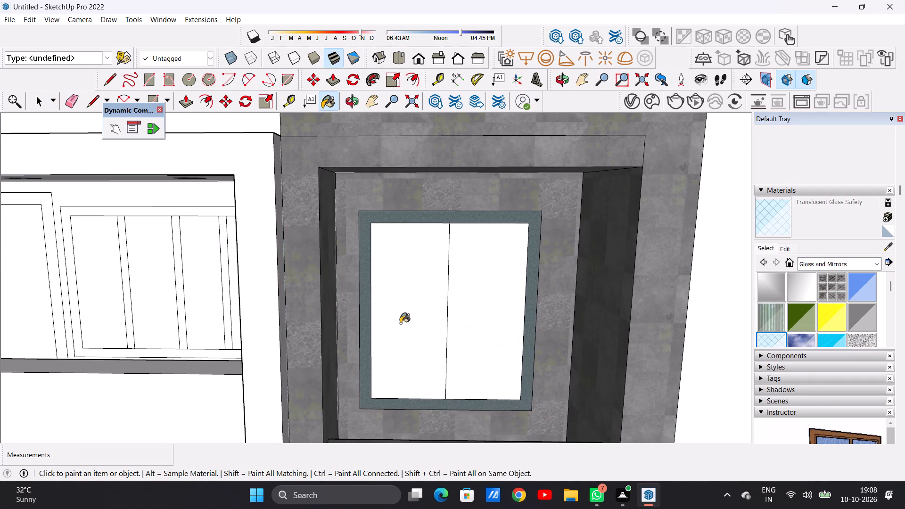
click(400, 323)
click(492, 332)
Paint both panes of the second-floor window in the slate-clad bay with Translucent Glass Safety.
scroll(444, 348, down, 11)
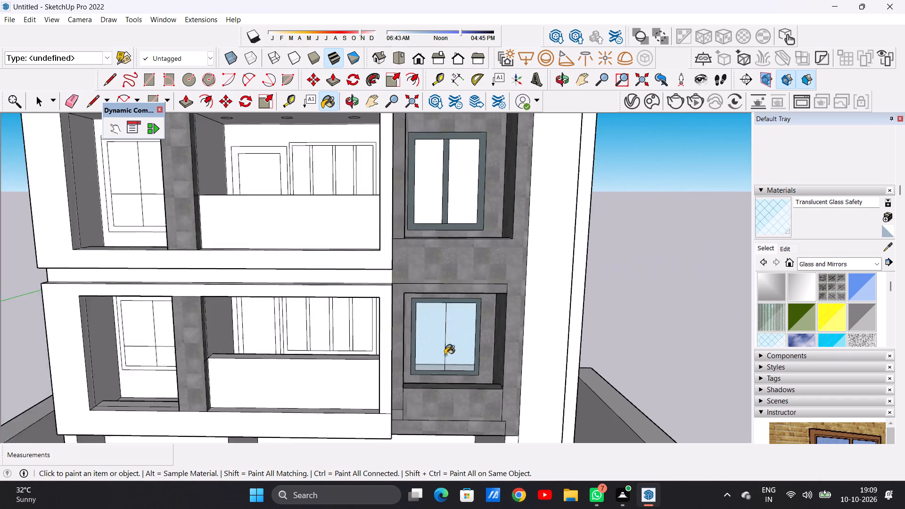
scroll(445, 355, down, 3)
scroll(456, 213, up, 11)
click(461, 257)
click(391, 269)
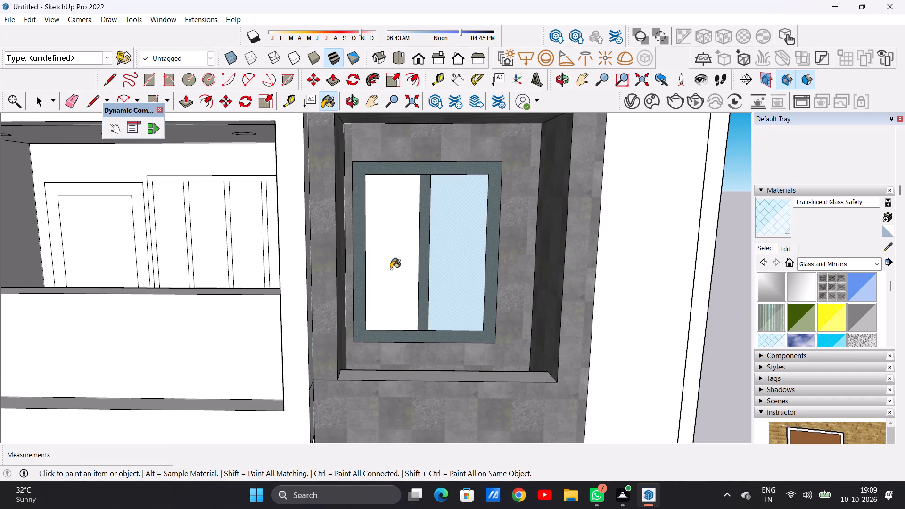
Inspect the glazed first-floor and second-floor windows up close and within the whole front facade.
scroll(449, 279, down, 14)
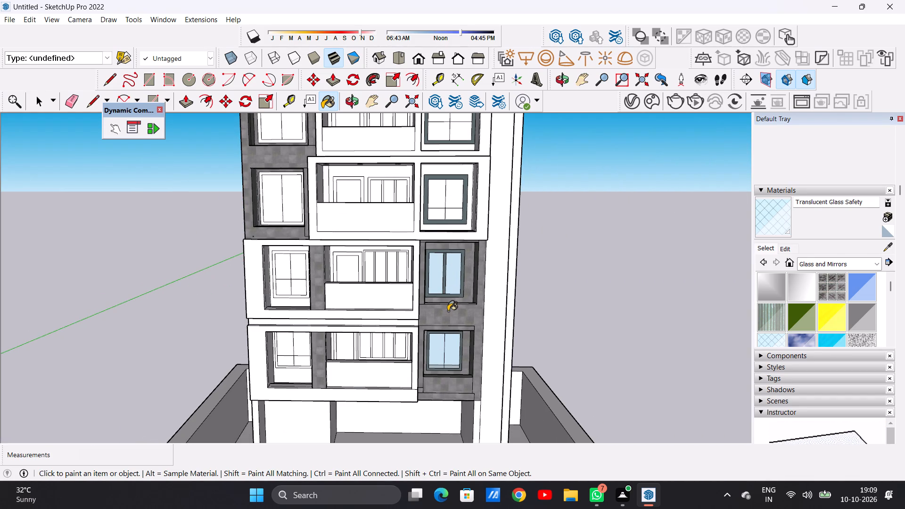
scroll(449, 289, up, 13)
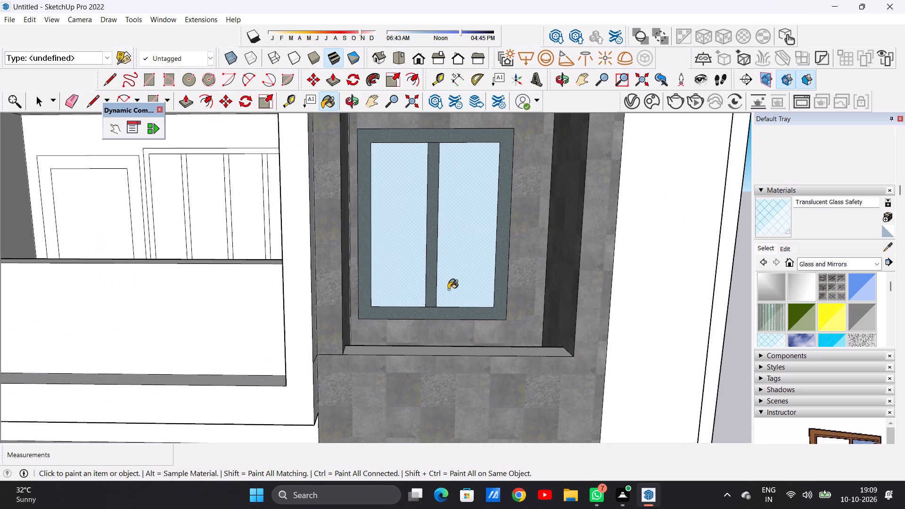
scroll(442, 293, down, 14)
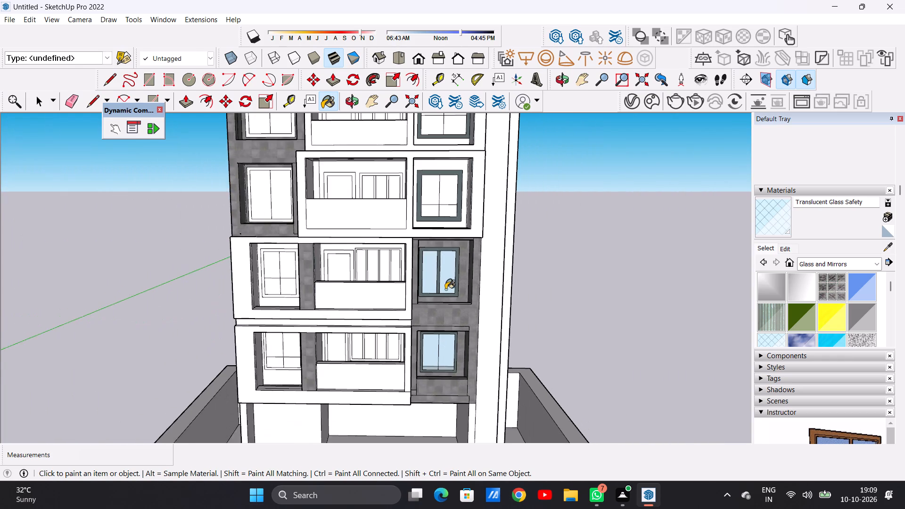
scroll(445, 289, down, 4)
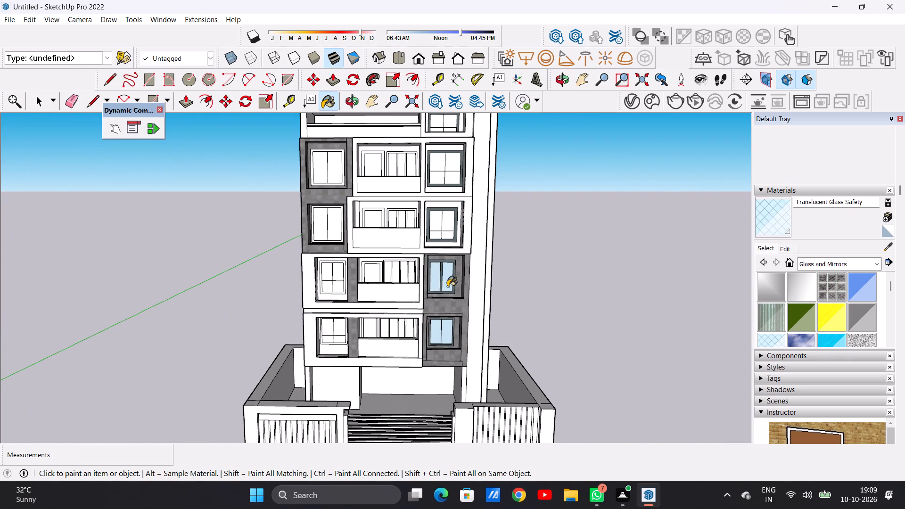
scroll(447, 287, up, 19)
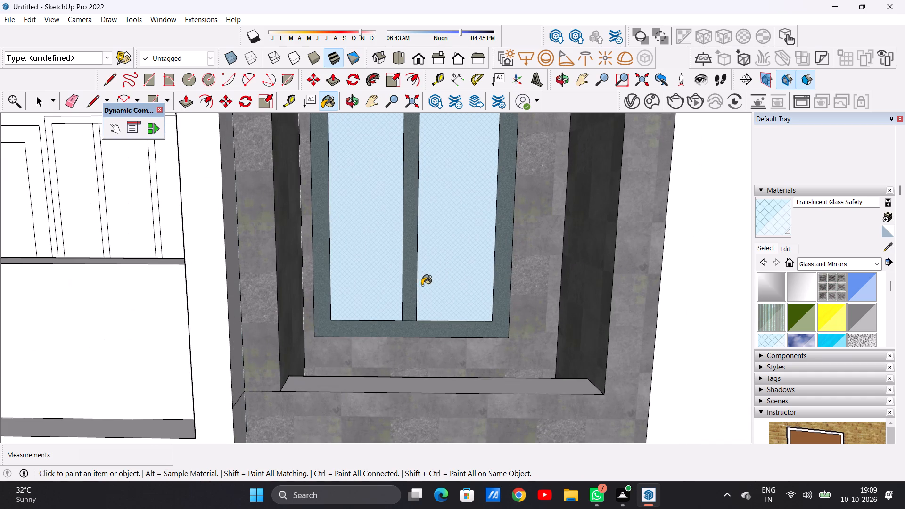
scroll(422, 285, down, 9)
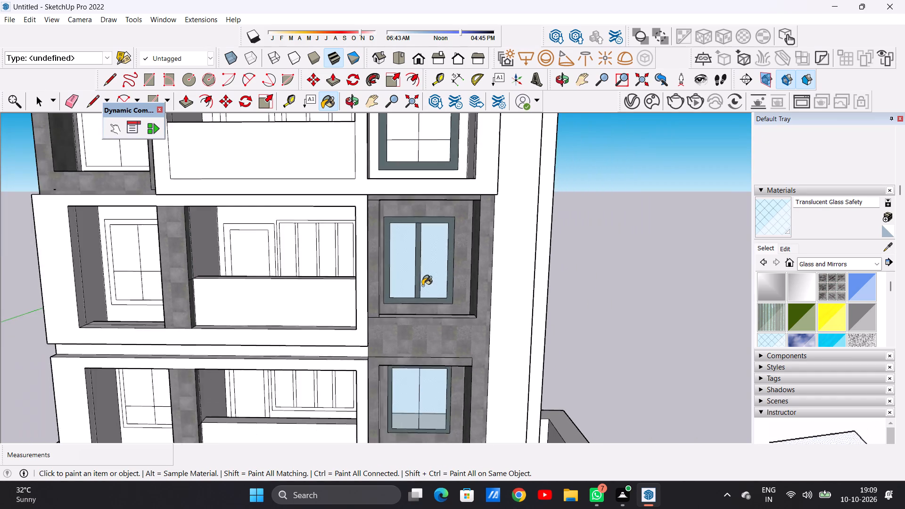
scroll(422, 286, down, 13)
scroll(422, 286, up, 4)
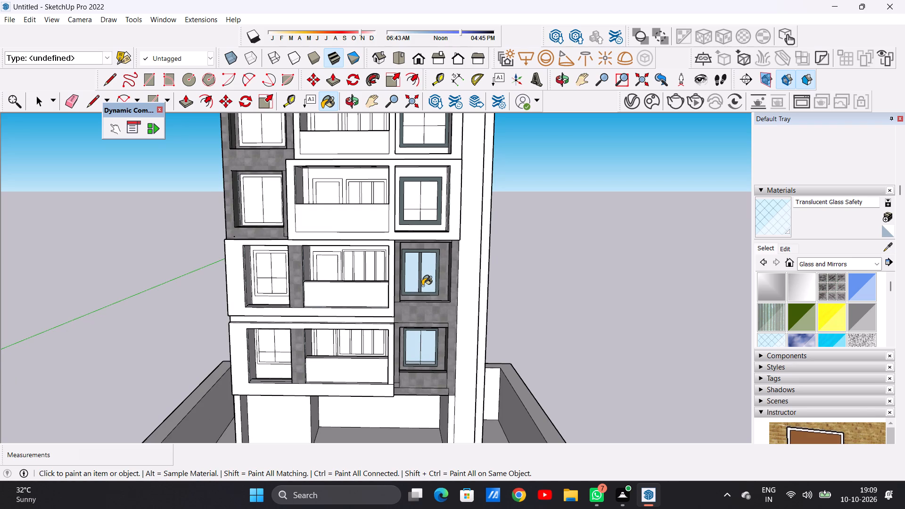
scroll(422, 290, down, 7)
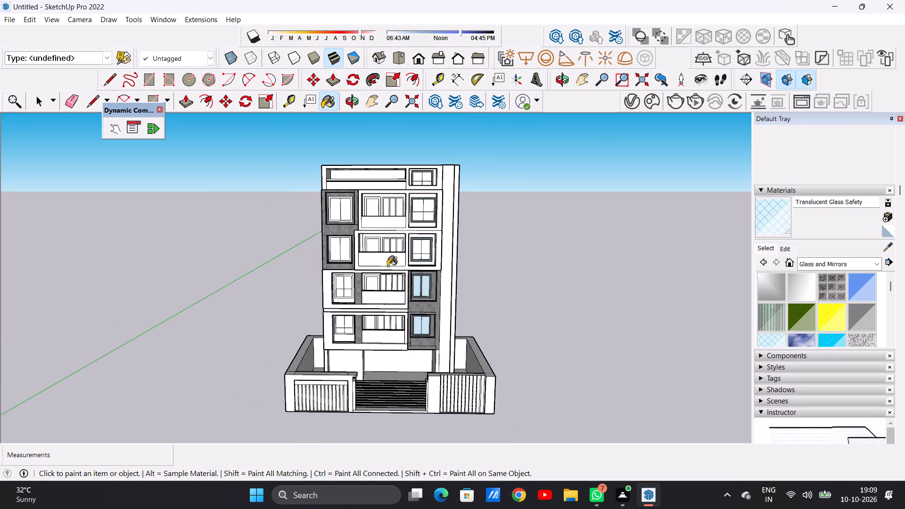
Paint the panes of the fourth-floor and third-floor windows in the upper slate-clad bay with Translucent Glass Safety.
scroll(341, 217, up, 12)
click(321, 200)
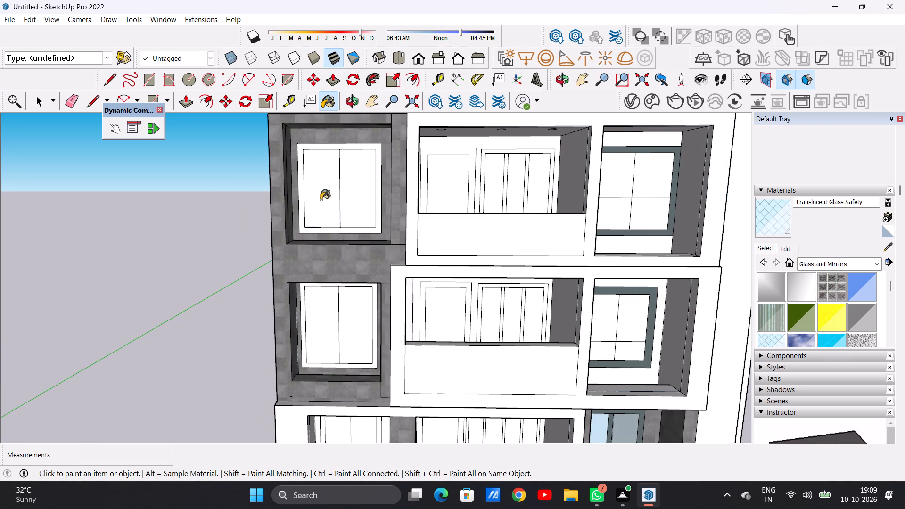
click(353, 189)
click(350, 310)
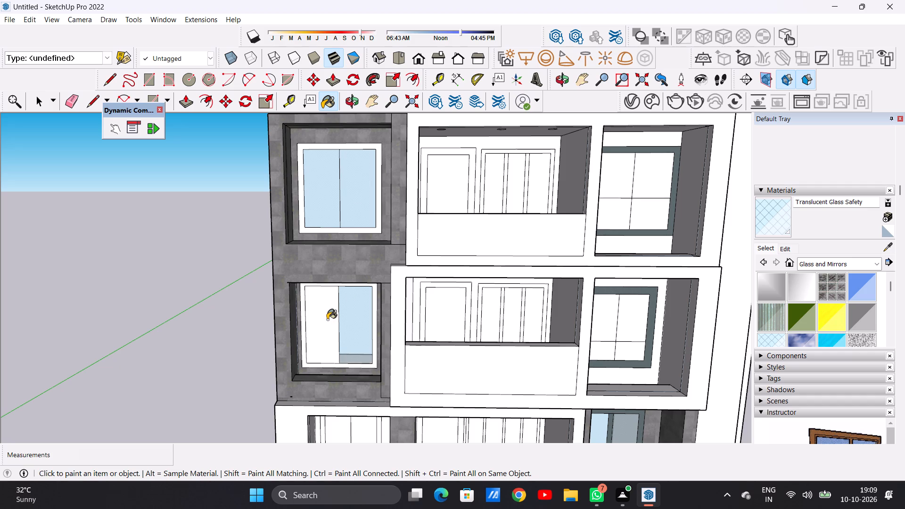
click(323, 323)
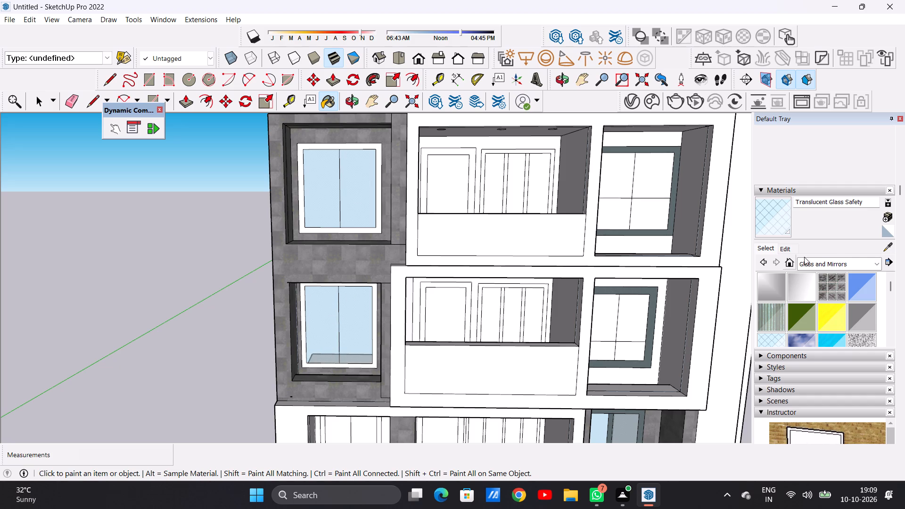
Paint the frames of the fourth-floor and third-floor windows in the upper slate-clad bay with Formica Speckled Grey from Synthetic Surfaces.
click(872, 264)
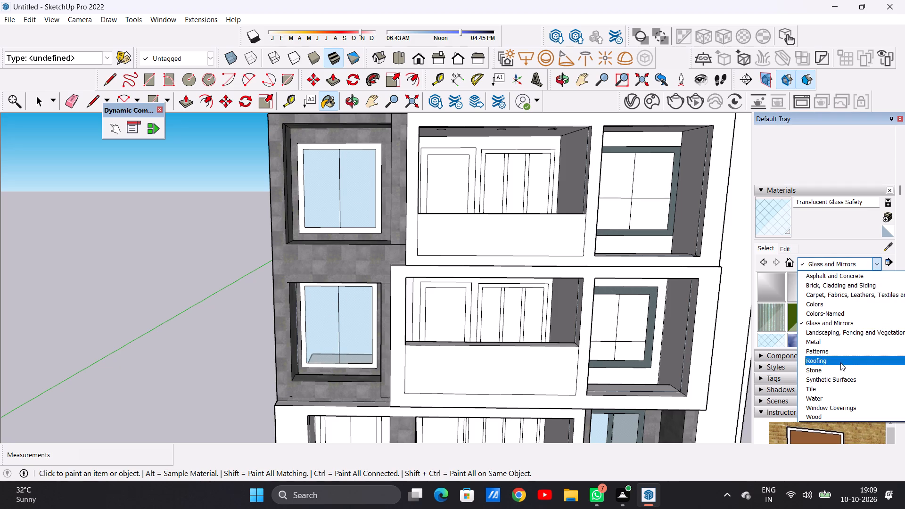
click(833, 381)
click(797, 313)
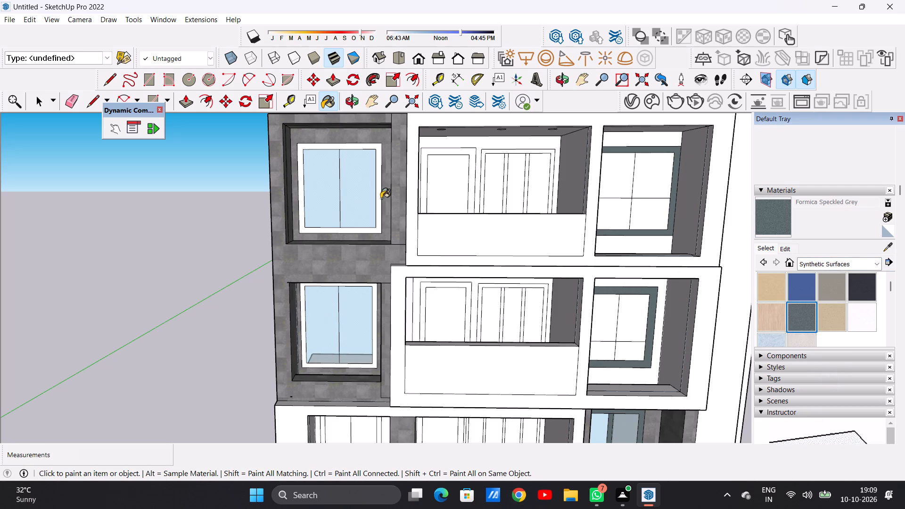
scroll(346, 151, up, 2)
scroll(346, 151, down, 1)
scroll(346, 151, up, 7)
click(340, 143)
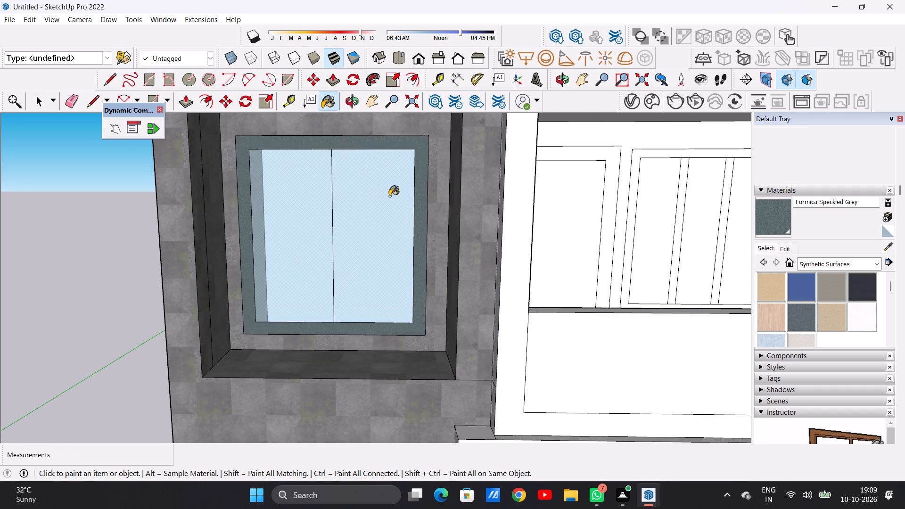
scroll(395, 199, down, 13)
scroll(405, 291, down, 1)
scroll(405, 293, up, 12)
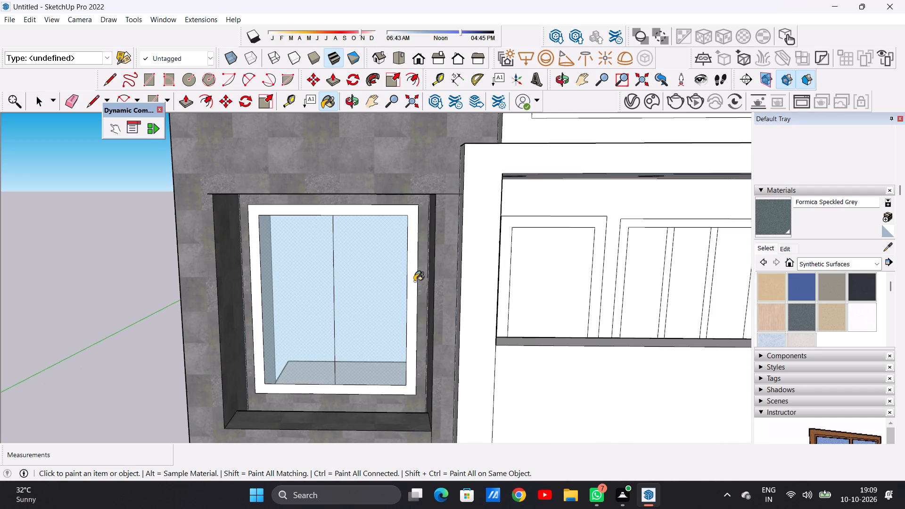
click(412, 281)
Paint the frame of the second-floor four-pane window beside the slate-clad pier with Formica Speckled Grey.
scroll(396, 295, down, 8)
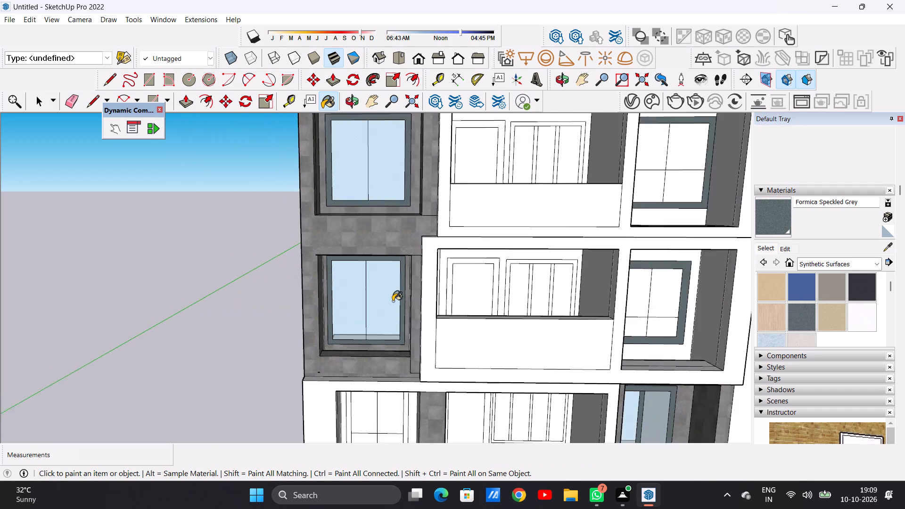
scroll(393, 301, down, 11)
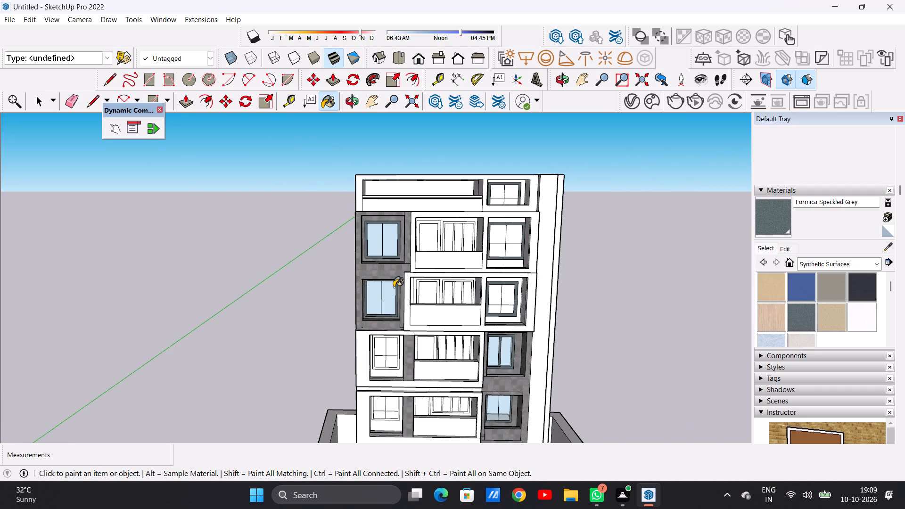
scroll(394, 287, down, 3)
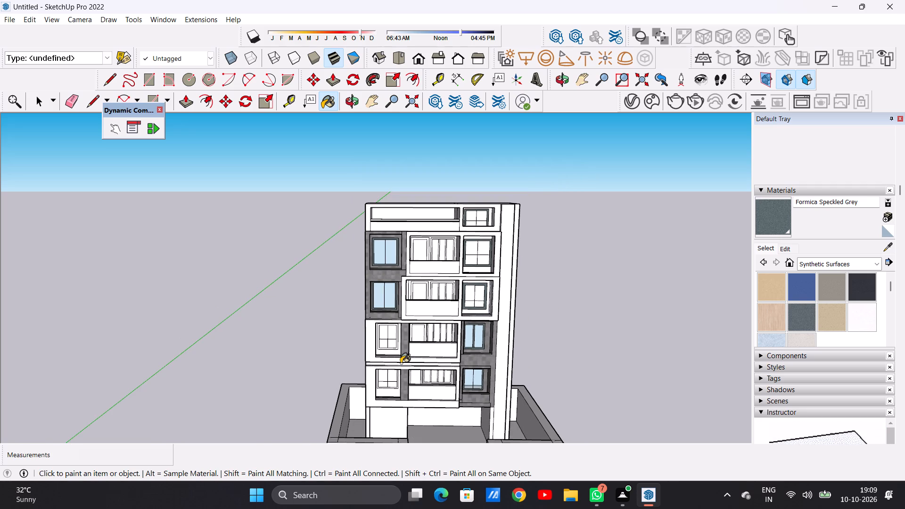
scroll(392, 371, up, 8)
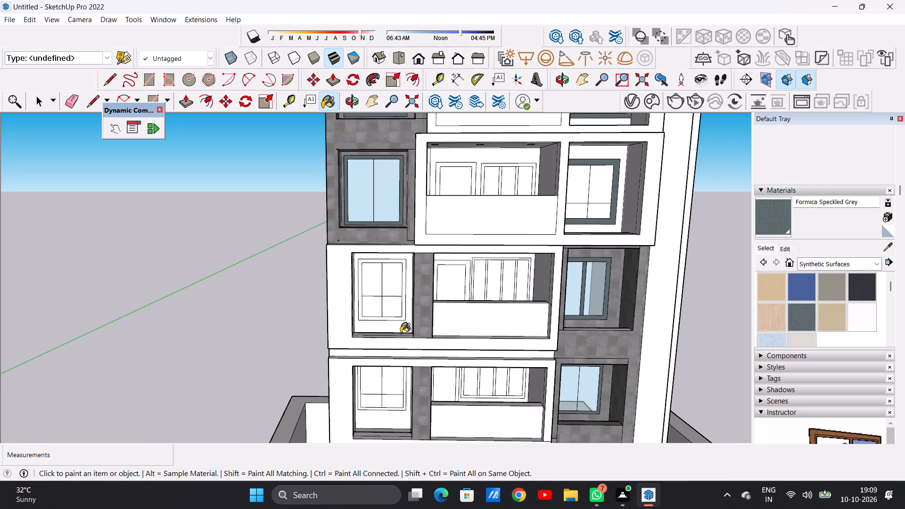
scroll(402, 327, up, 11)
click(405, 296)
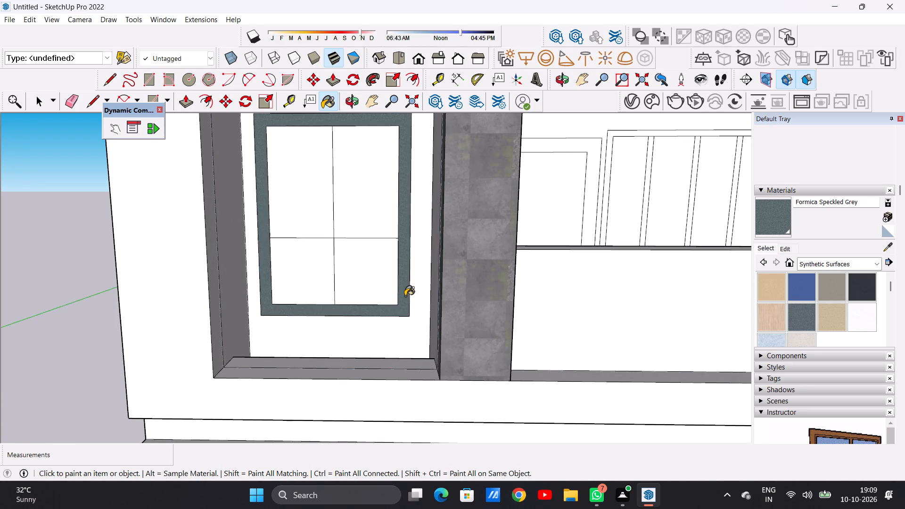
Paint the frame of the first-floor four-pane window beside the slate-clad pier with Formica Speckled Grey.
scroll(385, 278, down, 5)
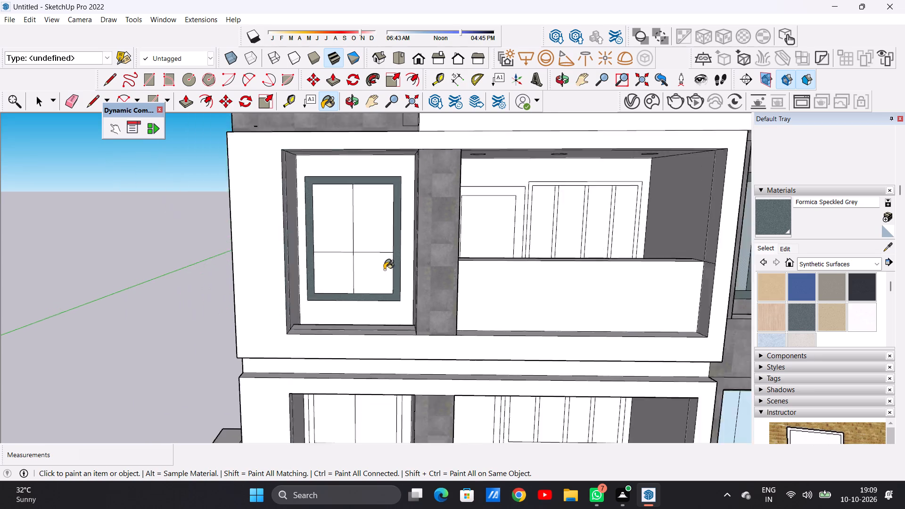
scroll(384, 270, down, 14)
scroll(385, 322, up, 15)
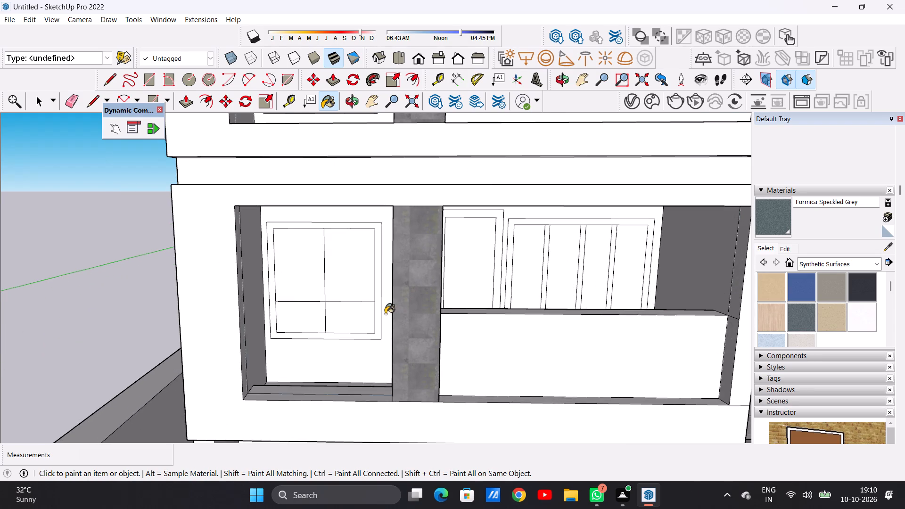
scroll(383, 312, down, 4)
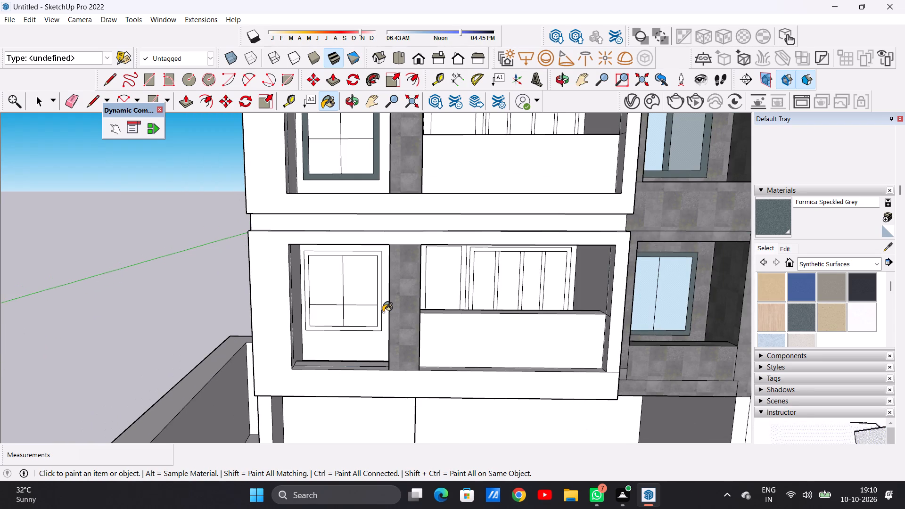
scroll(371, 322, down, 4)
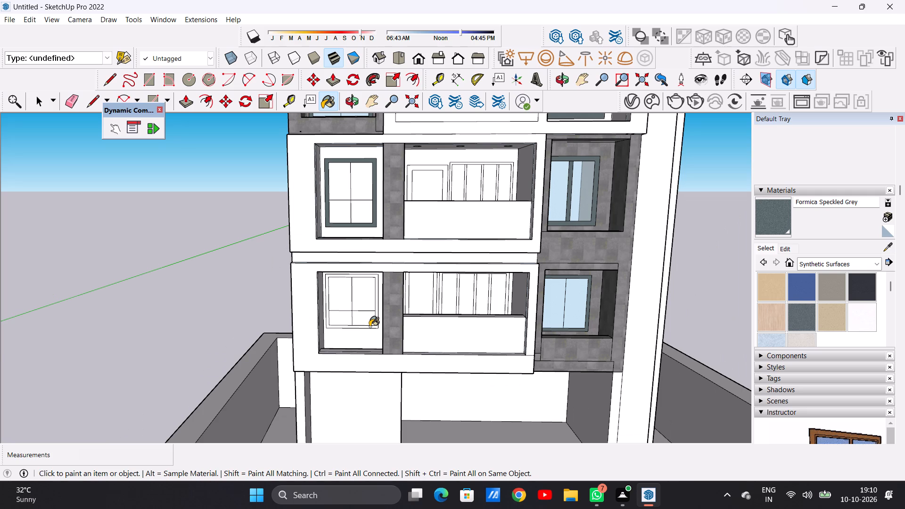
scroll(367, 332, up, 10)
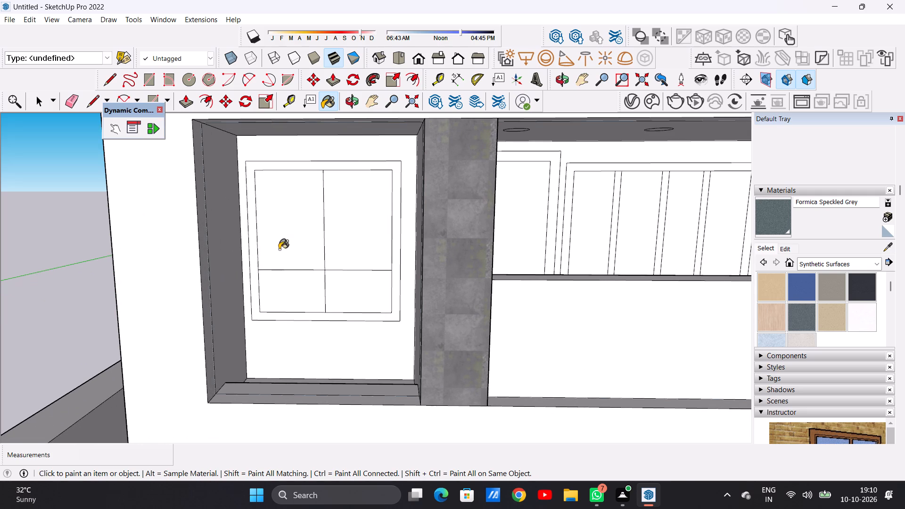
click(254, 271)
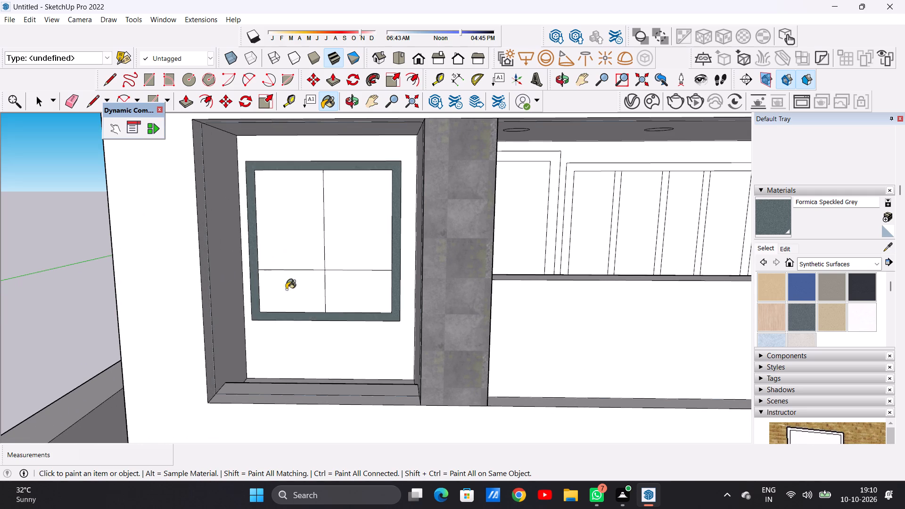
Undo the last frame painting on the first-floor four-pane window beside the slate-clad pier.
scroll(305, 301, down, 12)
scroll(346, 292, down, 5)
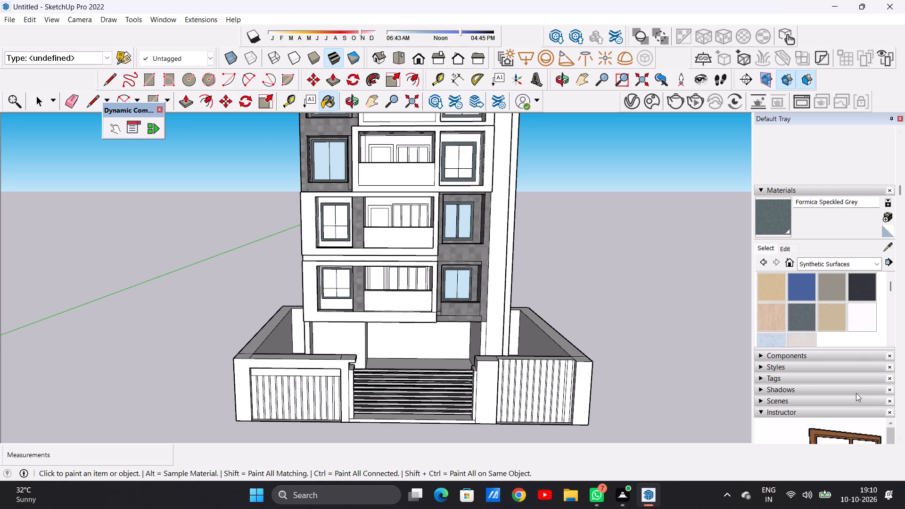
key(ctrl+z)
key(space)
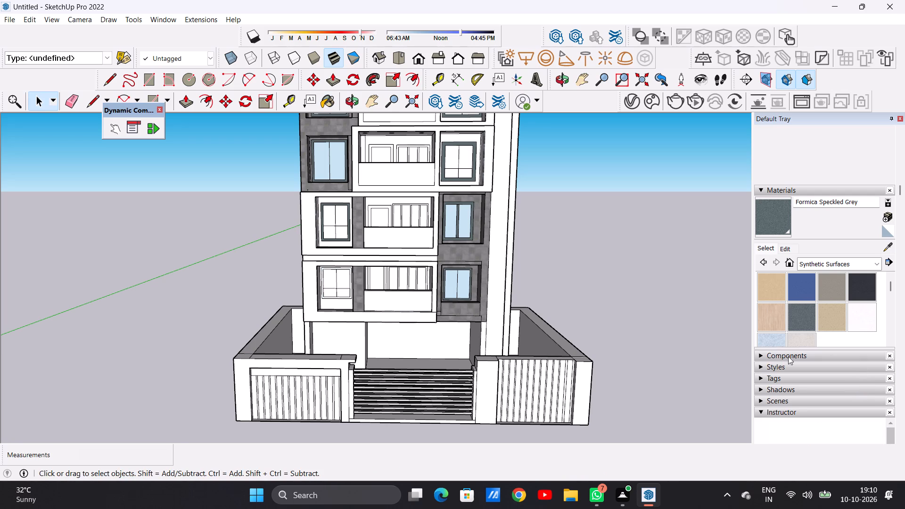
Erase the frame and mullion lines of the first-floor four-pane window beside the slate-clad pier.
scroll(313, 284, up, 13)
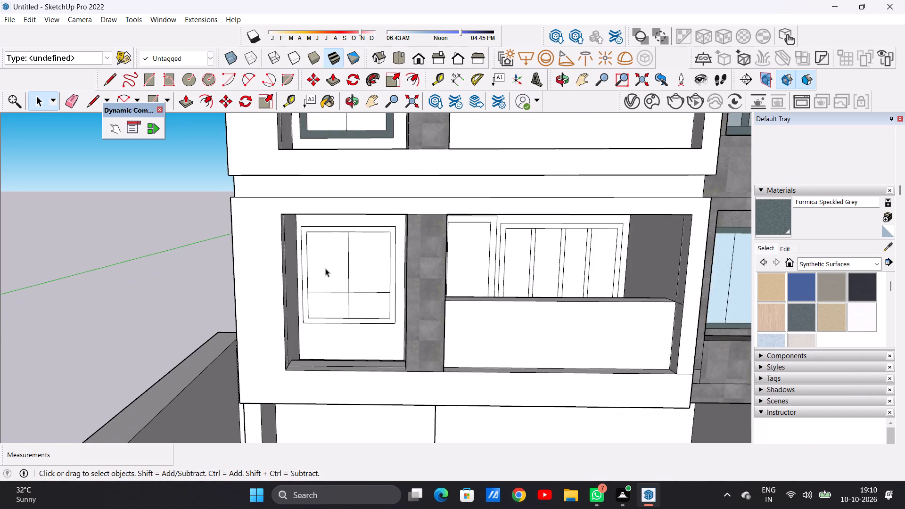
scroll(325, 268, up, 4)
middle_drag(375, 303, 371, 292)
key(e)
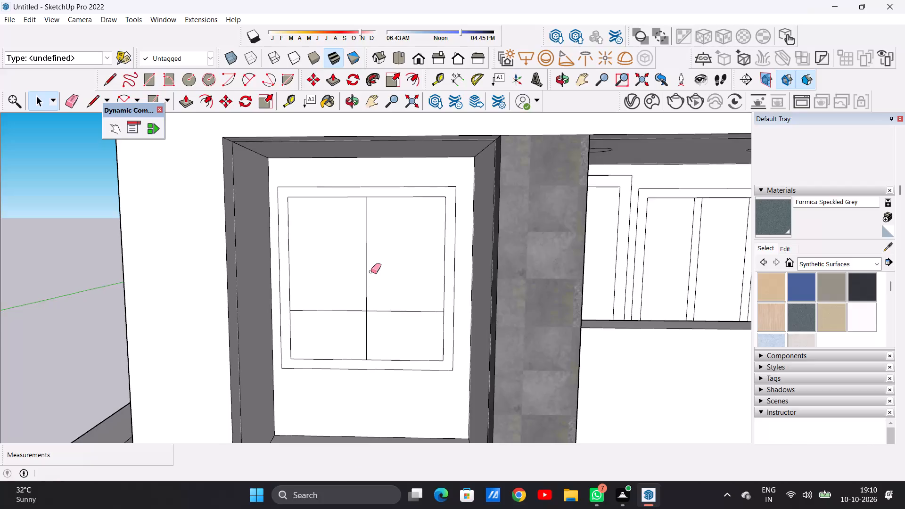
scroll(371, 271, up, 4)
scroll(369, 268, down, 9)
scroll(372, 329, up, 4)
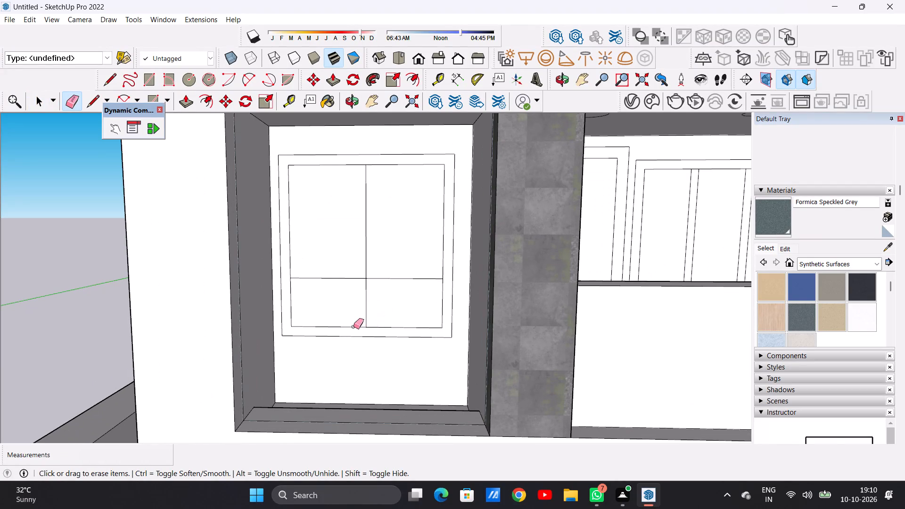
drag(348, 325, 348, 337)
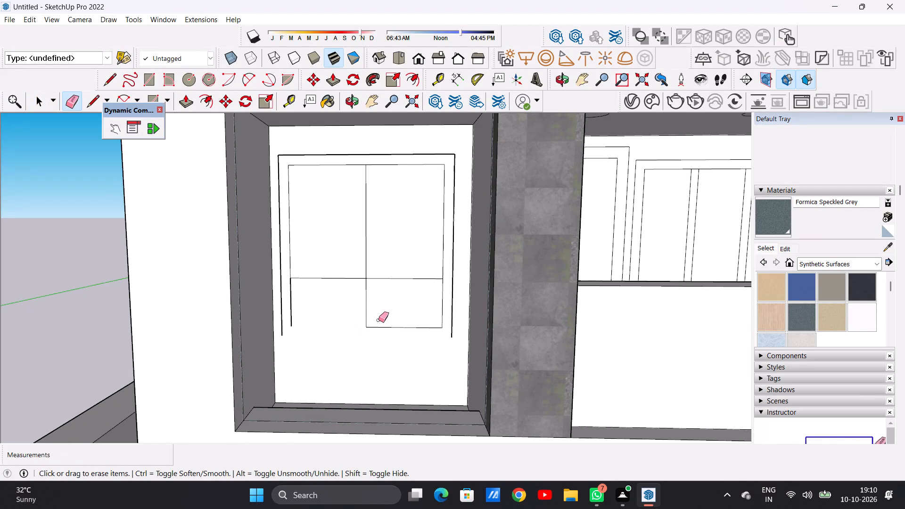
drag(379, 322, 381, 330)
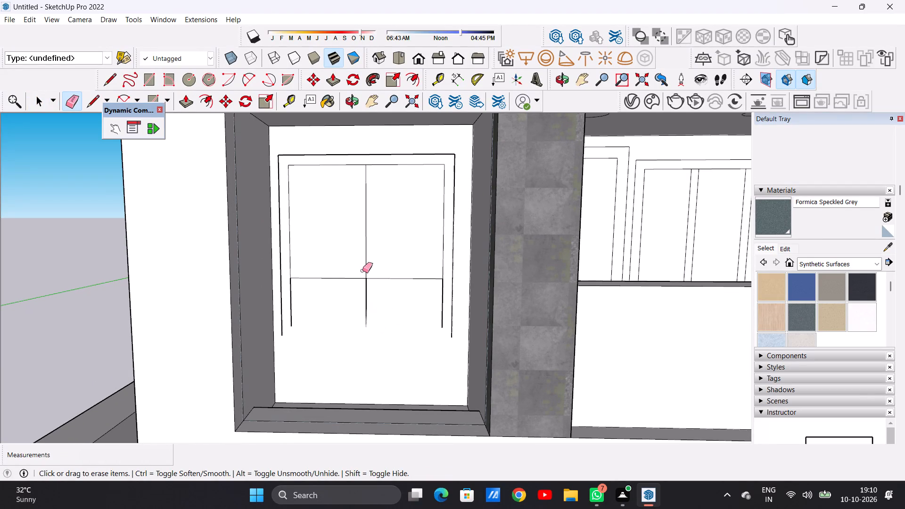
drag(357, 287, 361, 299)
drag(374, 296, 349, 297)
drag(339, 272, 343, 291)
drag(389, 275, 391, 290)
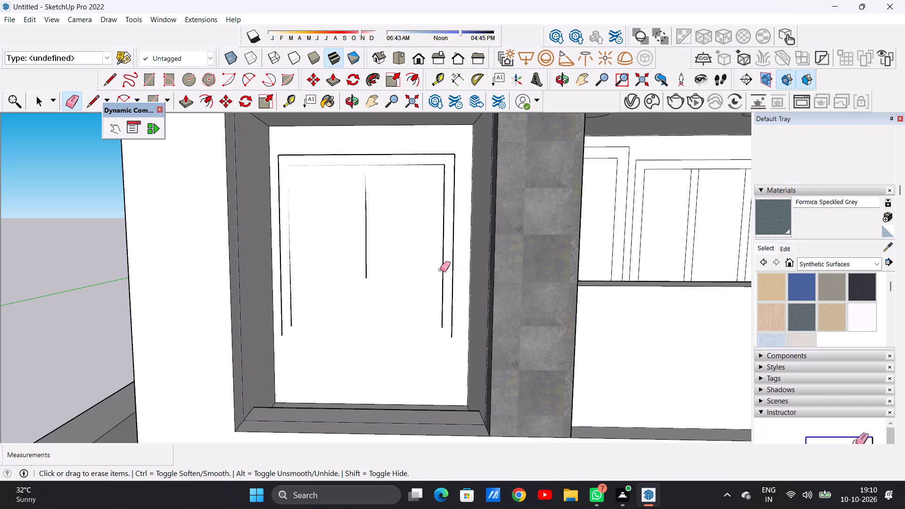
drag(454, 263, 439, 266)
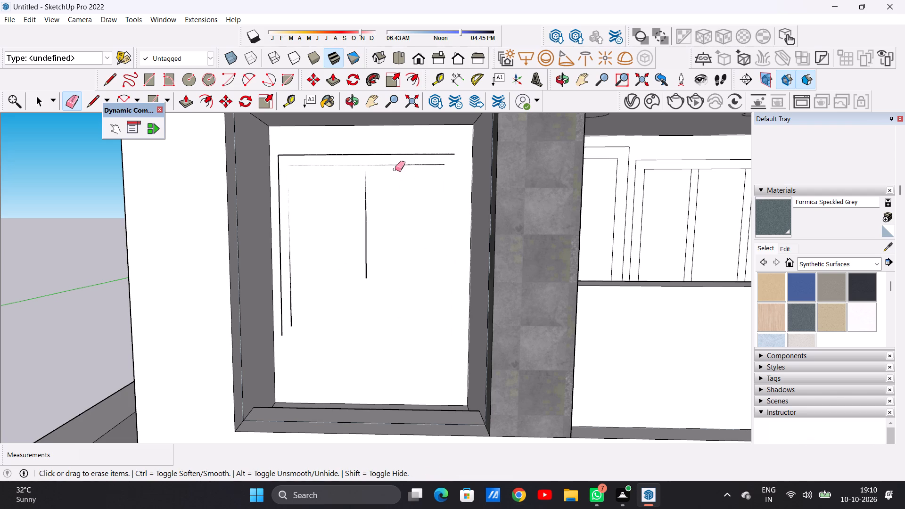
drag(391, 155, 395, 182)
drag(381, 207, 358, 225)
drag(300, 233, 280, 239)
key(space)
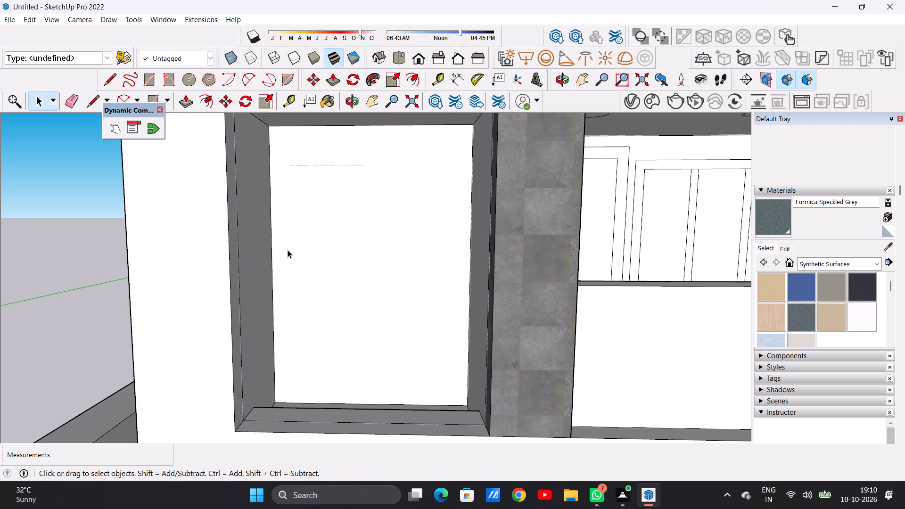
Draw a taller window rectangle about 6' 4" high by 4' 8 1/4" wide on the first-floor recessed wall.
key(r)
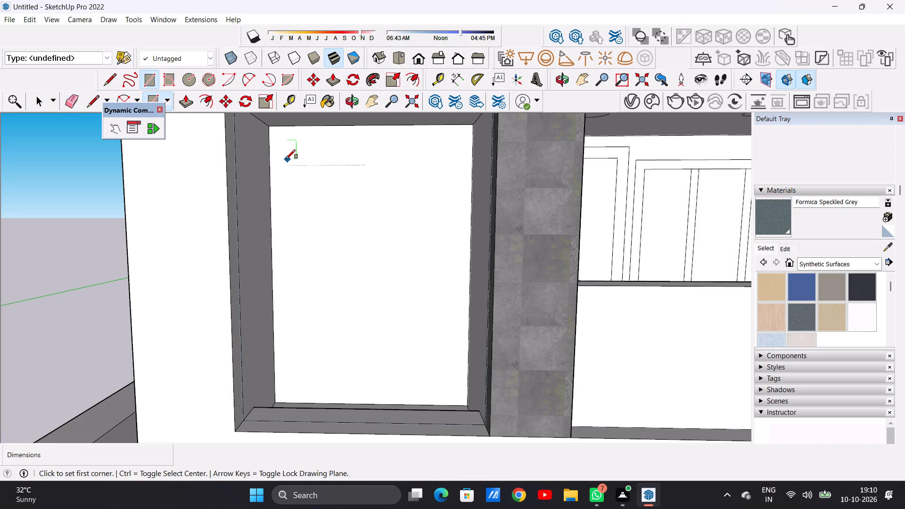
click(288, 160)
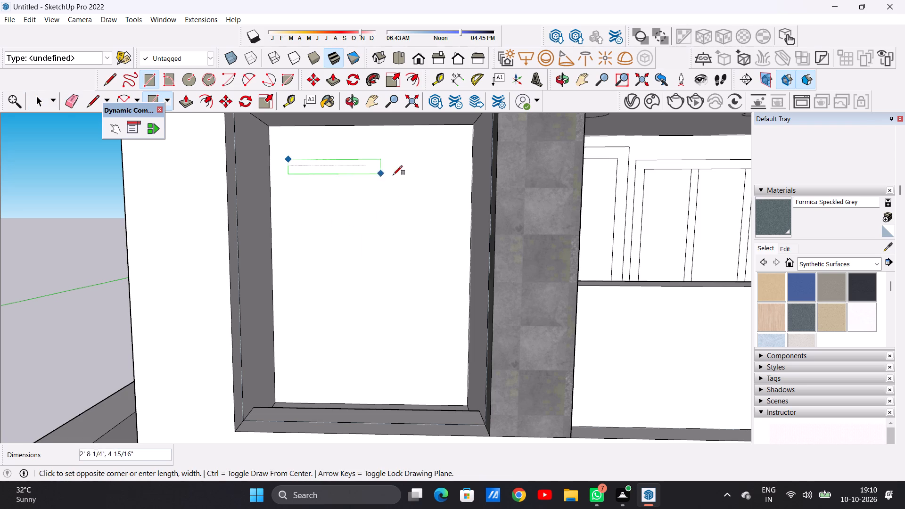
click(447, 375)
key(space)
Erase the leftover line of the old window just below the top edge of the first-floor window rectangle.
scroll(428, 353, down, 8)
scroll(428, 353, up, 1)
scroll(428, 353, down, 2)
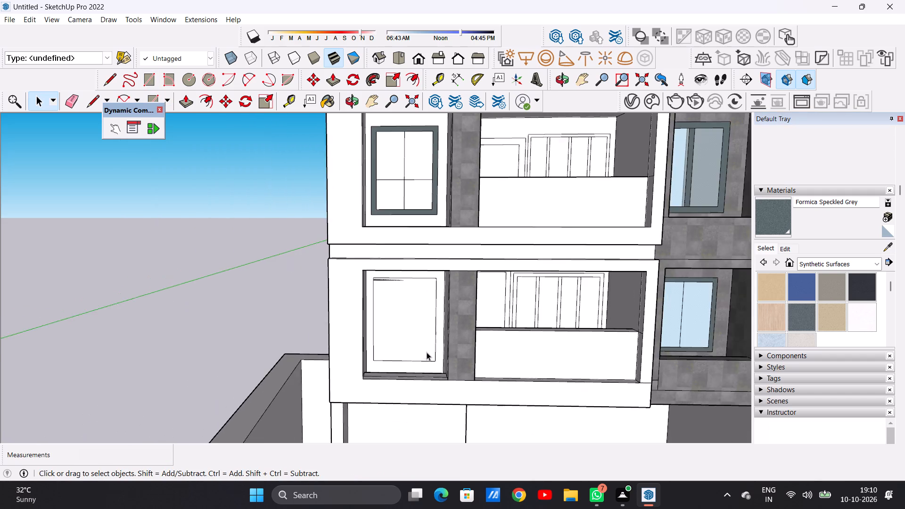
scroll(427, 352, down, 7)
scroll(409, 339, up, 5)
scroll(409, 339, down, 1)
scroll(410, 339, up, 11)
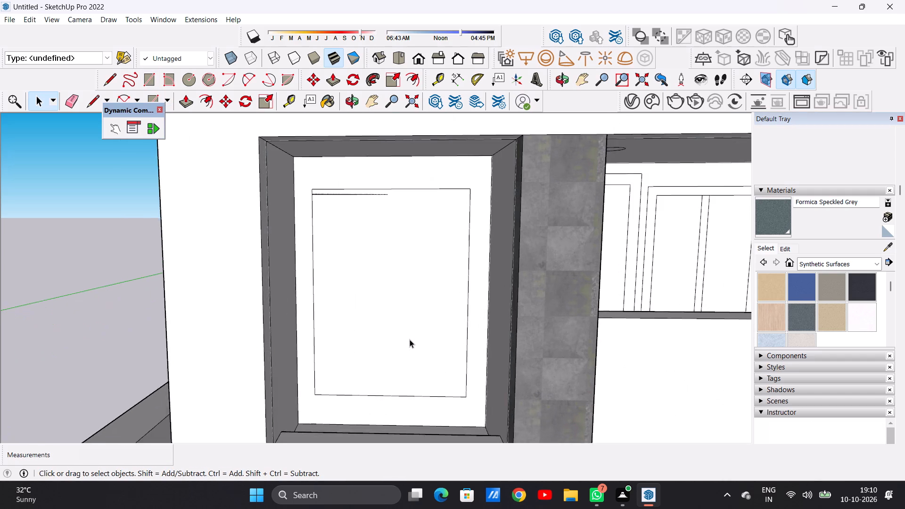
scroll(410, 339, down, 1)
scroll(359, 186, up, 6)
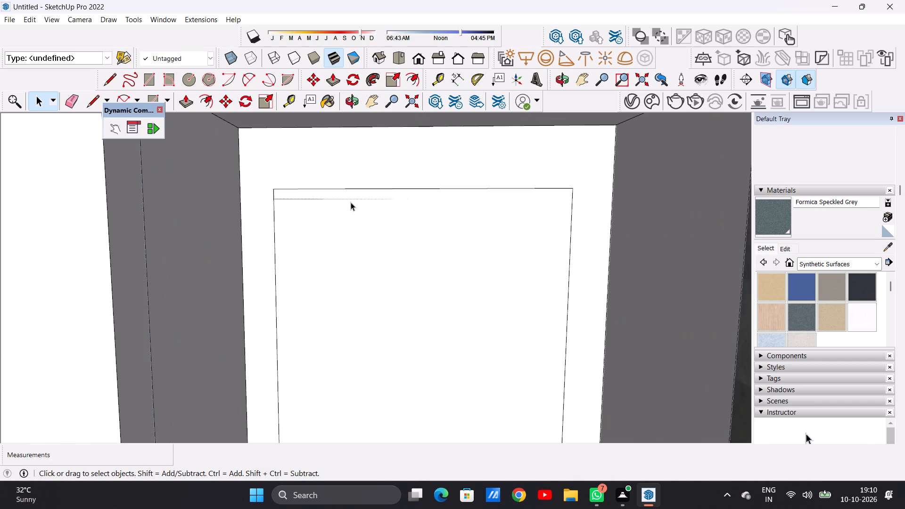
scroll(351, 204, down, 2)
key(e)
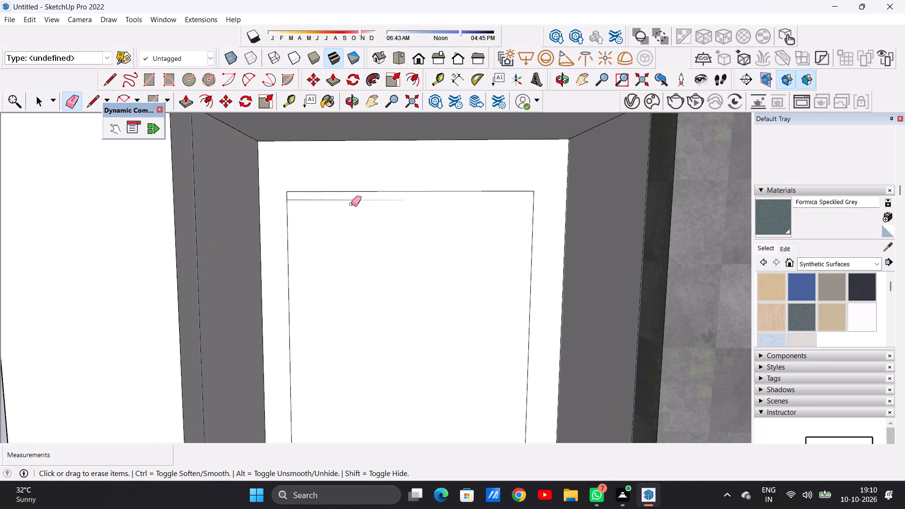
click(351, 201)
drag(350, 199, 351, 206)
key(space)
Offset the first-floor window rectangle inward by about 3 13/16" to form its frame.
scroll(370, 243, down, 12)
scroll(385, 276, up, 14)
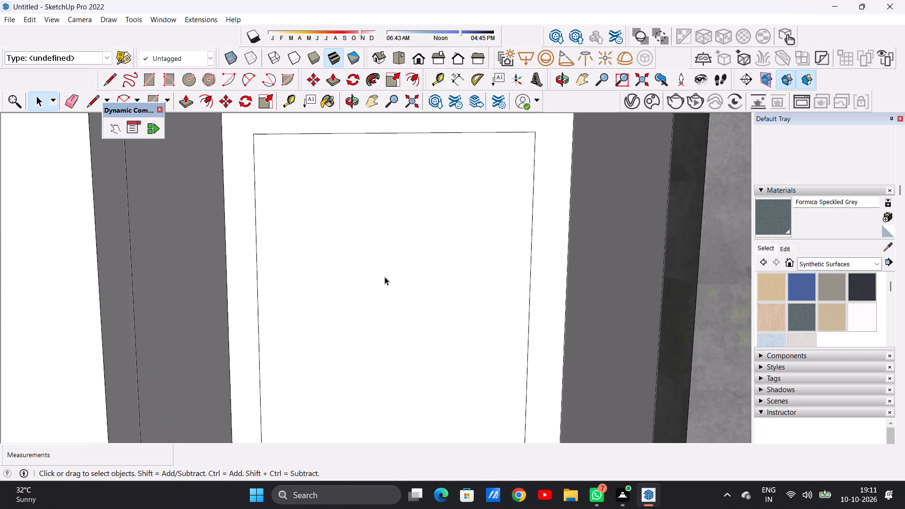
scroll(385, 277, down, 11)
scroll(385, 275, up, 1)
key(o)
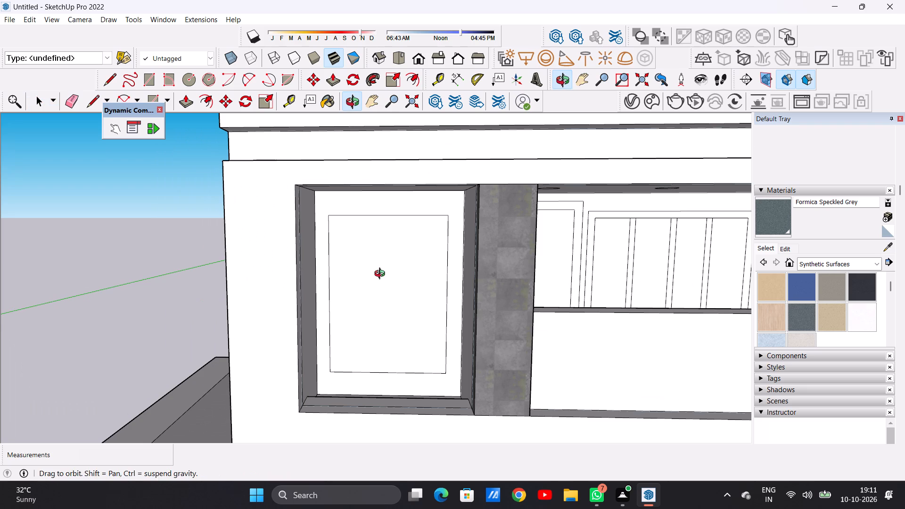
key(f)
click(369, 223)
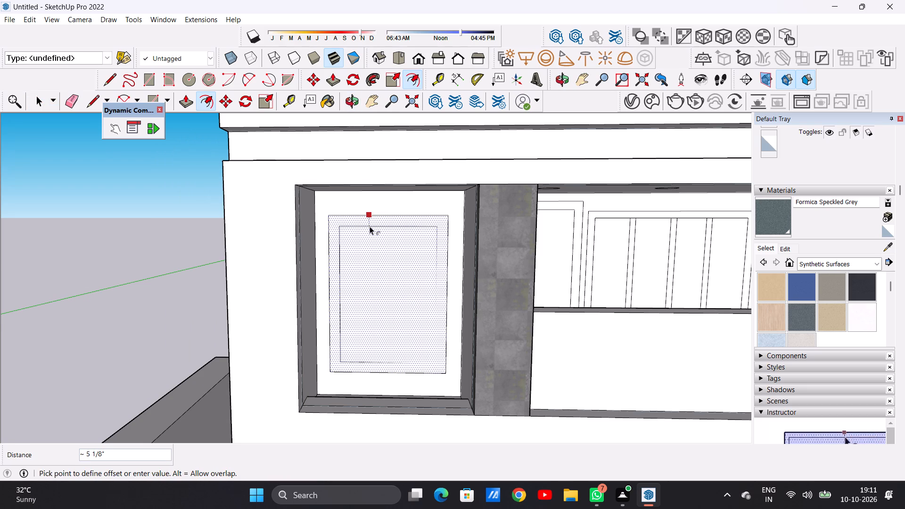
click(370, 223)
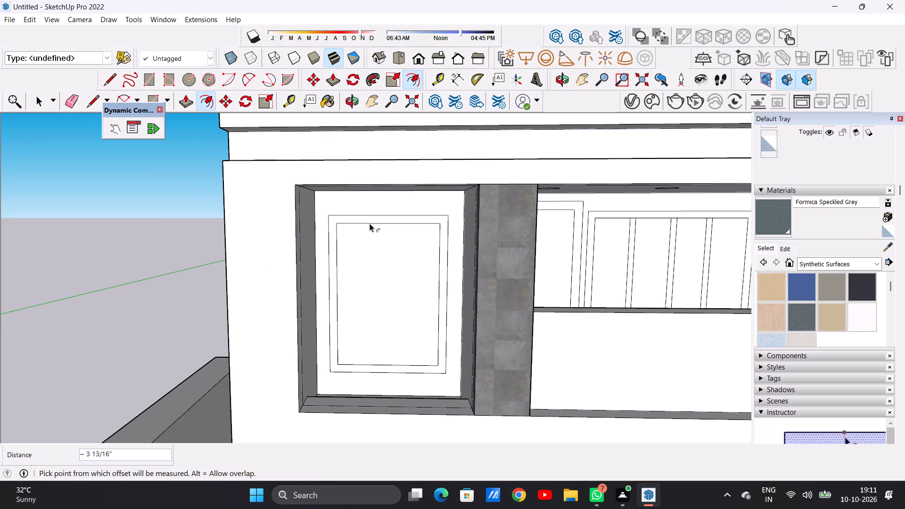
key(space)
Divide the first-floor window into four panes with a vertical centre line and a full-width horizontal line about a third of the way up.
text(L)
scroll(394, 323, down, 10)
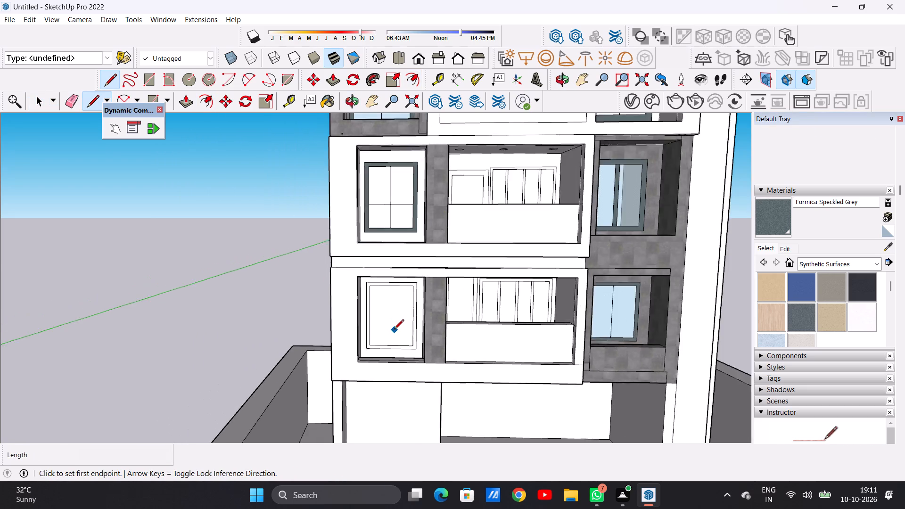
scroll(394, 330, down, 5)
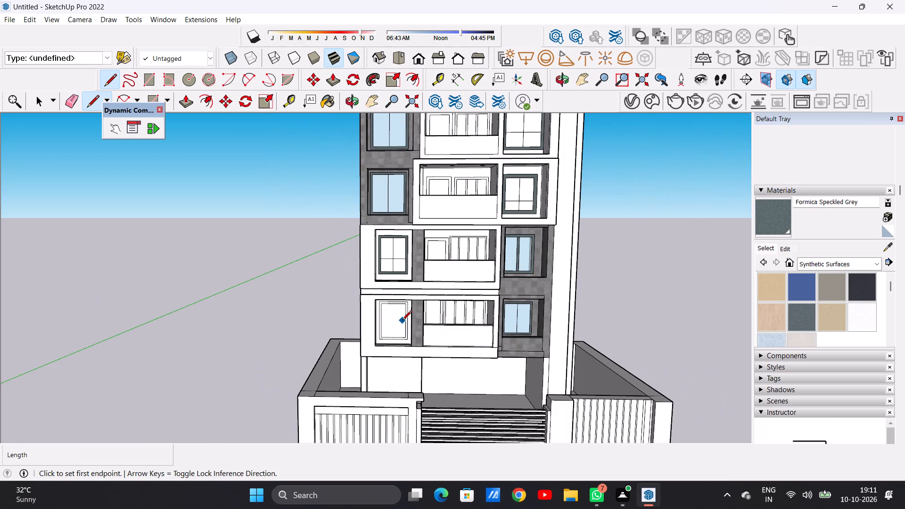
scroll(402, 321, down, 2)
scroll(402, 328, up, 2)
scroll(402, 328, down, 1)
scroll(402, 328, up, 16)
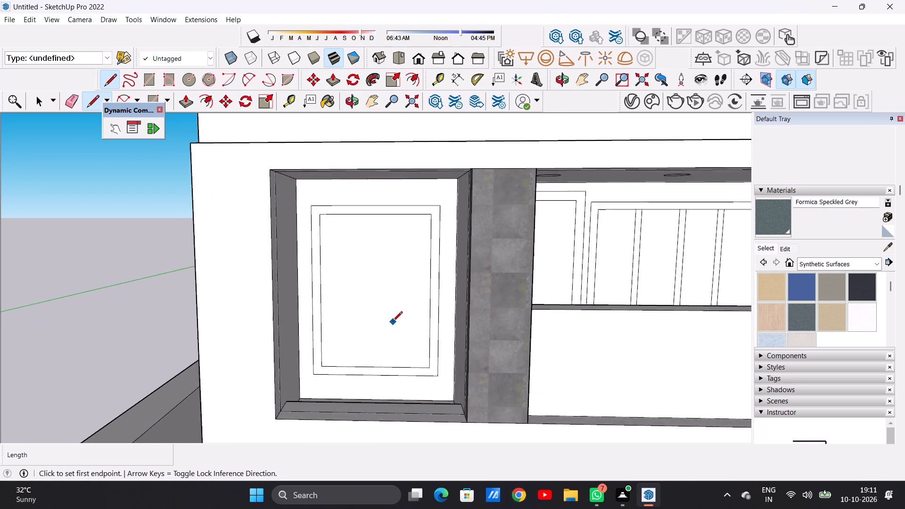
click(368, 204)
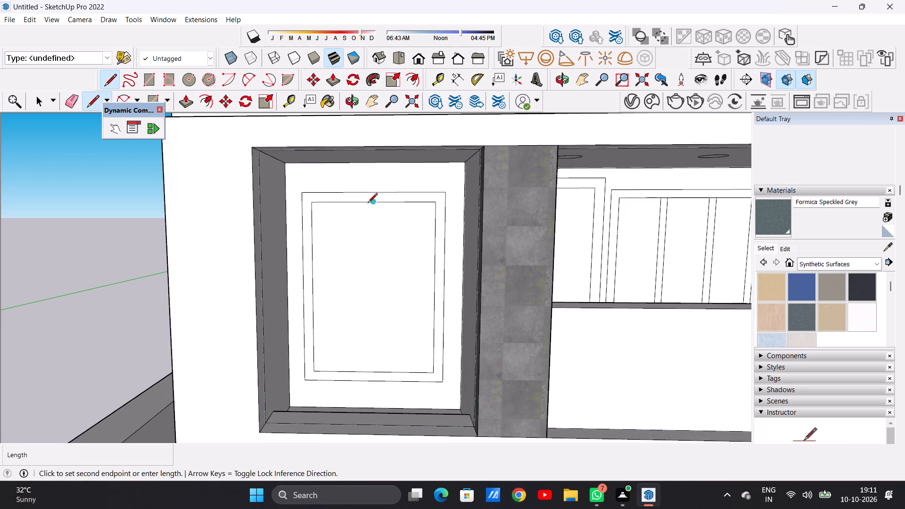
click(370, 369)
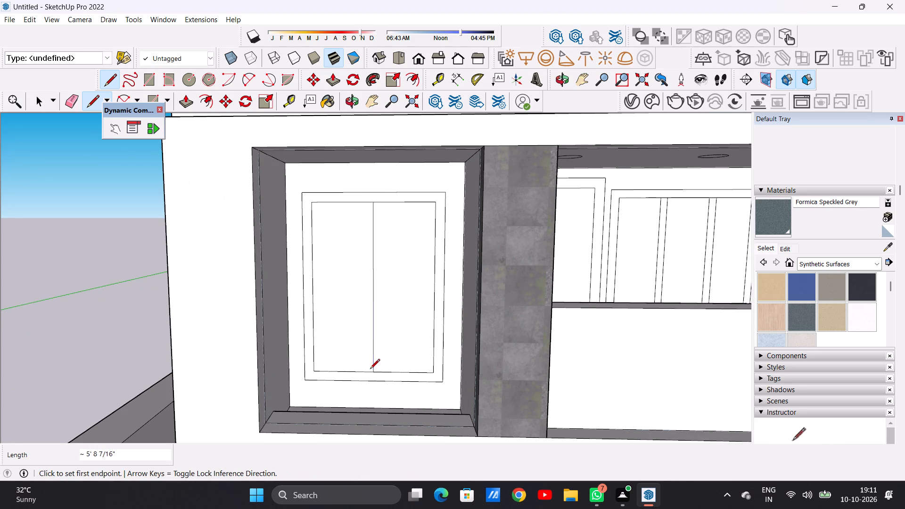
click(313, 313)
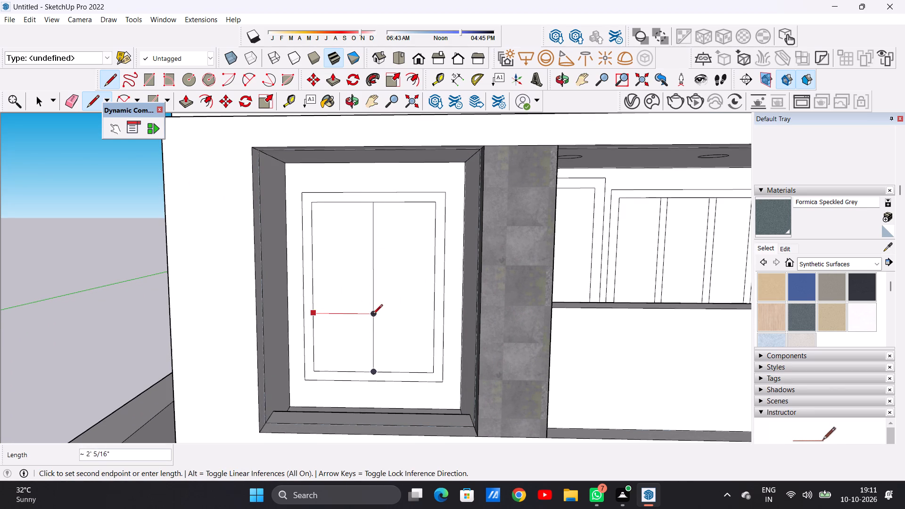
click(434, 315)
key(space)
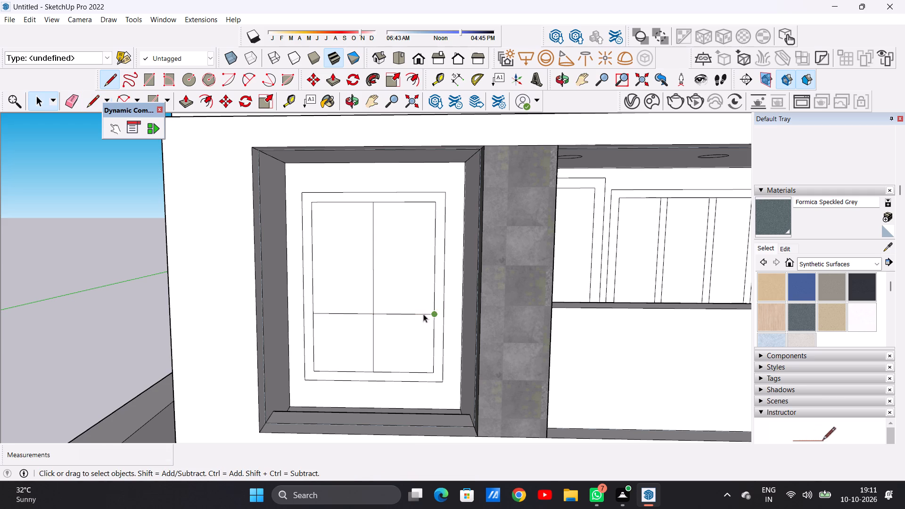
Paint the redrawn first-floor window's frame with Formica Speckled Grey.
scroll(397, 316, down, 17)
scroll(393, 307, up, 3)
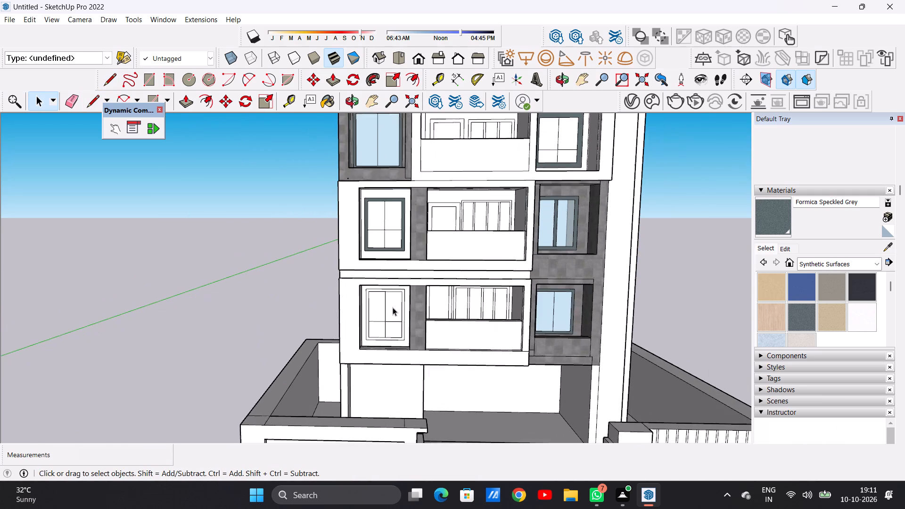
scroll(393, 307, up, 1)
click(776, 219)
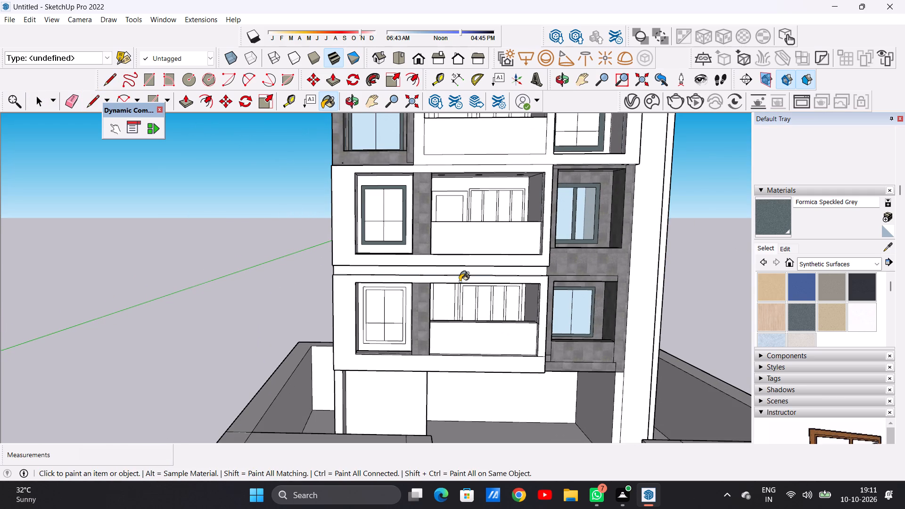
scroll(384, 305, up, 14)
click(460, 290)
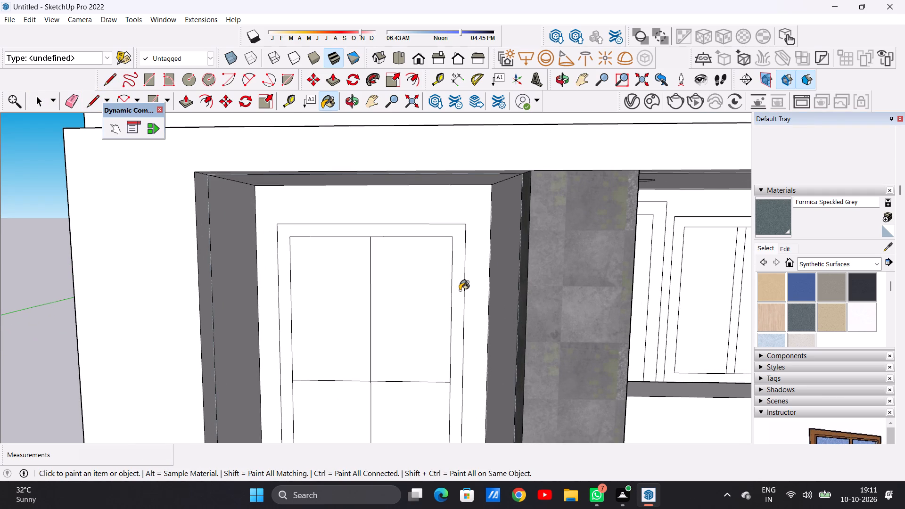
key(space)
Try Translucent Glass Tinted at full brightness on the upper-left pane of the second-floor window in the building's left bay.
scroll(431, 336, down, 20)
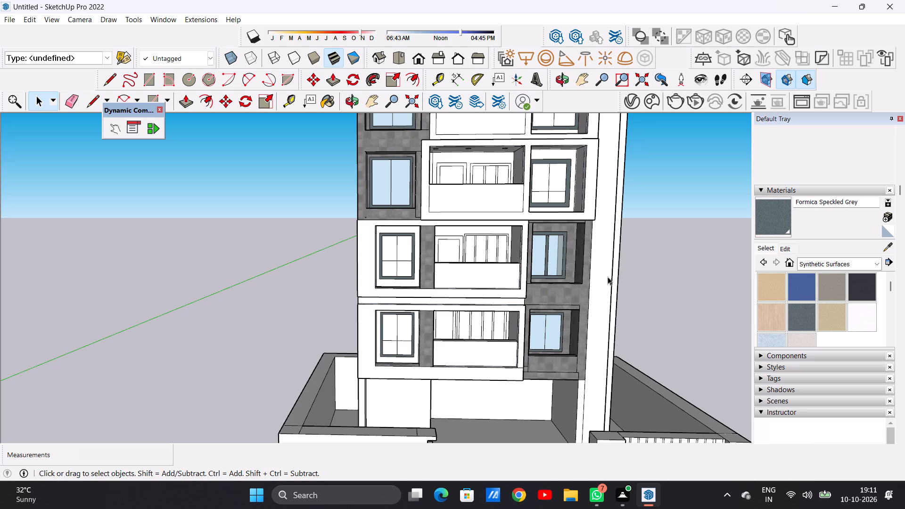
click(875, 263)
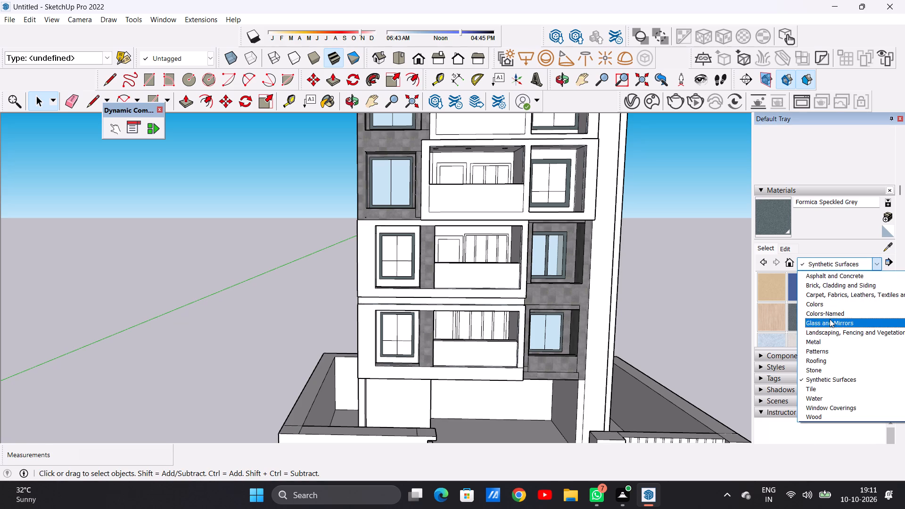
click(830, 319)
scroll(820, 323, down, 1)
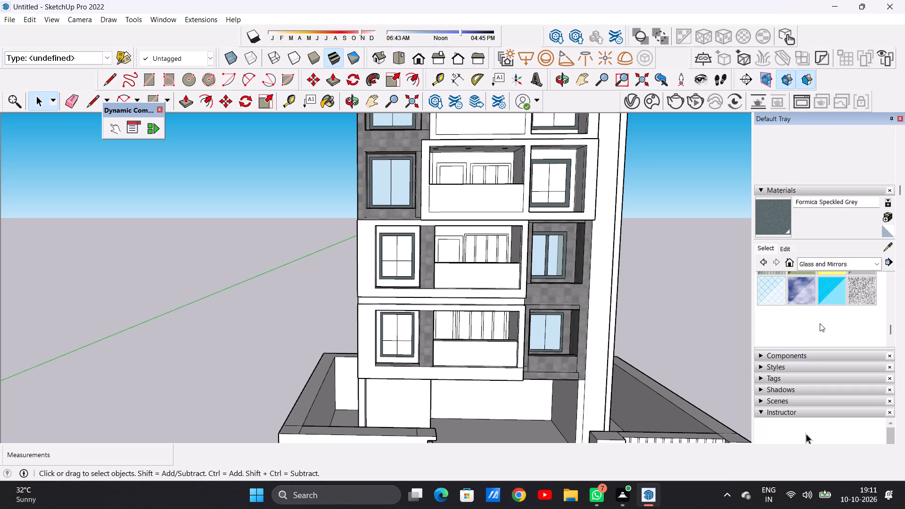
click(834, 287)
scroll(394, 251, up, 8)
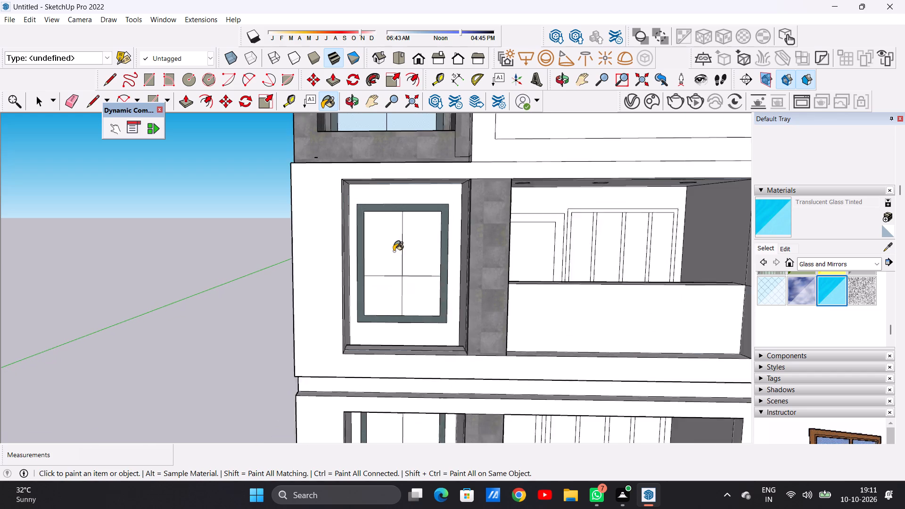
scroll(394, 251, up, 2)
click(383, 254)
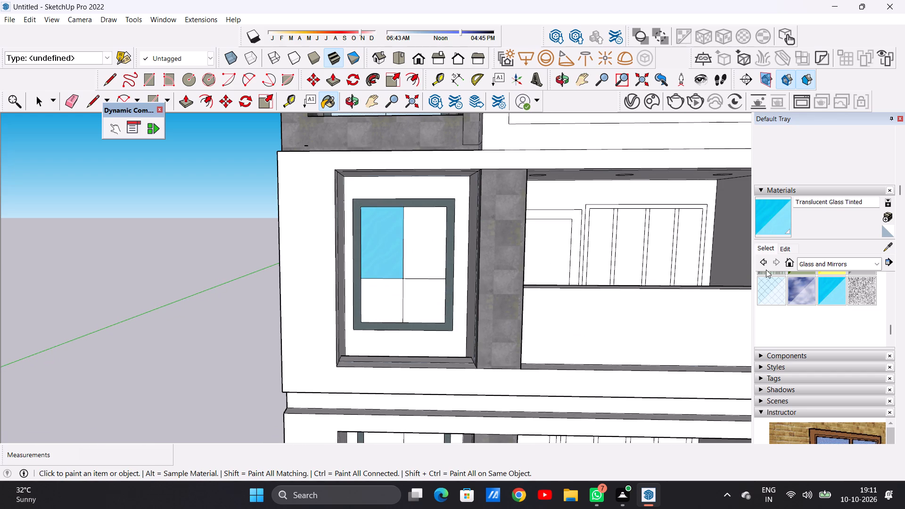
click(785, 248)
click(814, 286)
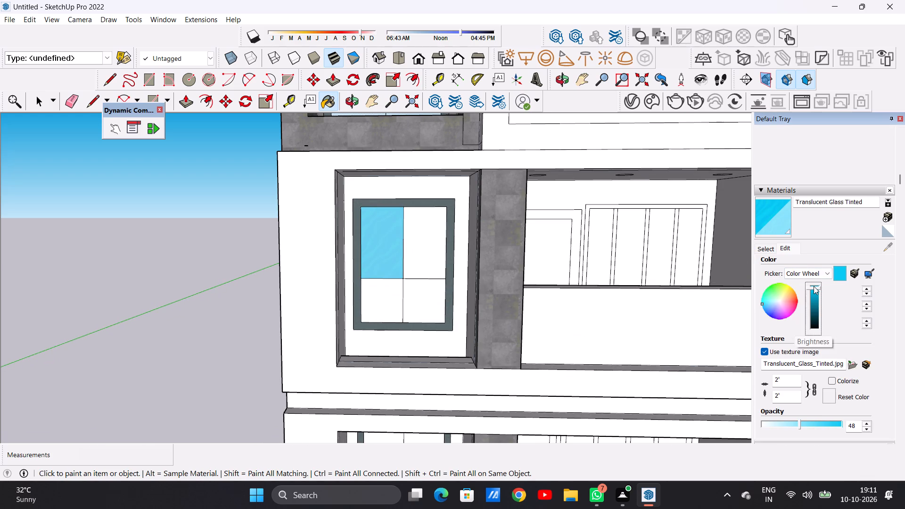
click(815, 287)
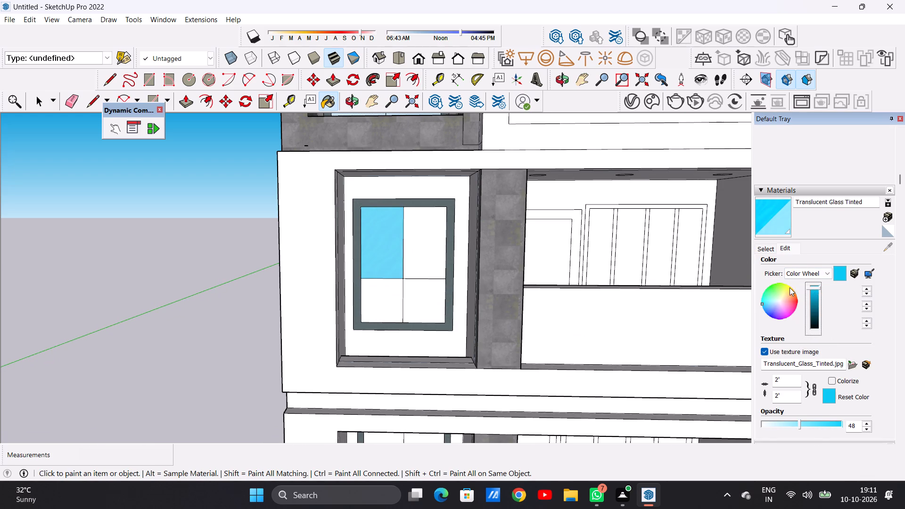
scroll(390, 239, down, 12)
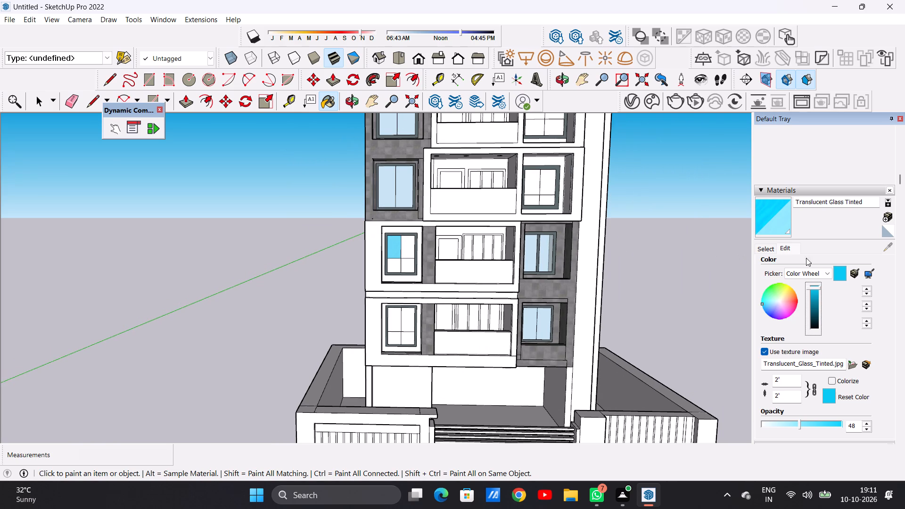
Paint the four panes of the left-bay second-floor window with Translucent Glass Blue, raising the material's brightness to the maximum.
click(765, 250)
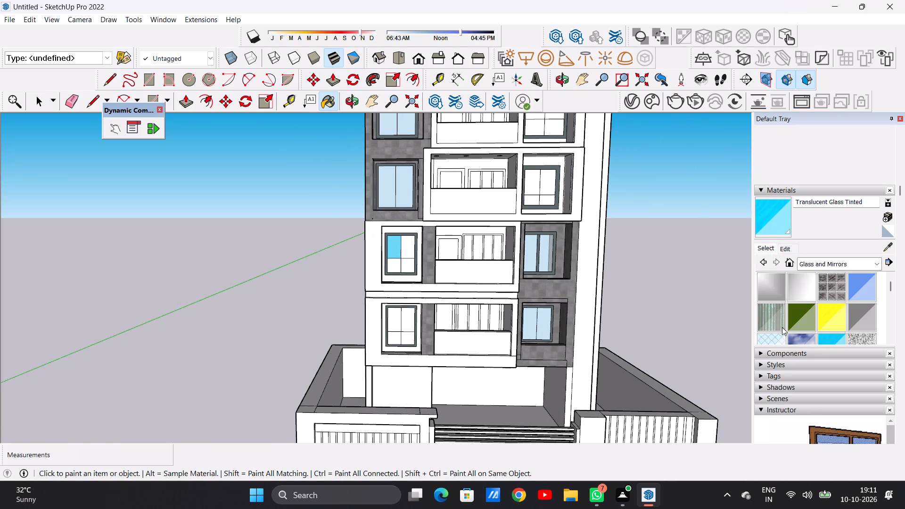
click(856, 283)
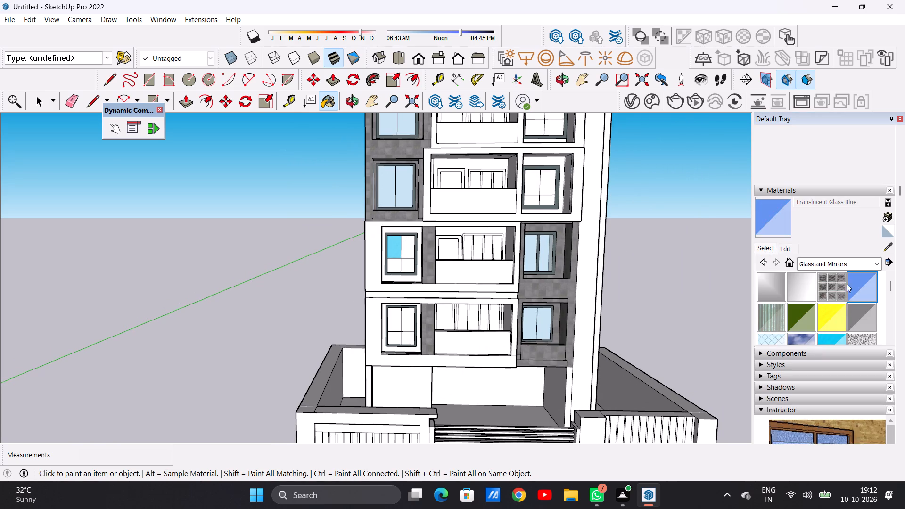
click(785, 248)
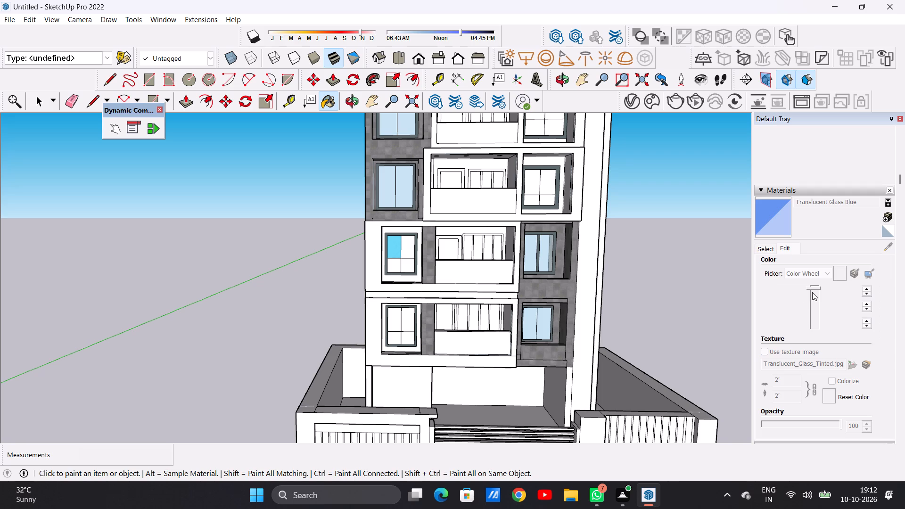
scroll(393, 254, up, 6)
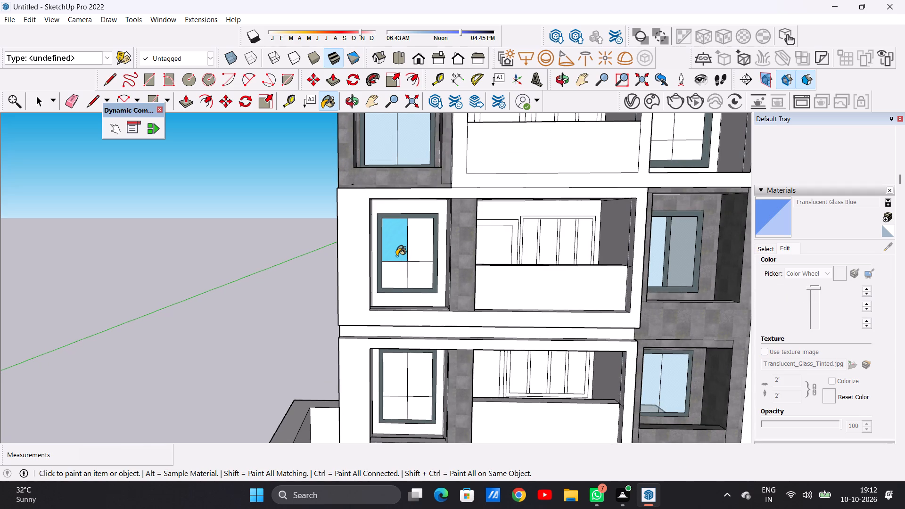
click(396, 256)
scroll(407, 265, down, 7)
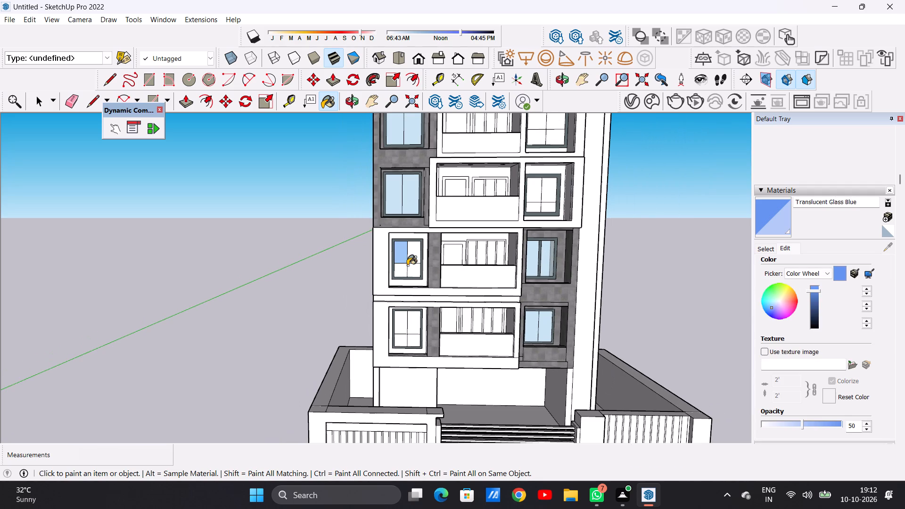
scroll(407, 265, down, 3)
scroll(407, 265, up, 5)
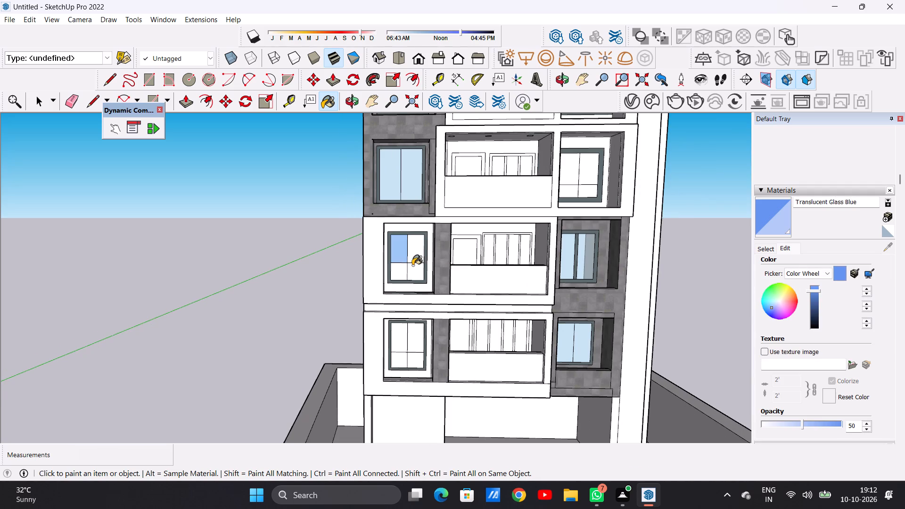
click(814, 286)
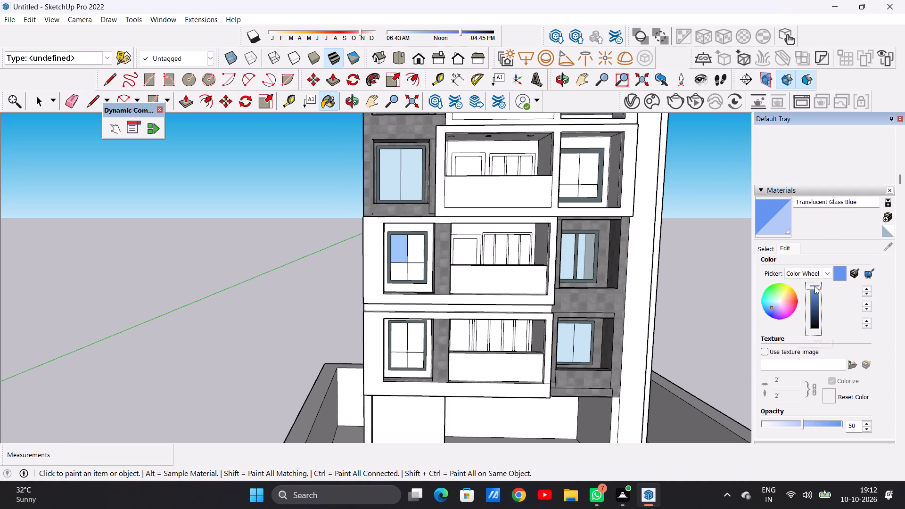
scroll(425, 264, up, 2)
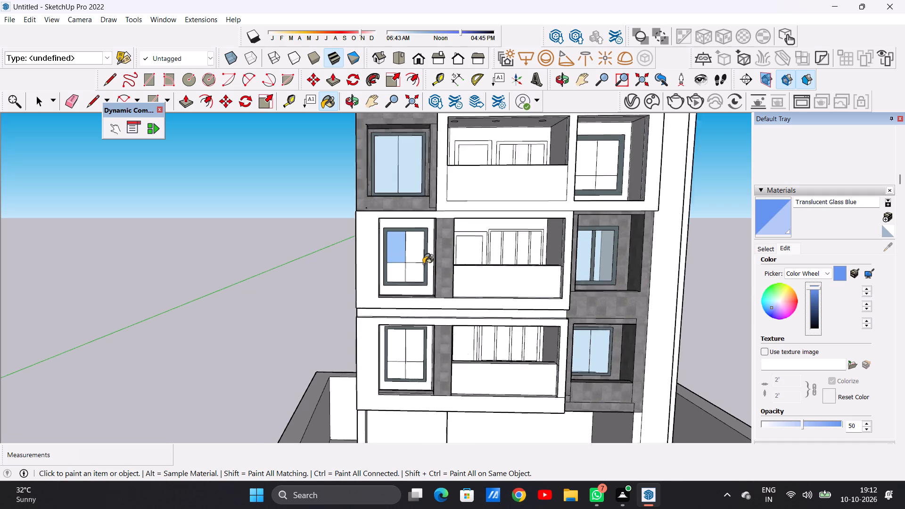
scroll(423, 264, up, 9)
click(400, 243)
click(407, 301)
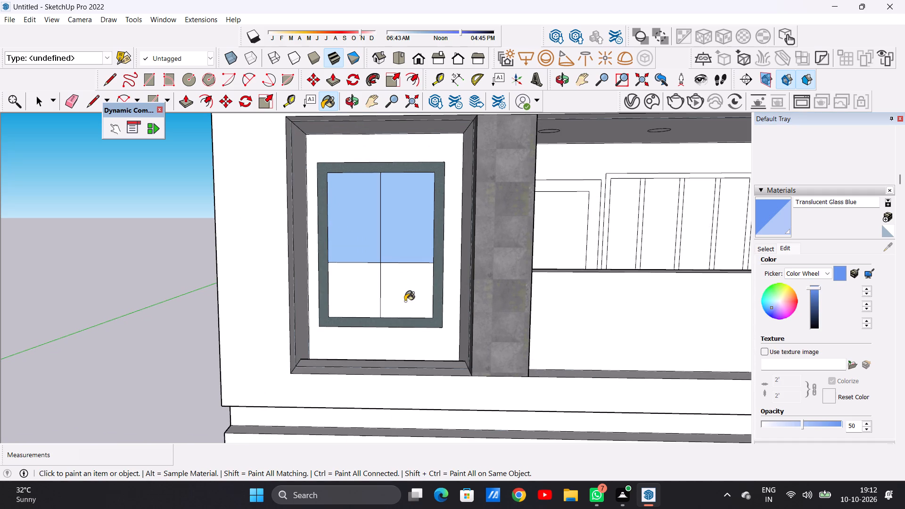
click(365, 302)
Paint the four panes of the left-bay first-floor window with Translucent Glass Blue.
scroll(380, 301, down, 18)
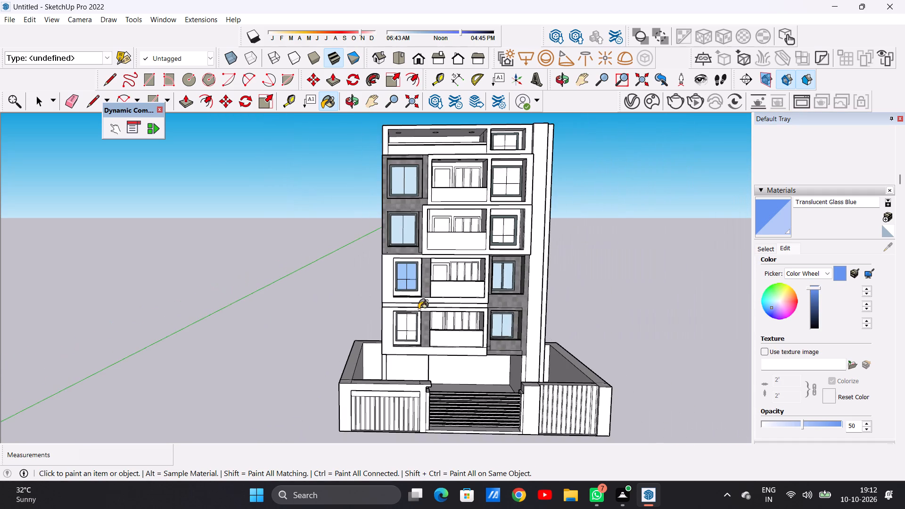
scroll(403, 345, up, 13)
click(418, 305)
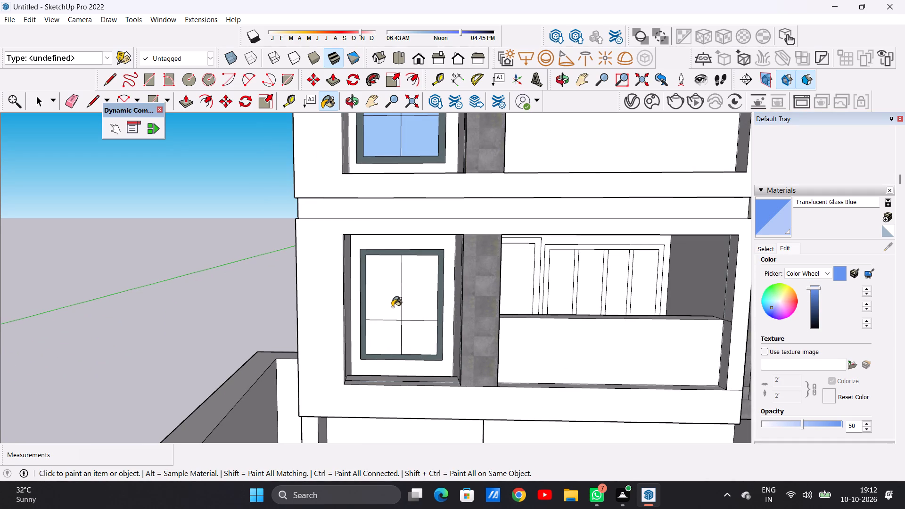
click(388, 308)
click(383, 341)
click(421, 341)
Paint the four panes of the fourth-floor window in the building's right bay with Translucent Glass Blue.
scroll(409, 357, down, 4)
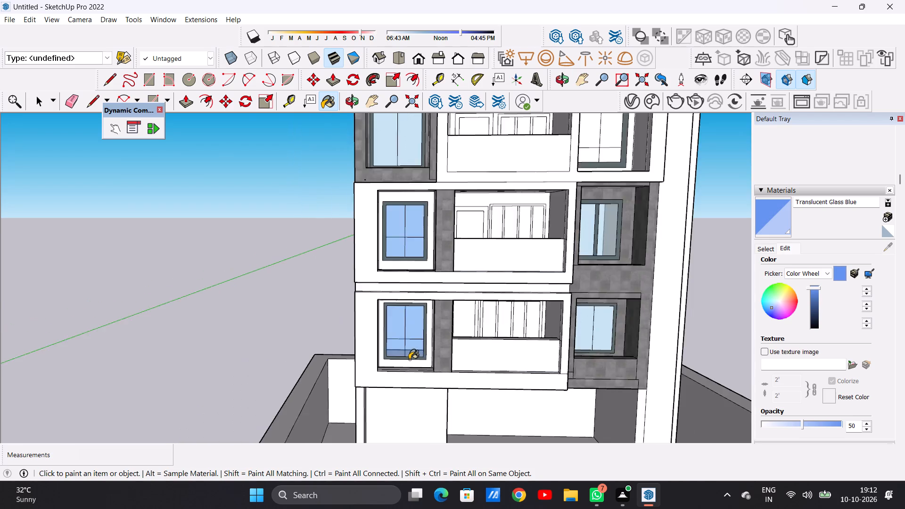
scroll(409, 360, down, 11)
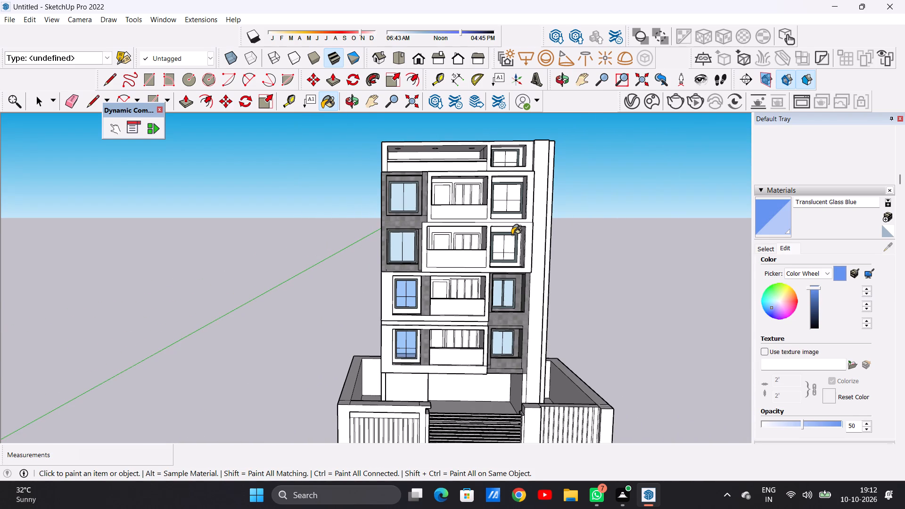
scroll(512, 235, up, 4)
scroll(483, 206, up, 10)
click(483, 193)
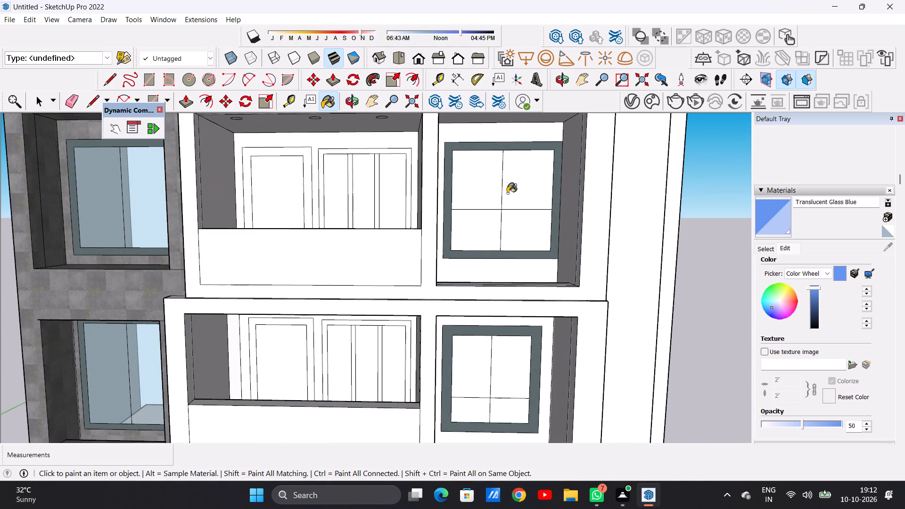
click(507, 193)
click(512, 234)
click(484, 240)
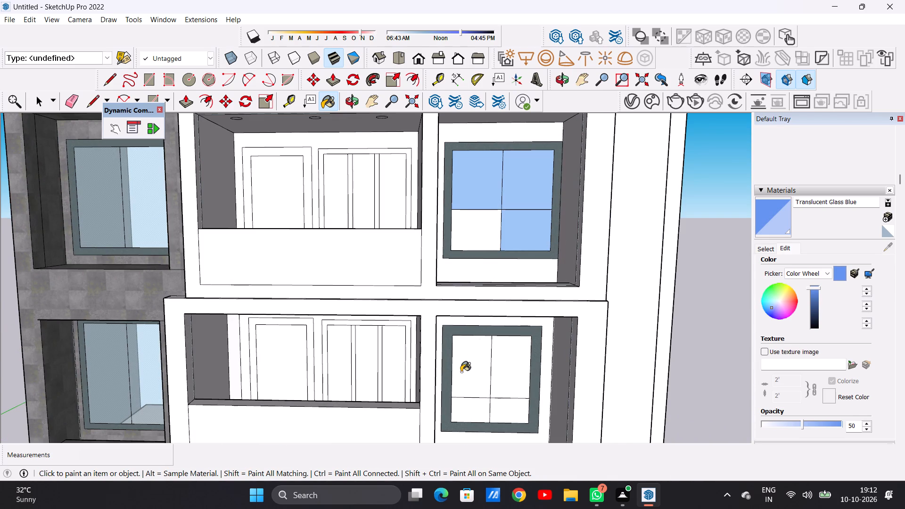
Paint the four panes of the third-floor window in the building's right bay with Translucent Glass Blue.
click(459, 375)
click(518, 378)
click(498, 407)
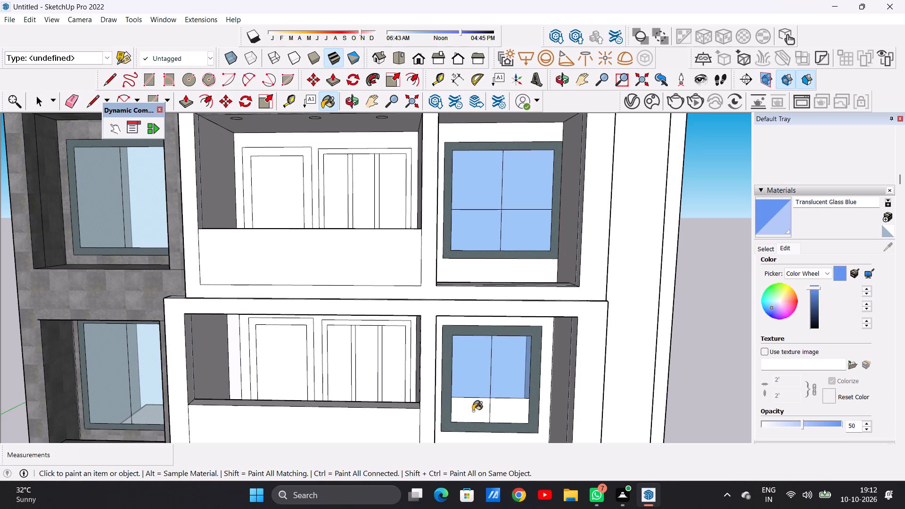
click(473, 411)
key(space)
Paint the four panes of the top-floor window with Translucent Glass Safety.
scroll(518, 342, down, 6)
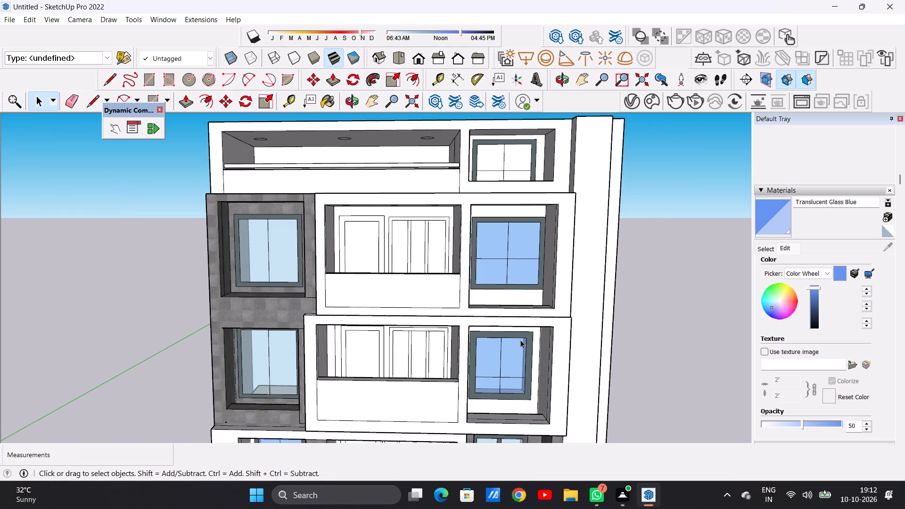
scroll(546, 345, down, 6)
scroll(542, 299, down, 7)
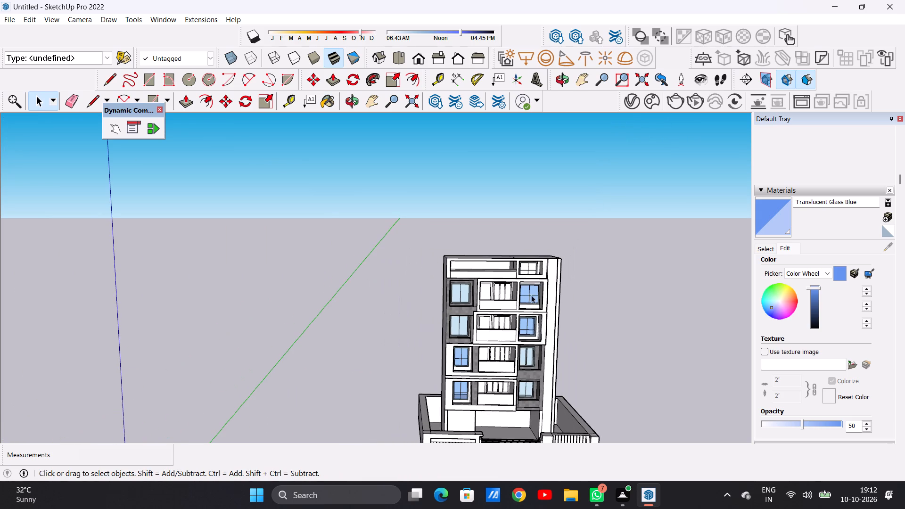
scroll(531, 295, down, 1)
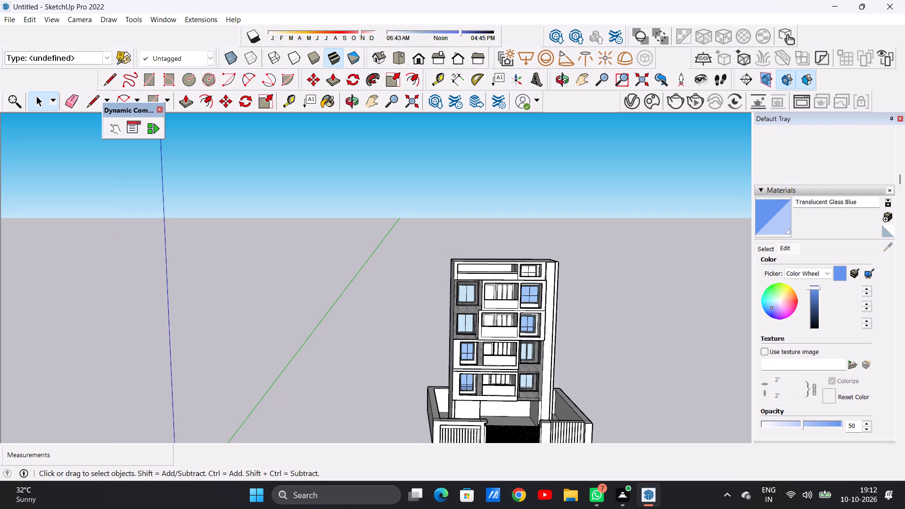
scroll(555, 317, up, 5)
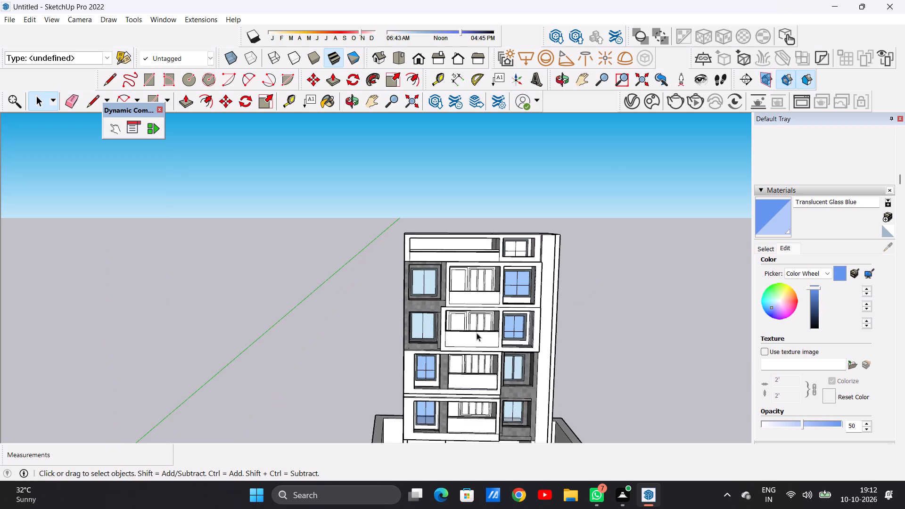
middle_drag(470, 333, 435, 329)
scroll(516, 236, up, 8)
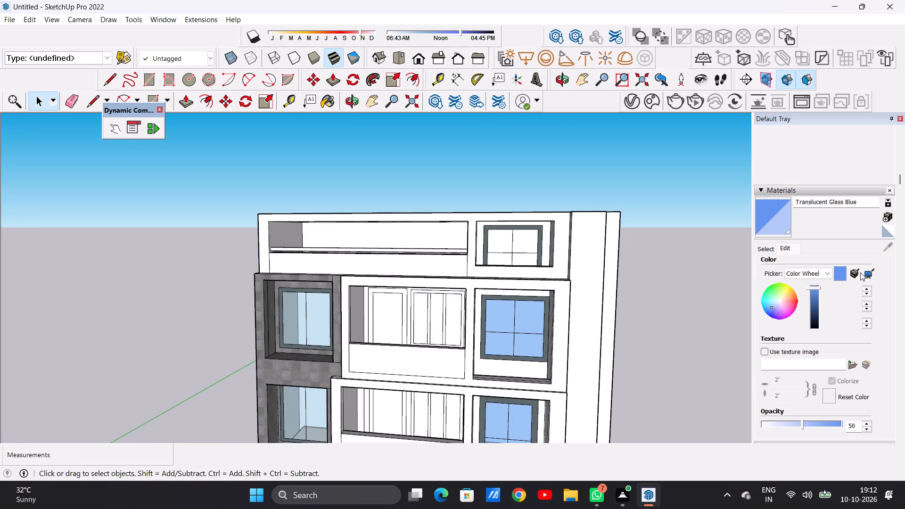
click(765, 250)
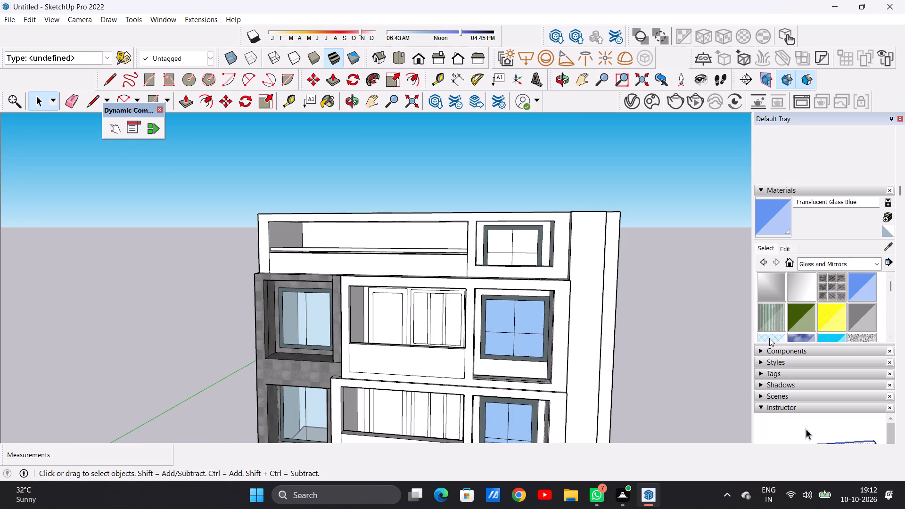
click(769, 338)
click(520, 244)
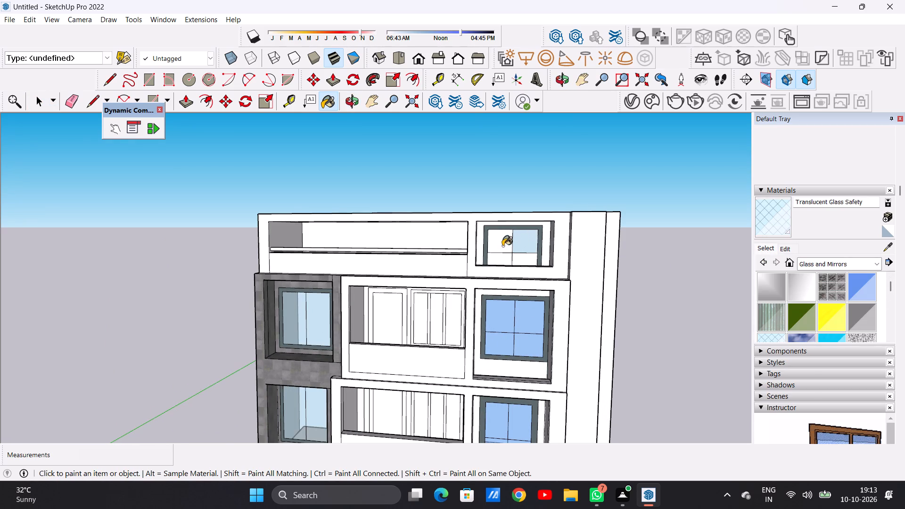
click(501, 246)
click(501, 257)
click(518, 260)
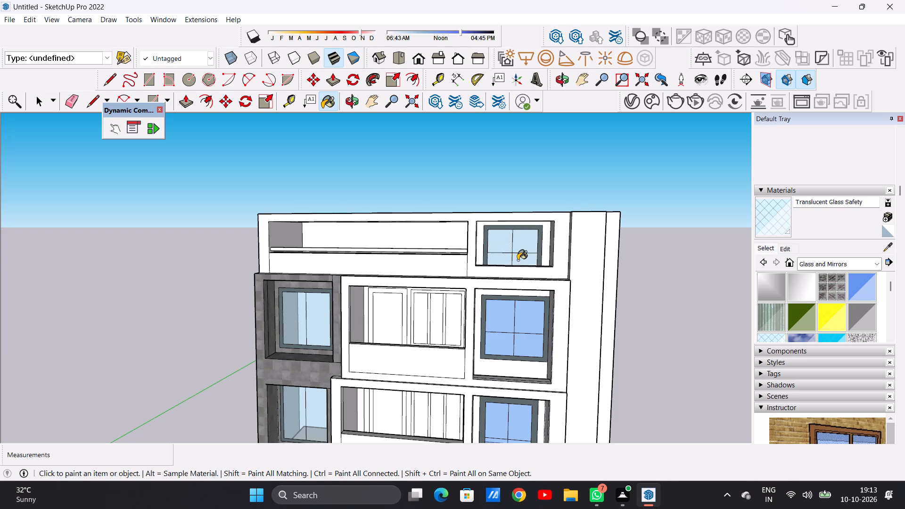
key(space)
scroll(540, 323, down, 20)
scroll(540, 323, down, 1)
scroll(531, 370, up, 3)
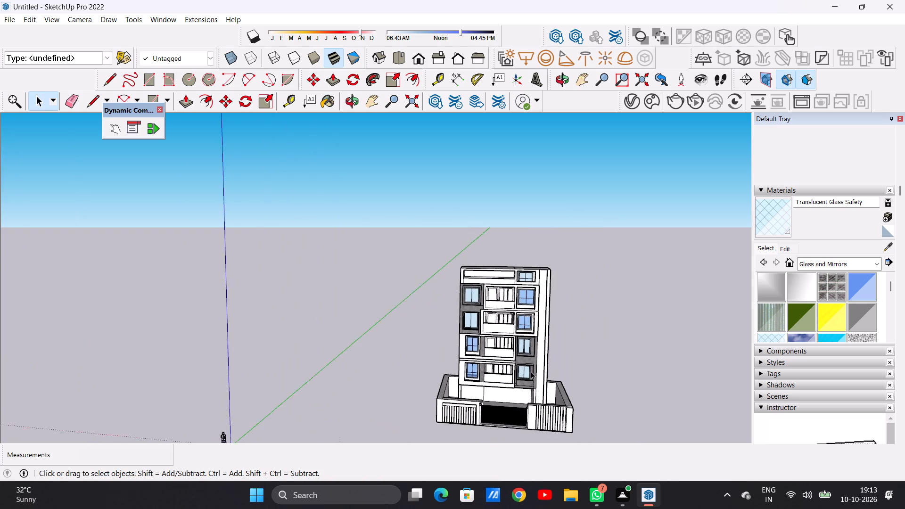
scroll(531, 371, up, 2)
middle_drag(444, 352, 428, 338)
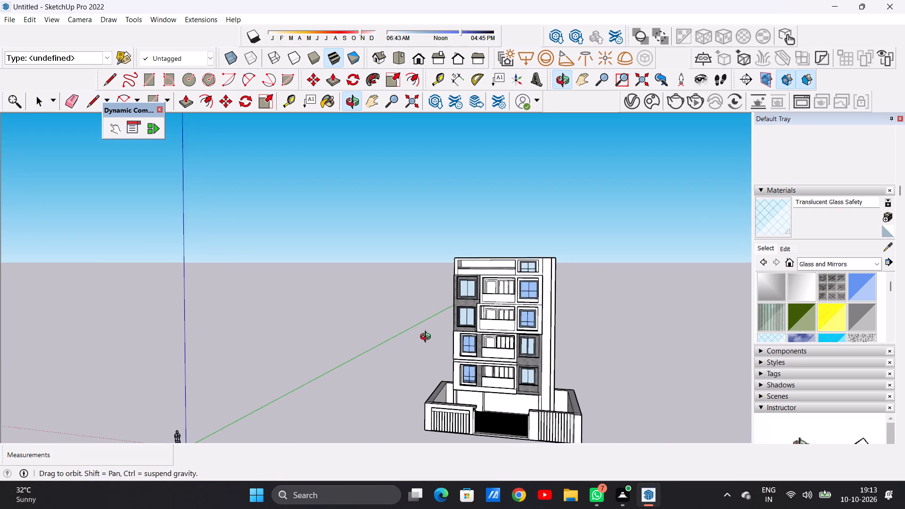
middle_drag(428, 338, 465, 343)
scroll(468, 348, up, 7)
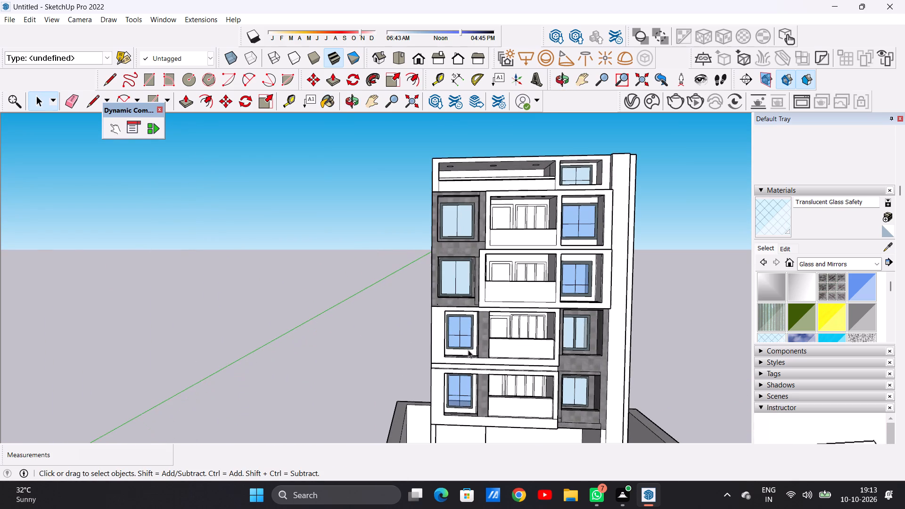
Examine the front facade and the door, window and recess surfaces of the first-floor balcony.
scroll(481, 357, down, 5)
scroll(500, 330, up, 7)
scroll(501, 359, down, 1)
scroll(501, 359, up, 5)
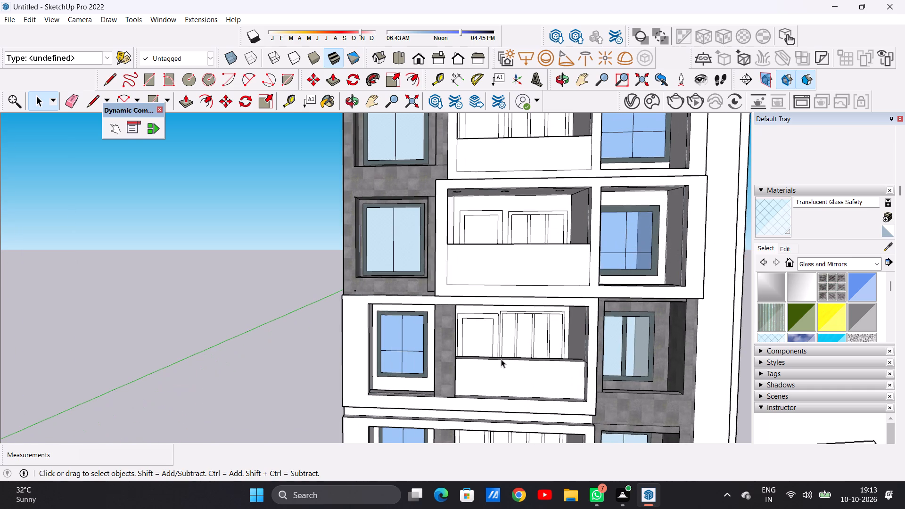
scroll(484, 342, down, 10)
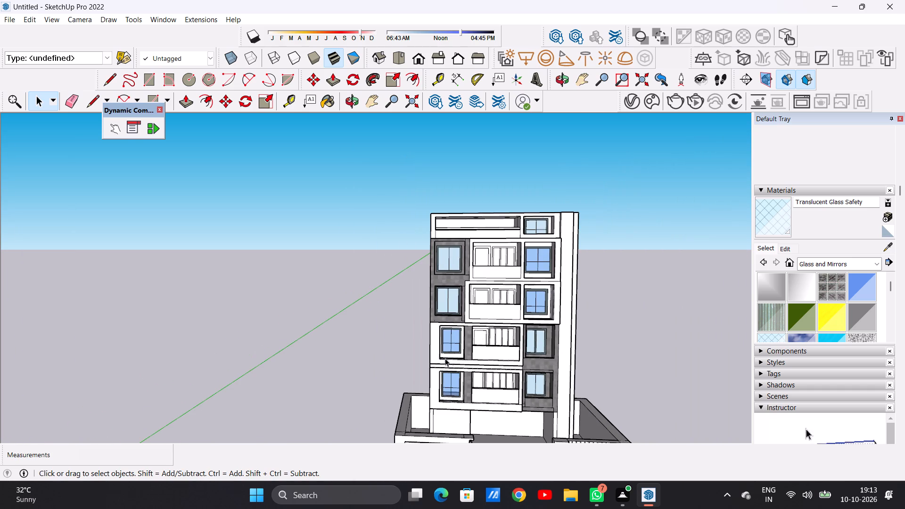
scroll(448, 360, up, 10)
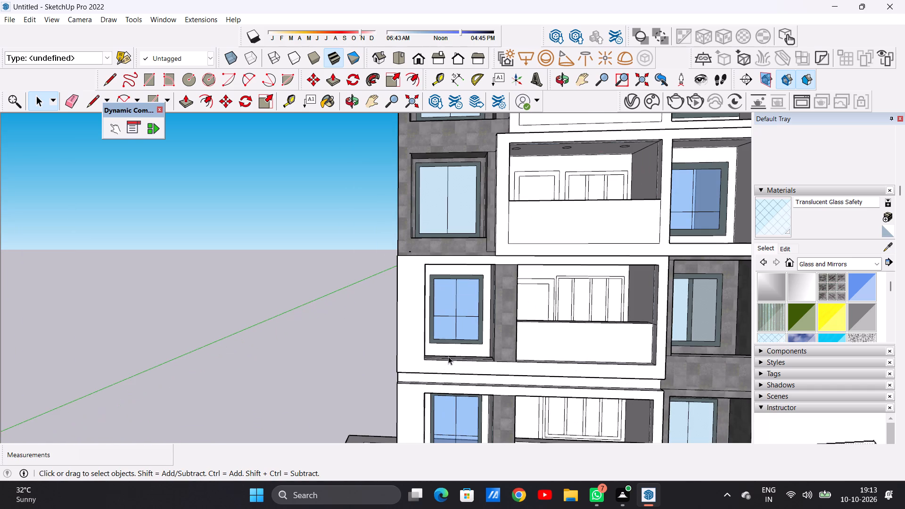
scroll(450, 349, down, 8)
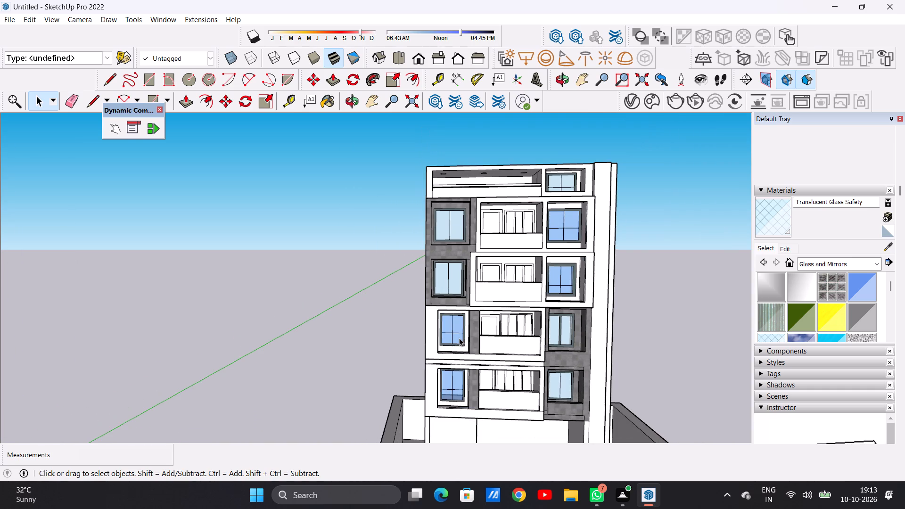
scroll(518, 351, down, 6)
scroll(516, 386, up, 2)
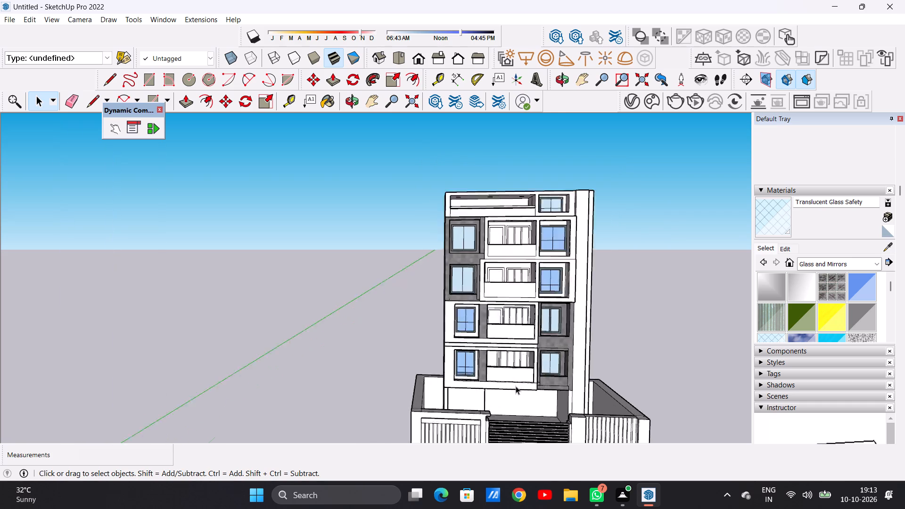
scroll(516, 386, up, 12)
scroll(509, 344, up, 9)
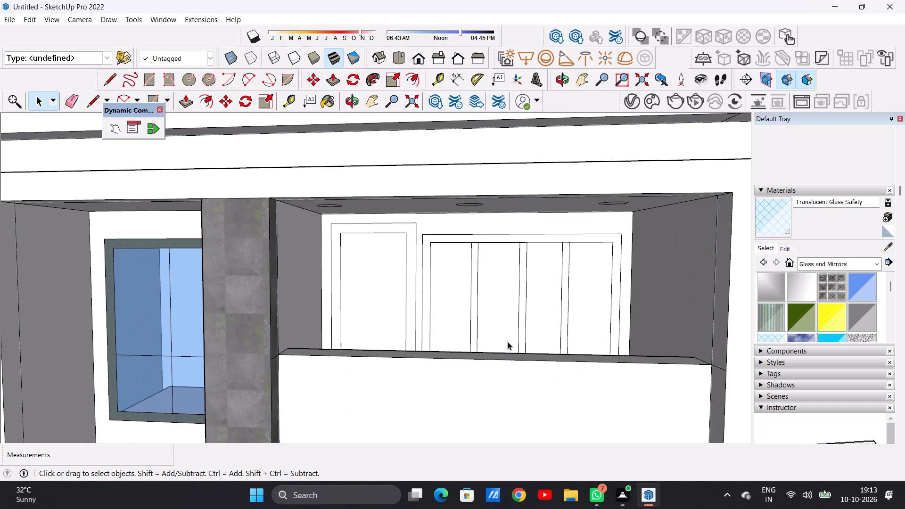
scroll(508, 342, up, 2)
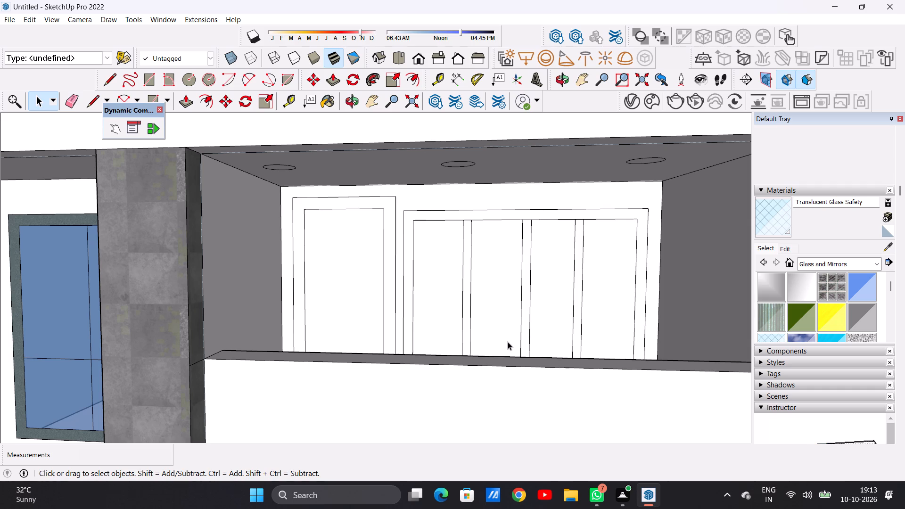
scroll(513, 328, down, 9)
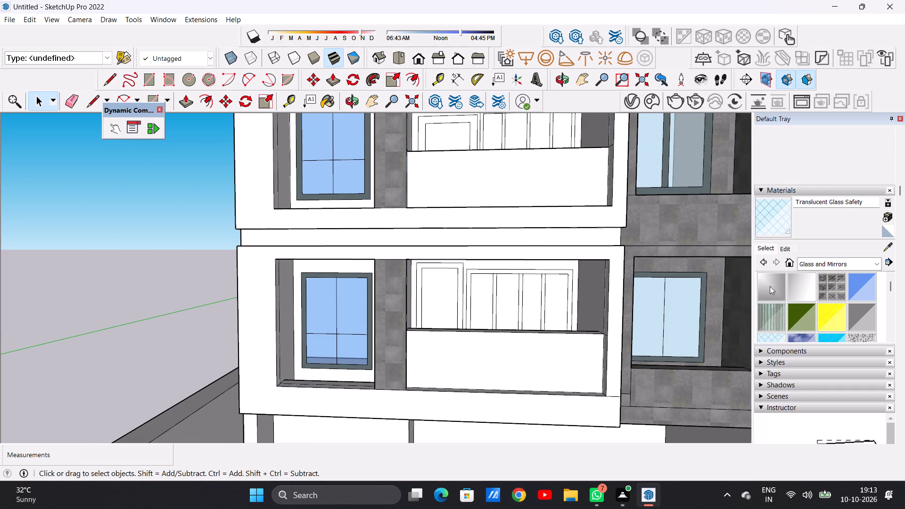
Paint the left side walls of the first-floor and second-floor balcony recesses with Formica Speckled Grey.
click(874, 262)
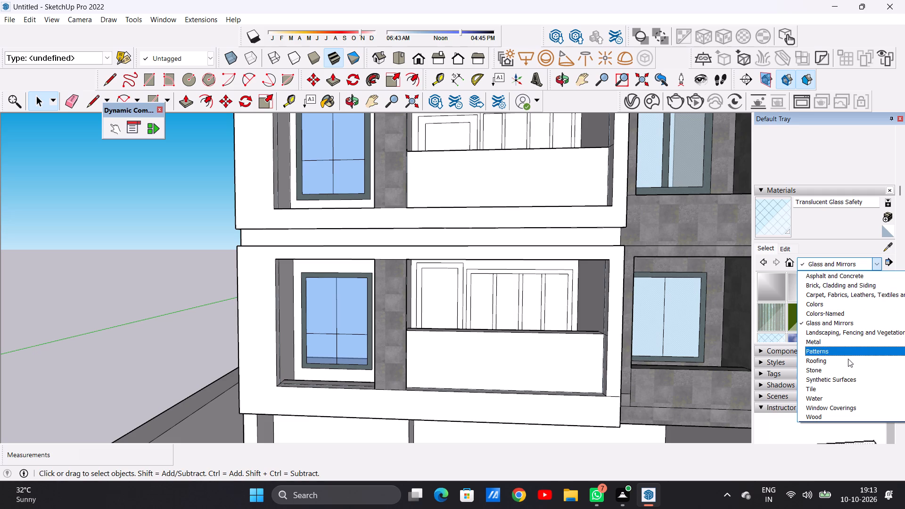
click(842, 377)
click(806, 309)
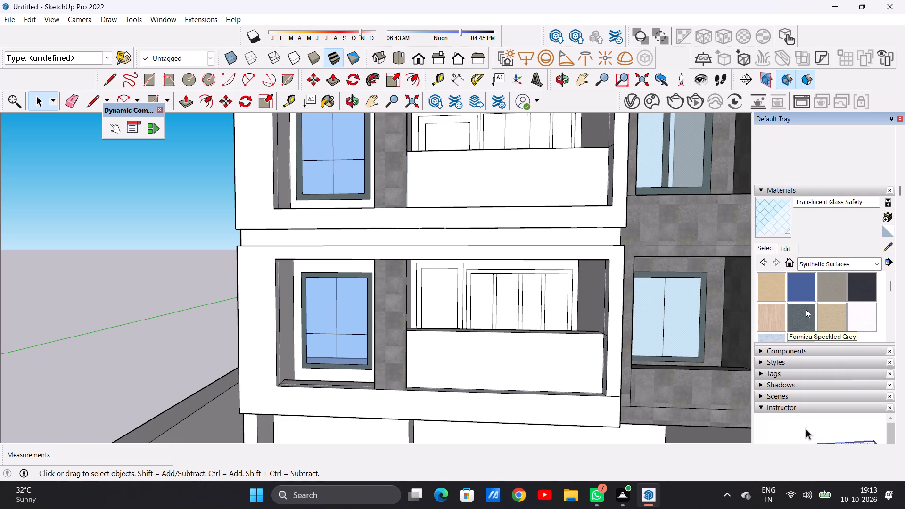
middle_drag(559, 304, 378, 322)
scroll(378, 308, up, 5)
click(378, 308)
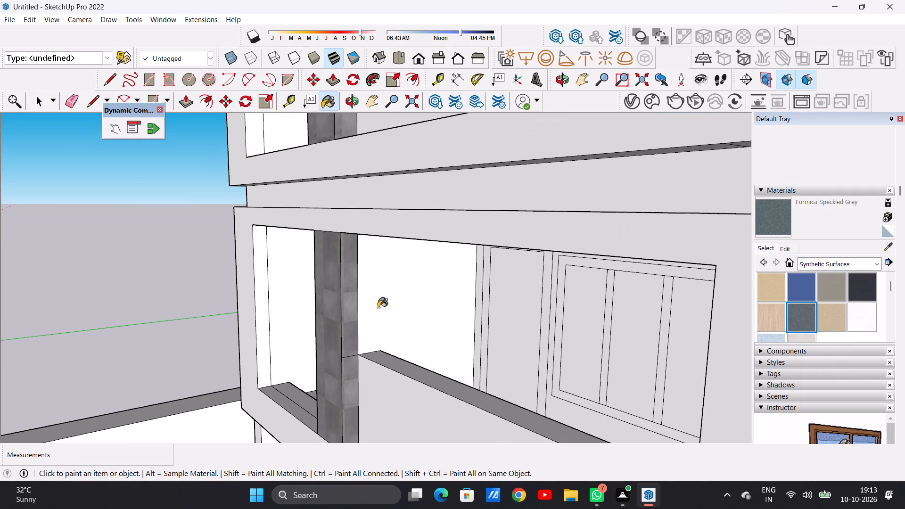
scroll(440, 339, down, 17)
scroll(449, 249, up, 3)
scroll(449, 249, down, 1)
scroll(449, 249, up, 9)
click(449, 239)
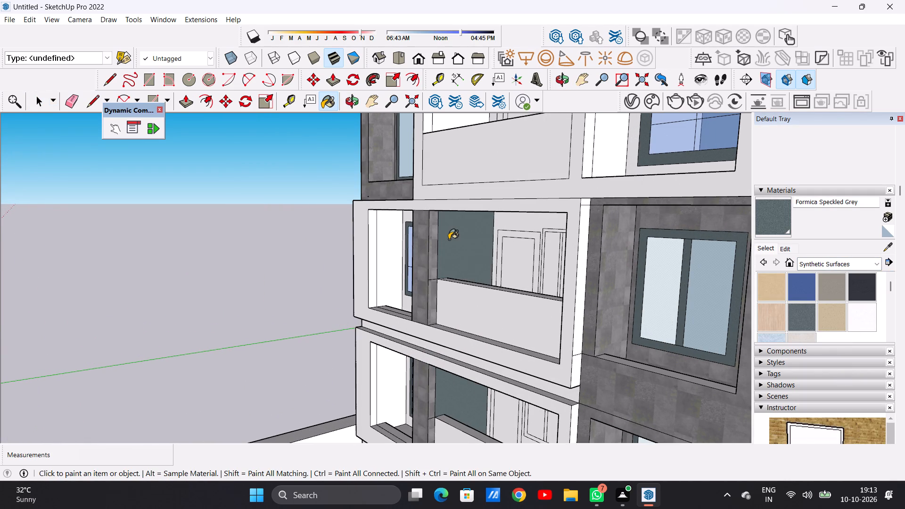
key(space)
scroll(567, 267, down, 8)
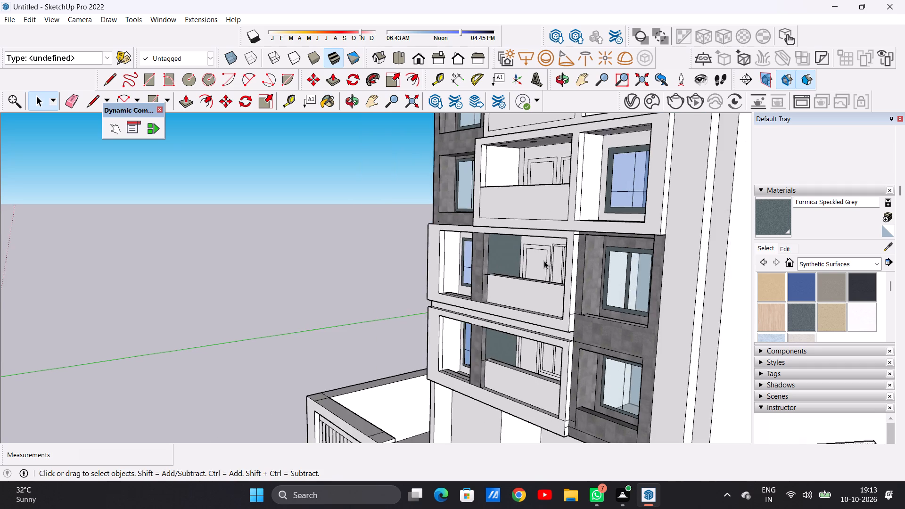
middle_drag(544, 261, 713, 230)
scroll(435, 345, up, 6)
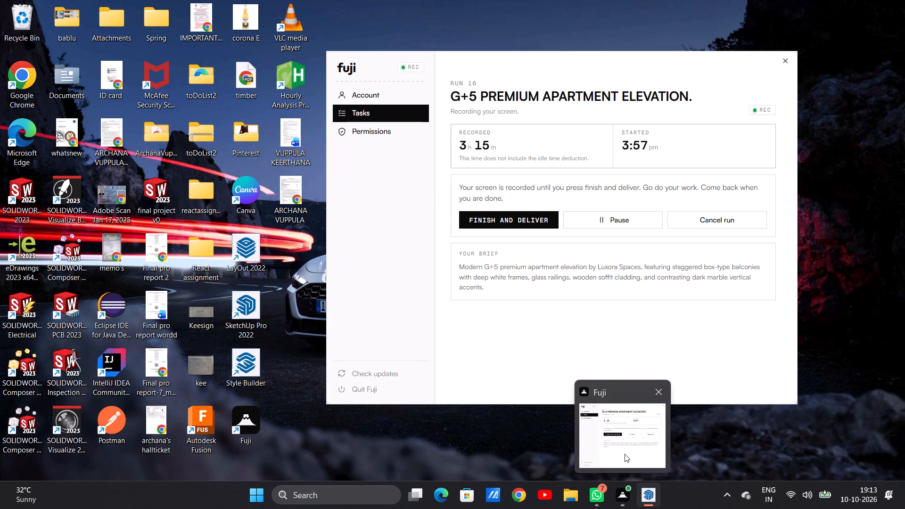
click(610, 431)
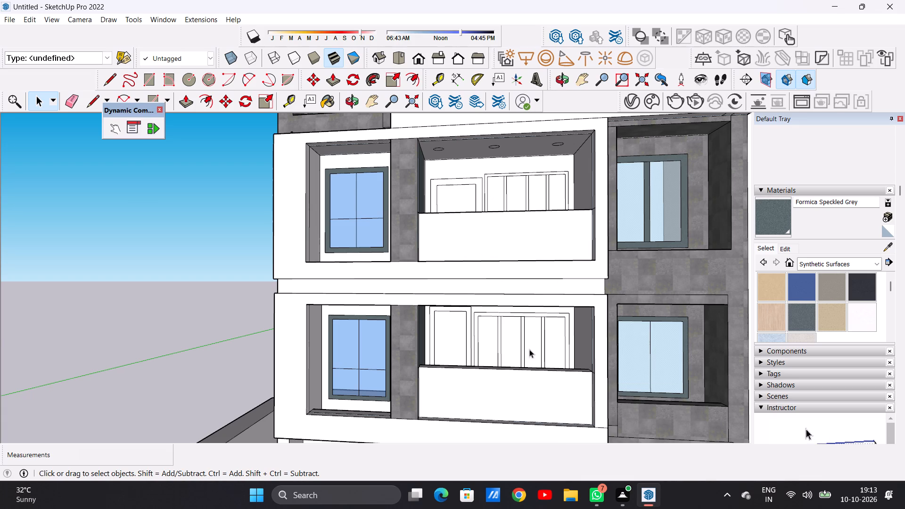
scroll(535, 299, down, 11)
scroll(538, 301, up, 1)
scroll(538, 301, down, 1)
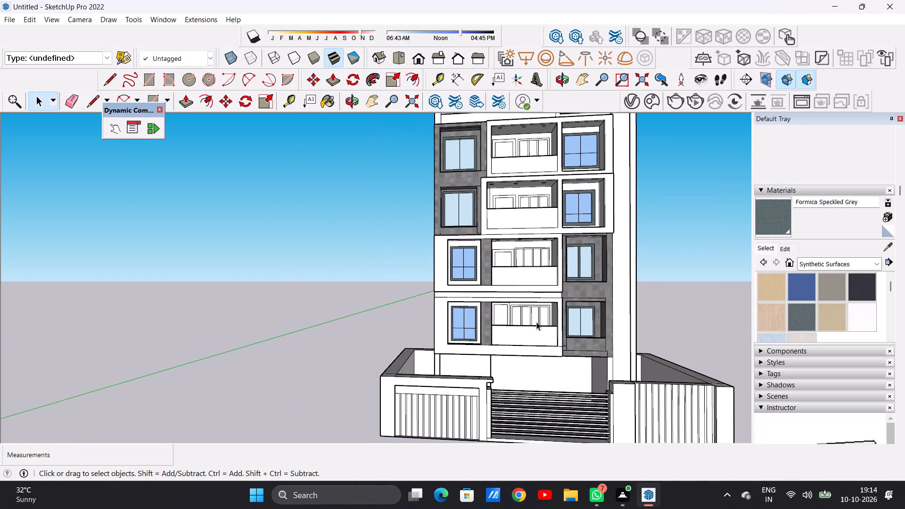
Paint the inner panel of the first-floor balcony door with Wood Bamboo.
middle_drag(529, 320, 439, 360)
middle_drag(464, 347, 482, 307)
scroll(531, 332, up, 2)
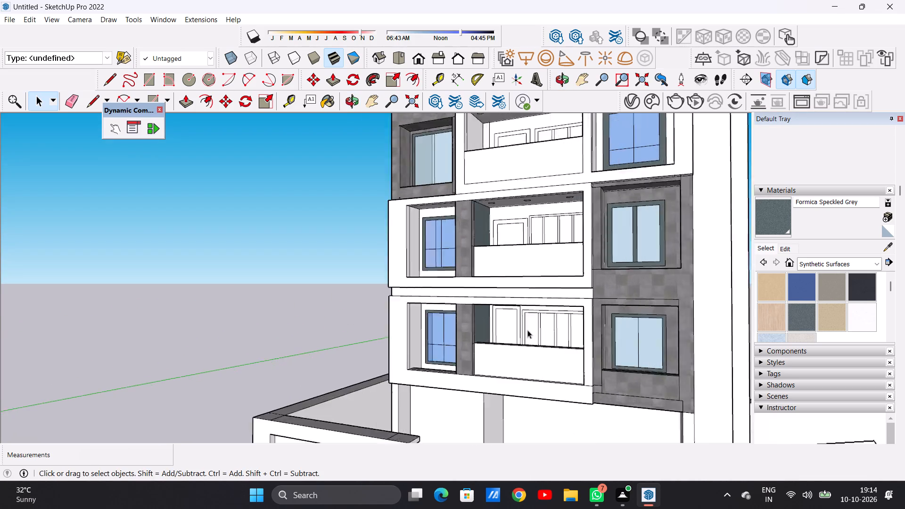
scroll(527, 330, up, 16)
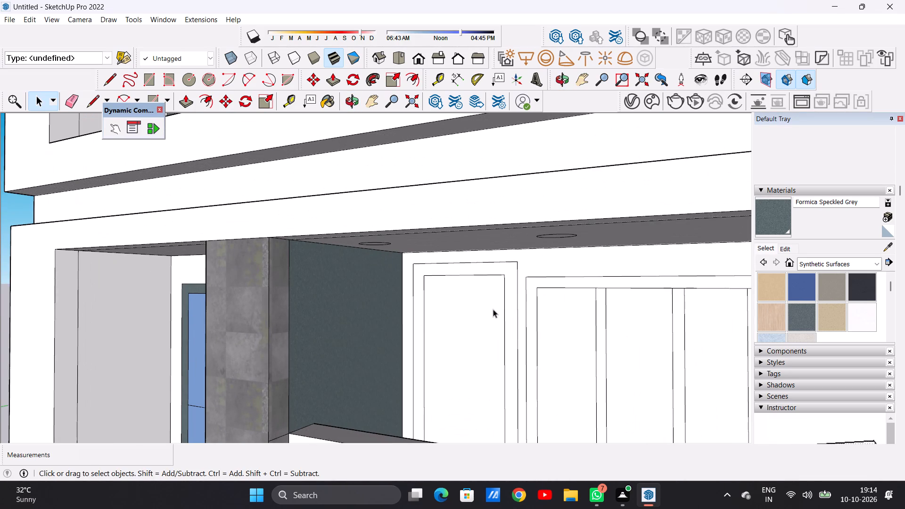
click(876, 265)
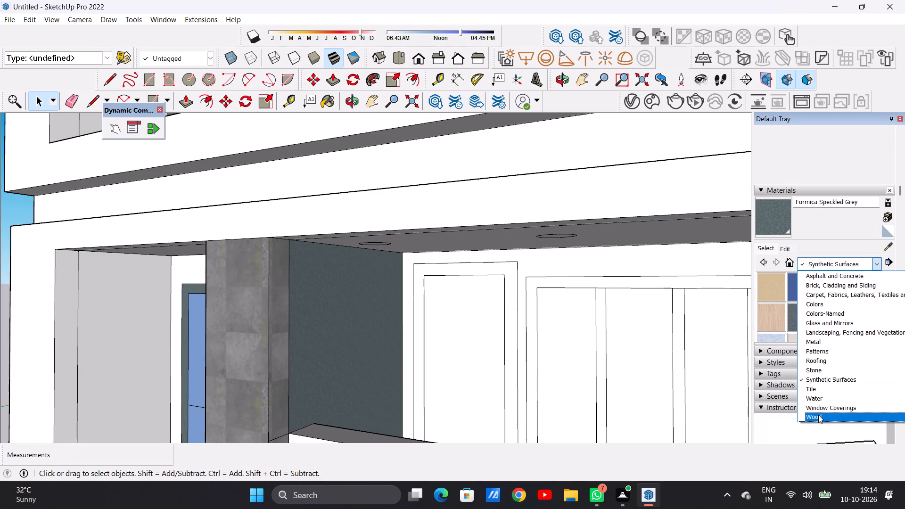
click(818, 415)
click(771, 283)
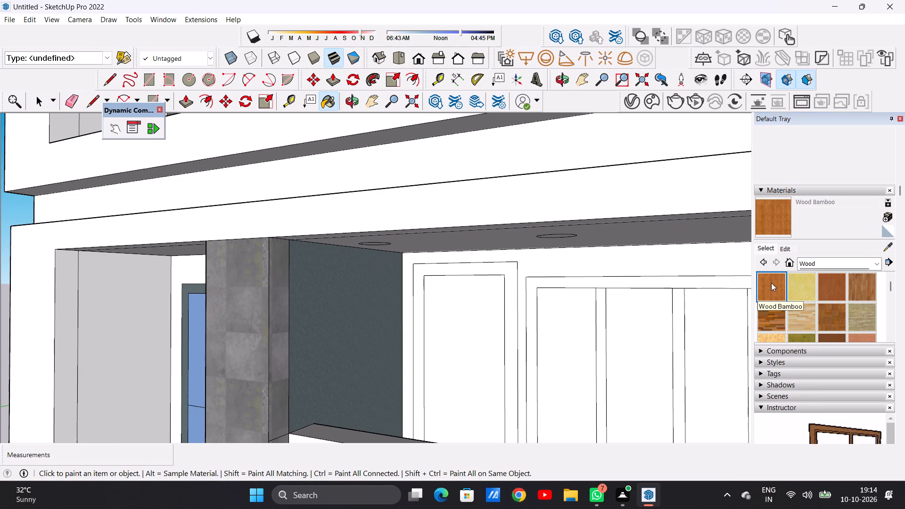
scroll(466, 297, up, 6)
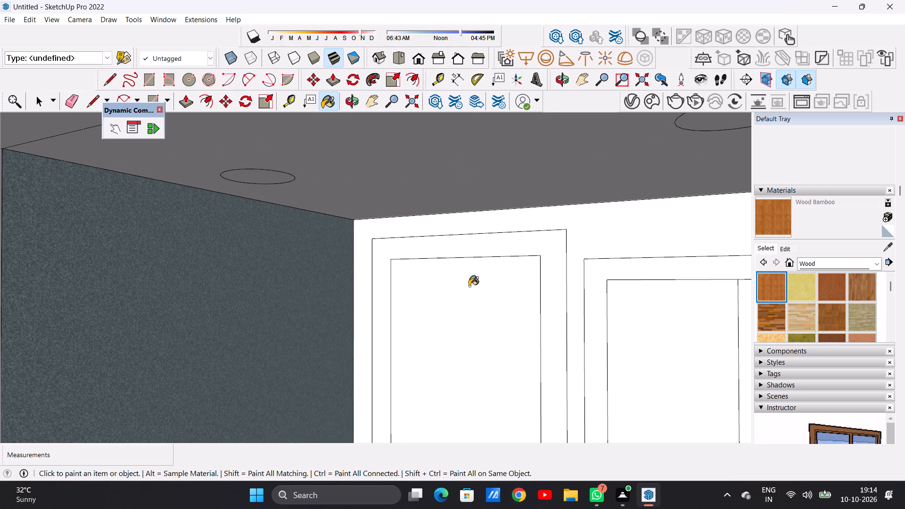
scroll(469, 286, up, 1)
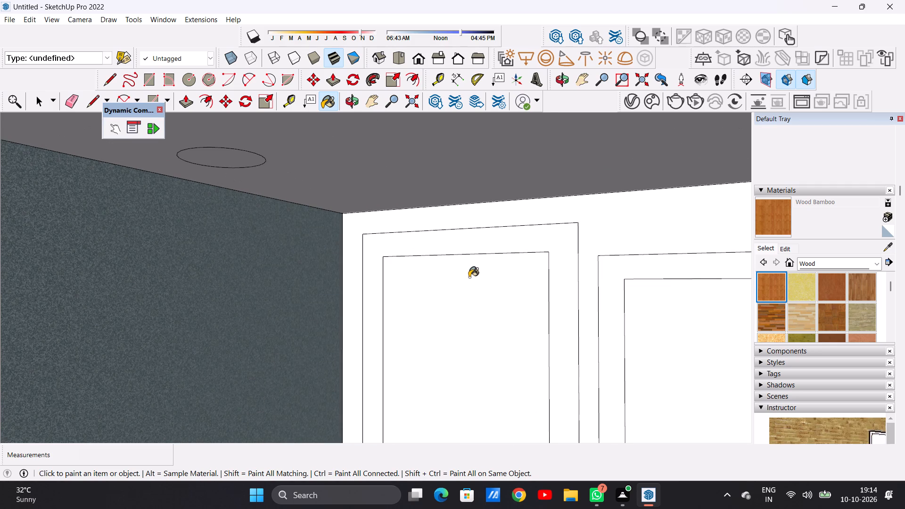
click(493, 289)
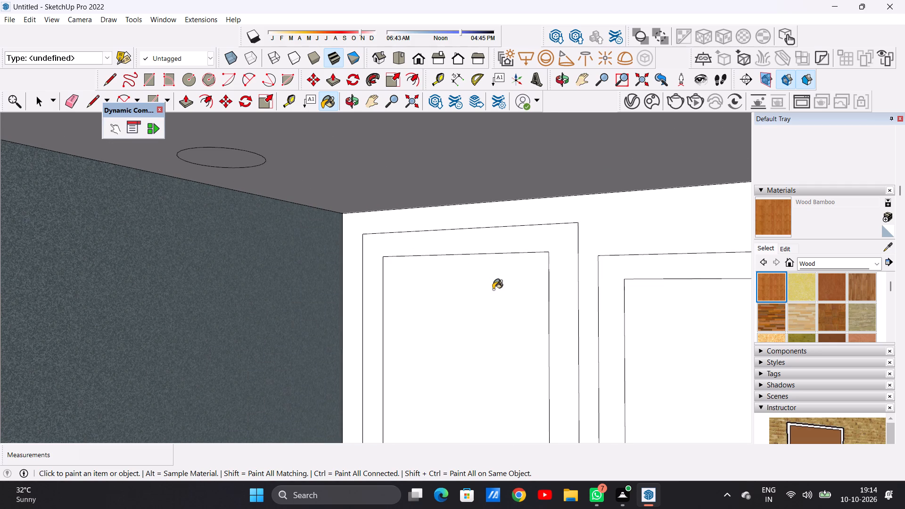
Paint the first-floor balcony's ceiling around the round light fittings with Wood Bamboo.
scroll(488, 312, down, 4)
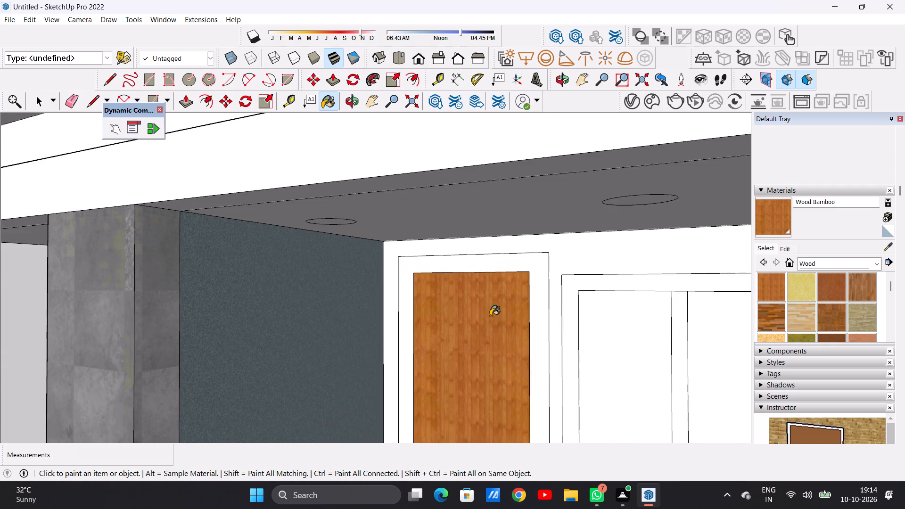
scroll(490, 316, down, 2)
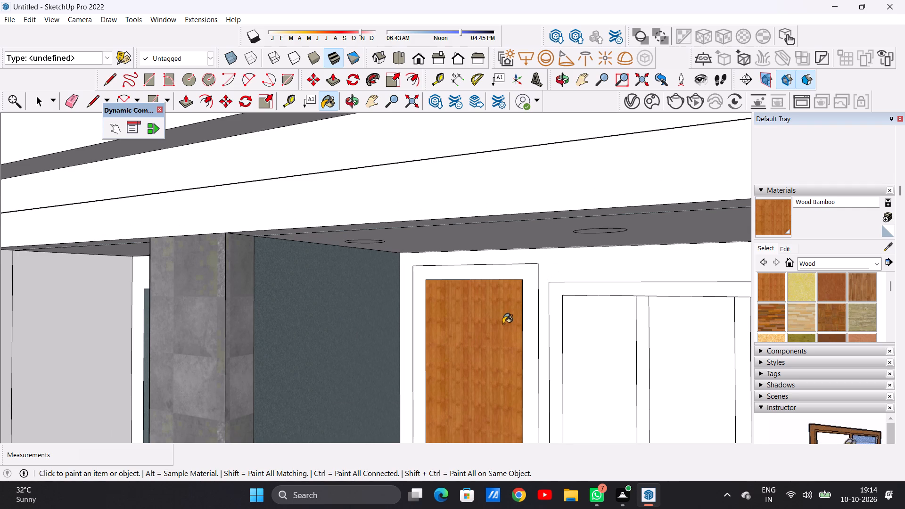
scroll(508, 322, down, 4)
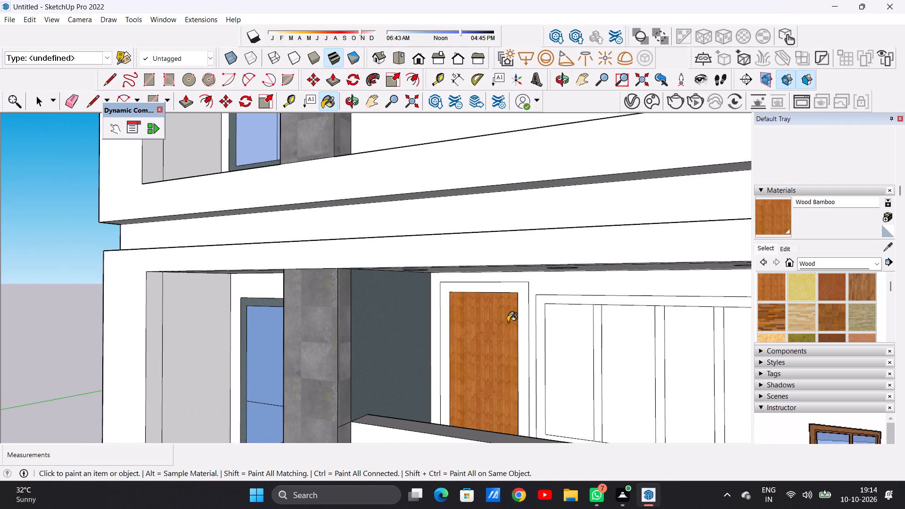
middle_drag(500, 324, 507, 289)
scroll(509, 261, up, 5)
click(506, 259)
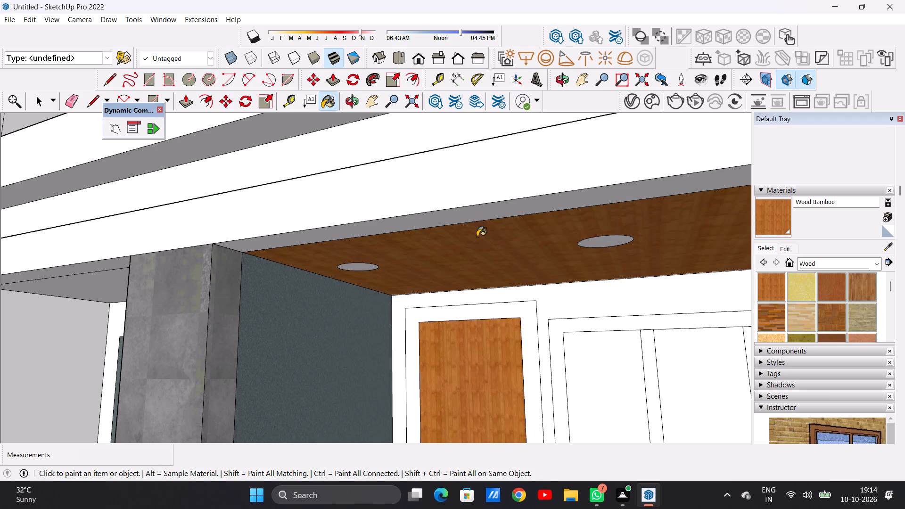
Paint the first-floor balcony's right side wall and the back wall around the door and window with Wood Bamboo.
scroll(485, 353, down, 13)
middle_drag(466, 331, 619, 364)
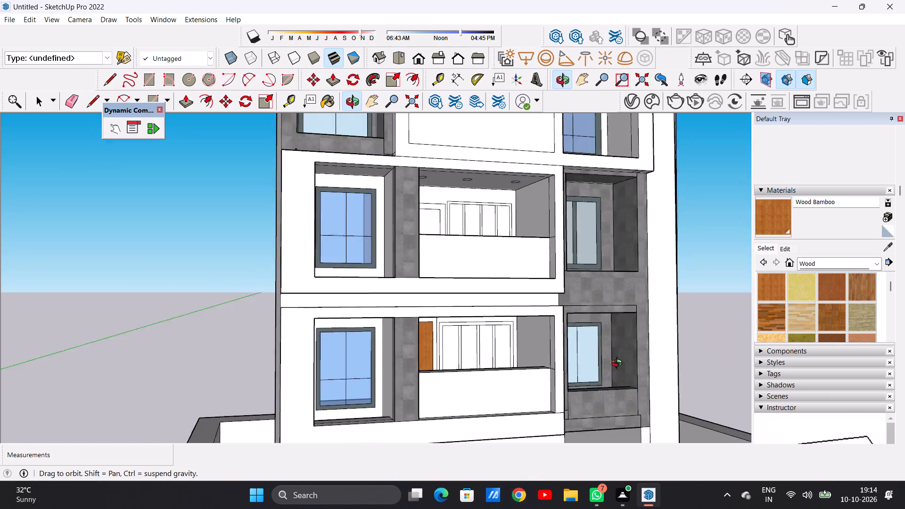
middle_drag(619, 364, 633, 391)
scroll(538, 328, up, 7)
click(527, 325)
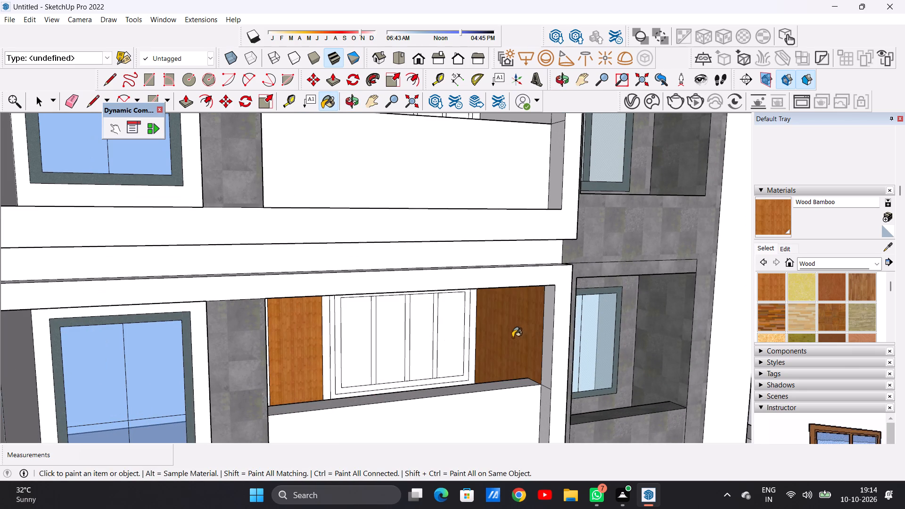
middle_drag(504, 338, 439, 437)
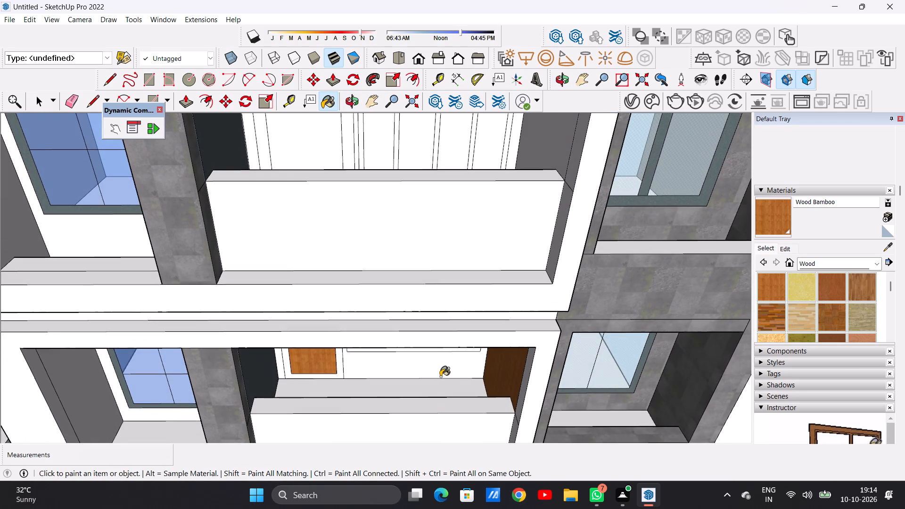
scroll(440, 377, up, 6)
click(438, 370)
Examine the first-floor balcony's finishes and window from several angles, and compare it with the balconies above.
scroll(428, 386, down, 5)
middle_drag(426, 404, 424, 393)
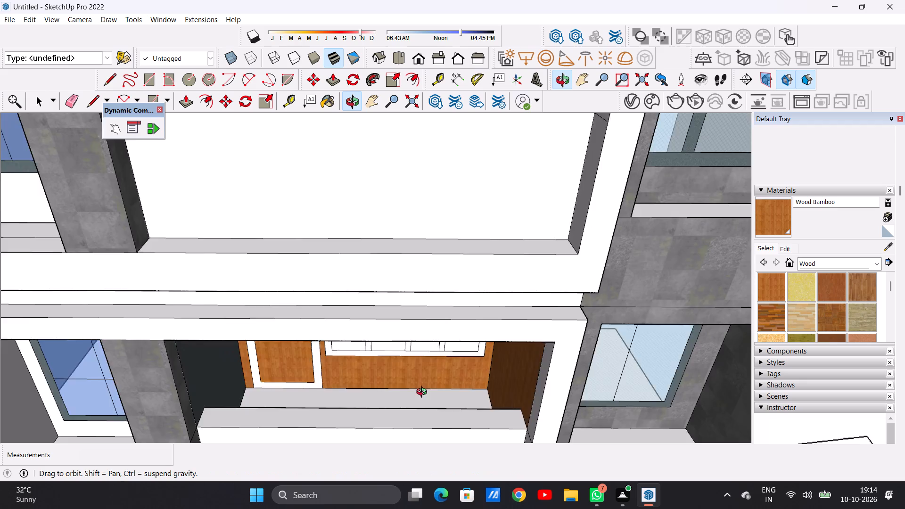
middle_drag(424, 393, 425, 269)
scroll(328, 328, down, 4)
scroll(334, 333, up, 5)
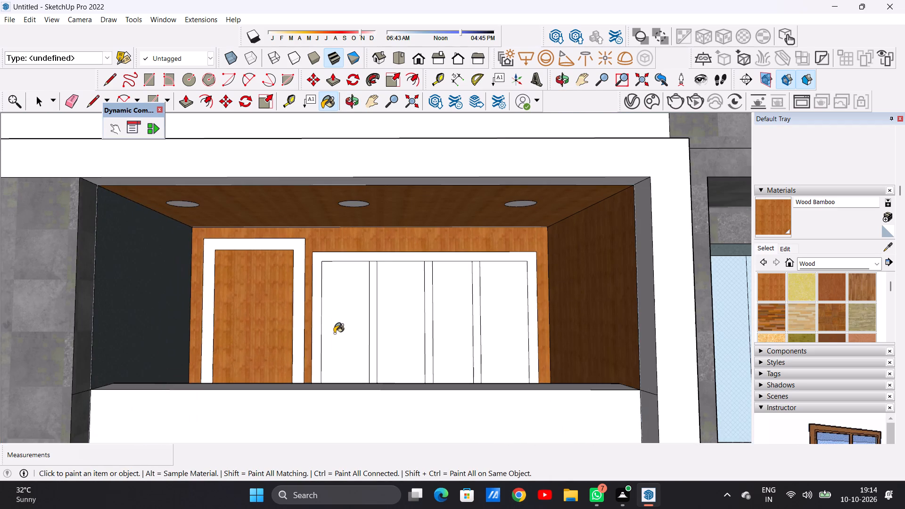
scroll(334, 333, up, 1)
scroll(331, 341, down, 4)
middle_drag(332, 351, 208, 435)
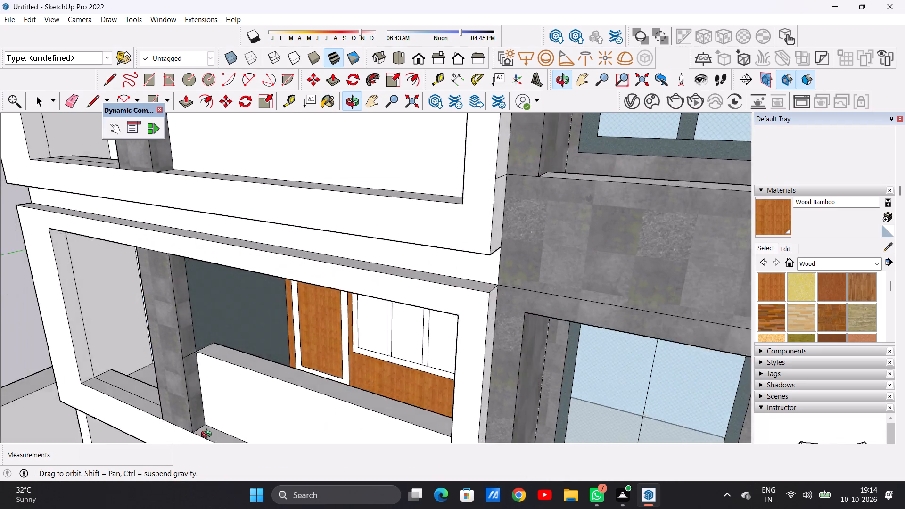
middle_drag(208, 435, 333, 393)
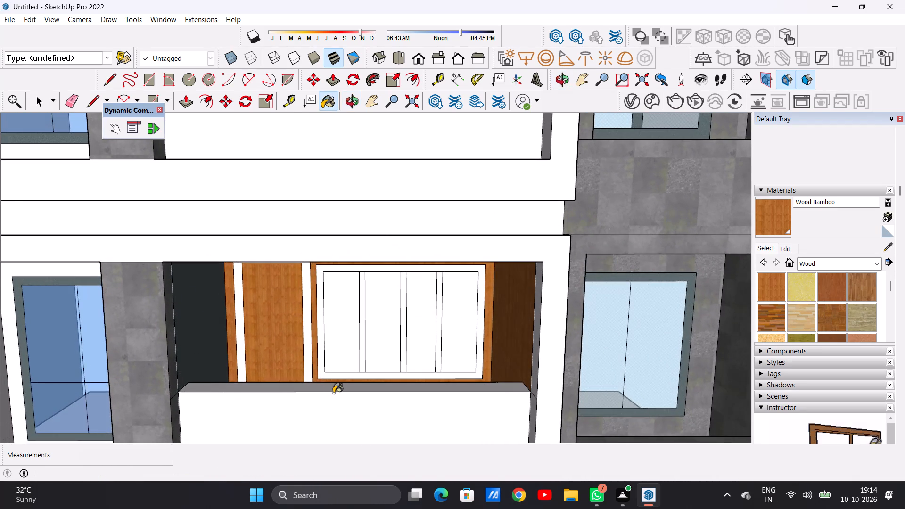
scroll(333, 394, down, 16)
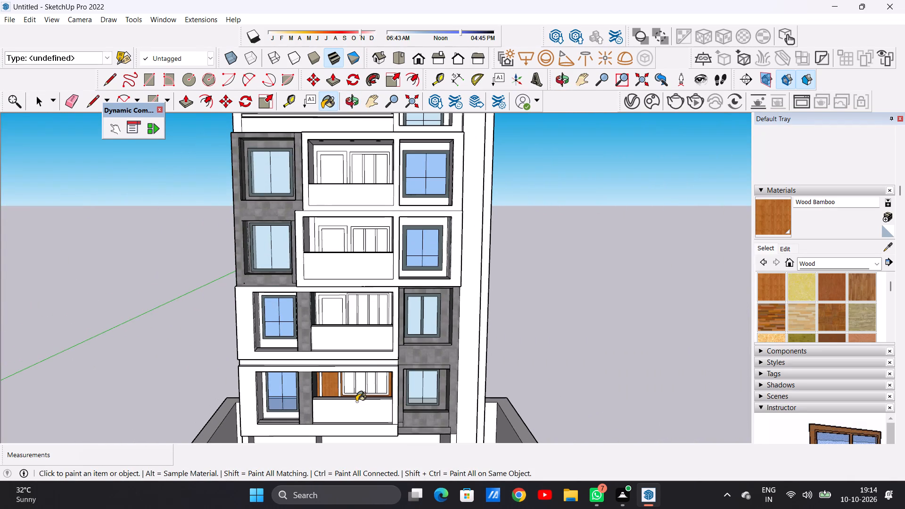
Paint the second-floor balcony's back wall around the door and window with Wood Bamboo.
scroll(363, 289, up, 7)
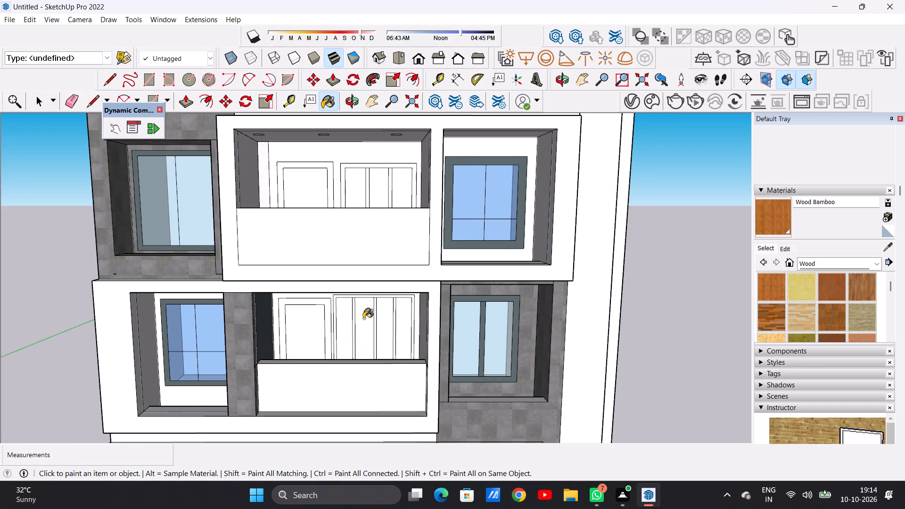
scroll(344, 338, up, 6)
scroll(343, 338, down, 1)
scroll(271, 308, up, 6)
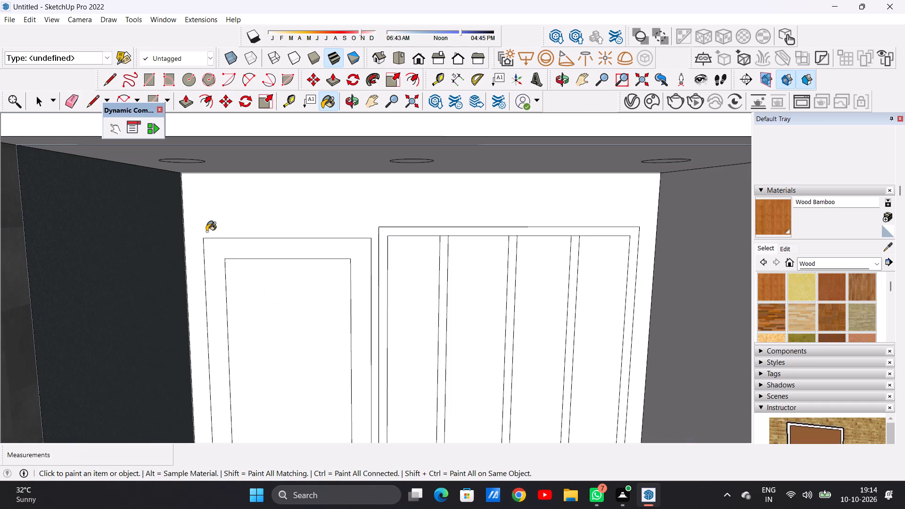
click(207, 213)
scroll(295, 271, down, 4)
scroll(326, 294, down, 2)
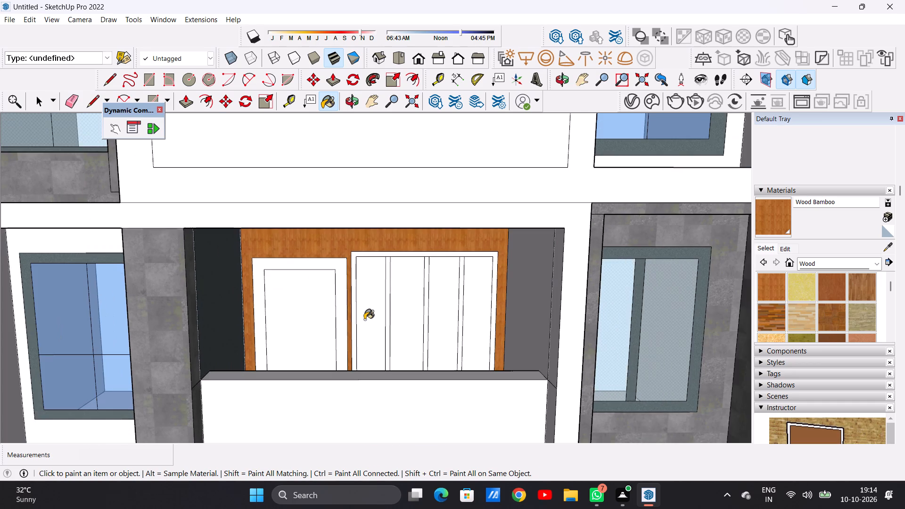
Paint the second-floor balcony's ceiling around the round light fittings and its right side wall with Wood Bamboo.
middle_drag(382, 282, 386, 191)
scroll(402, 205, up, 5)
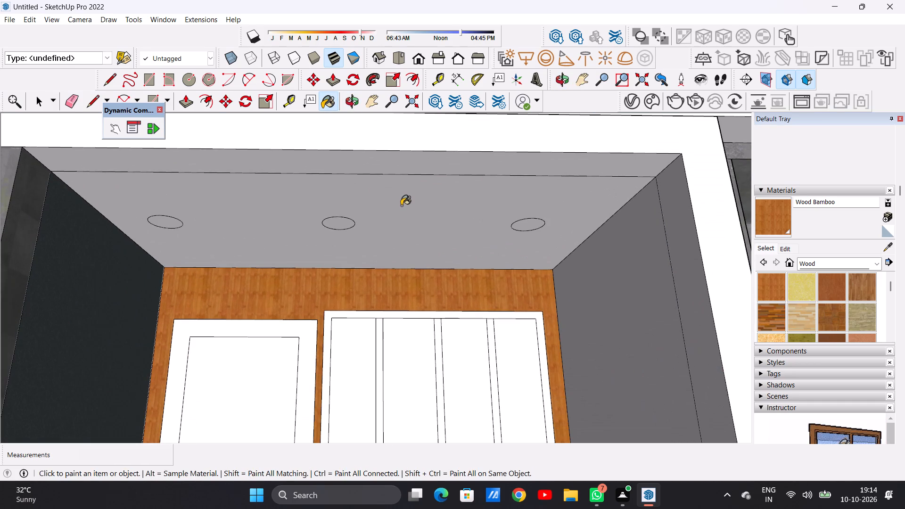
click(401, 205)
click(636, 344)
scroll(479, 361, down, 11)
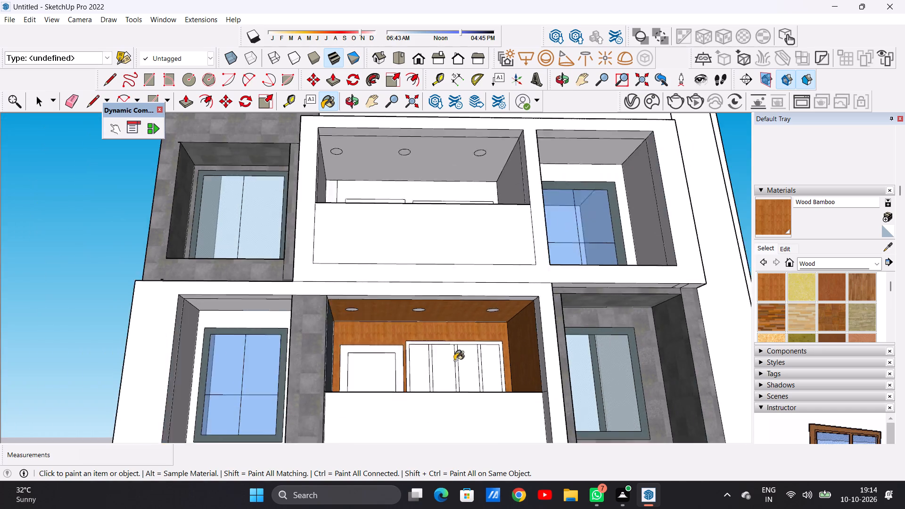
Paint the third-floor balcony's back wall, the narrow strip beside it and both side walls with Wood Bamboo.
middle_drag(444, 357, 483, 466)
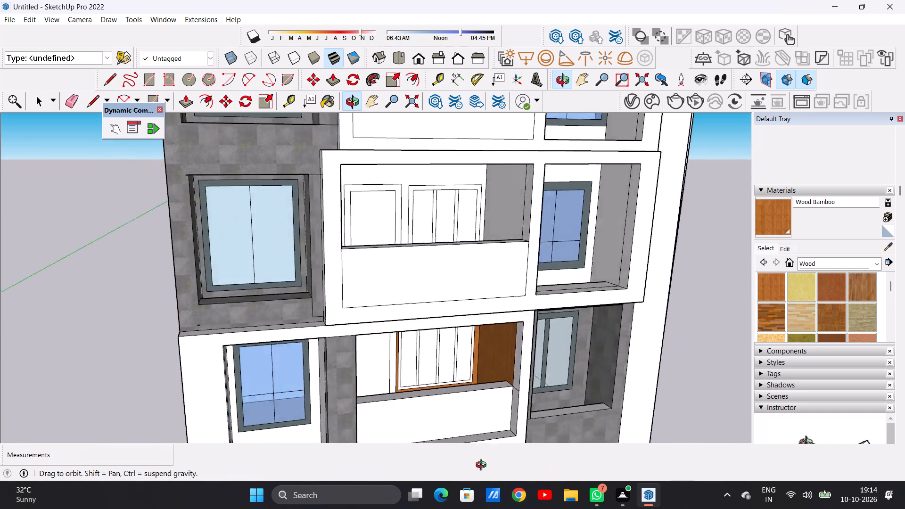
middle_drag(483, 466, 419, 445)
scroll(409, 371, down, 4)
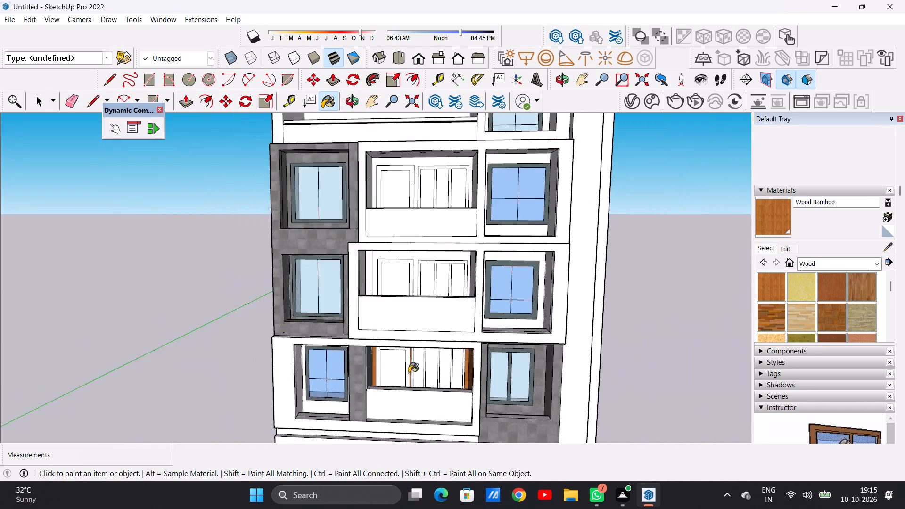
scroll(409, 373, down, 2)
scroll(414, 262, up, 1)
scroll(414, 262, down, 1)
scroll(414, 262, up, 5)
scroll(412, 304, up, 2)
scroll(413, 309, down, 1)
scroll(413, 309, up, 5)
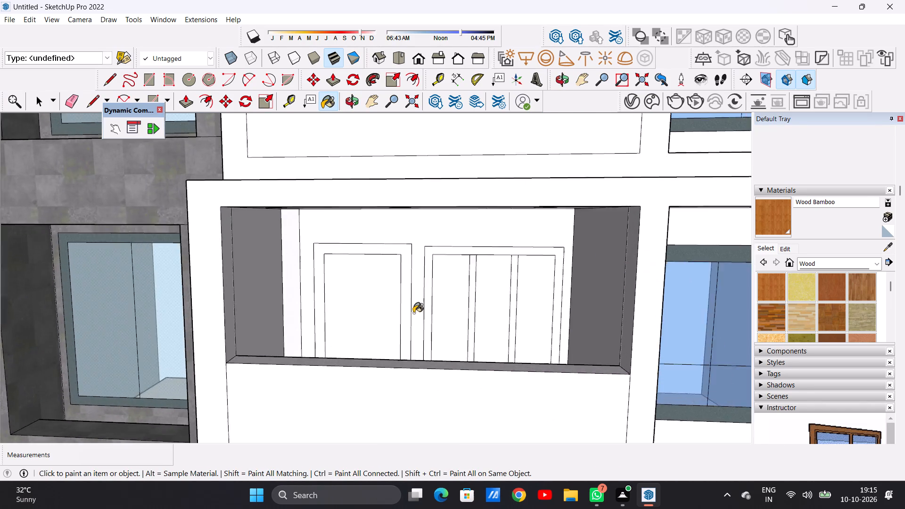
scroll(413, 313, up, 3)
click(362, 195)
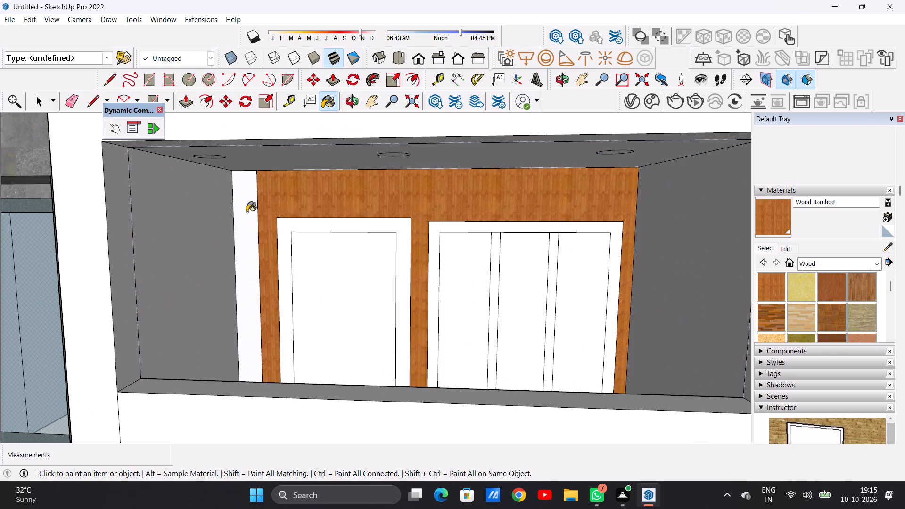
click(247, 212)
click(197, 230)
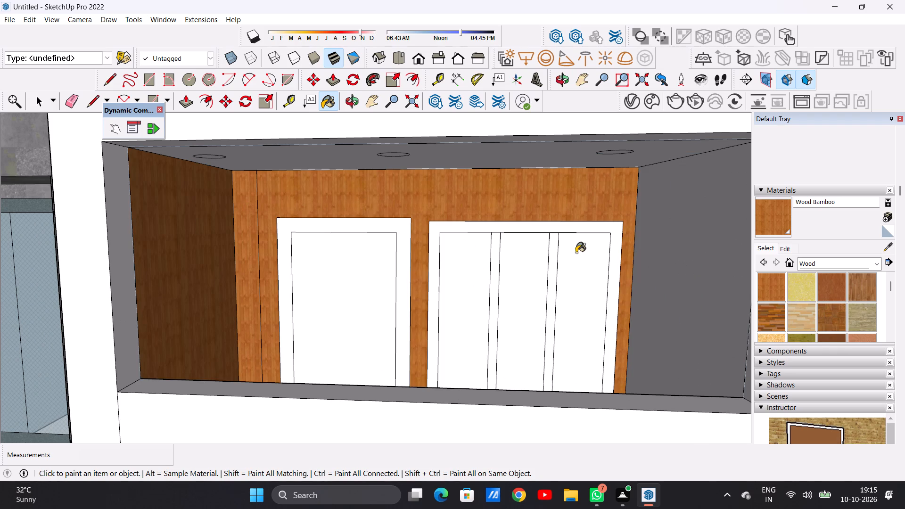
click(689, 258)
Paint the third-floor balcony's ceiling around the round light fittings with Wood Bamboo.
scroll(412, 328, down, 4)
middle_drag(411, 329, 408, 266)
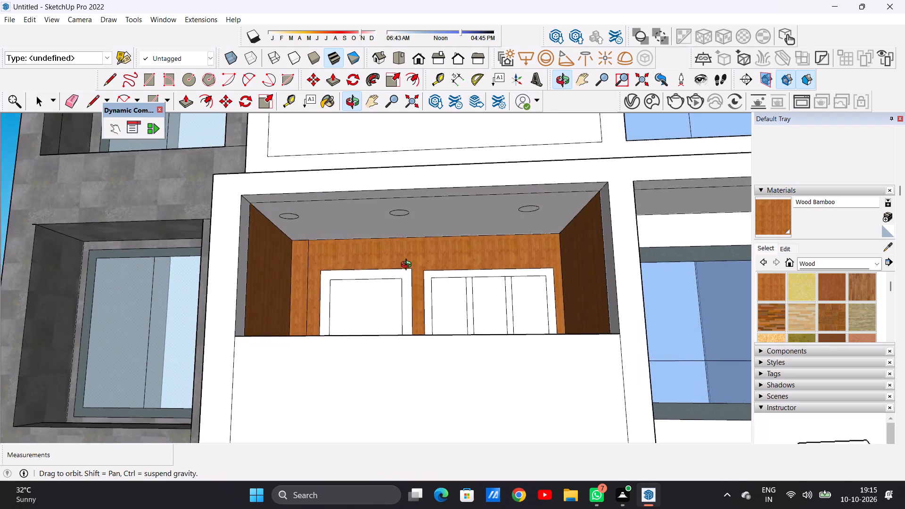
middle_drag(408, 266, 403, 225)
scroll(428, 218, up, 7)
click(425, 203)
scroll(394, 285, down, 4)
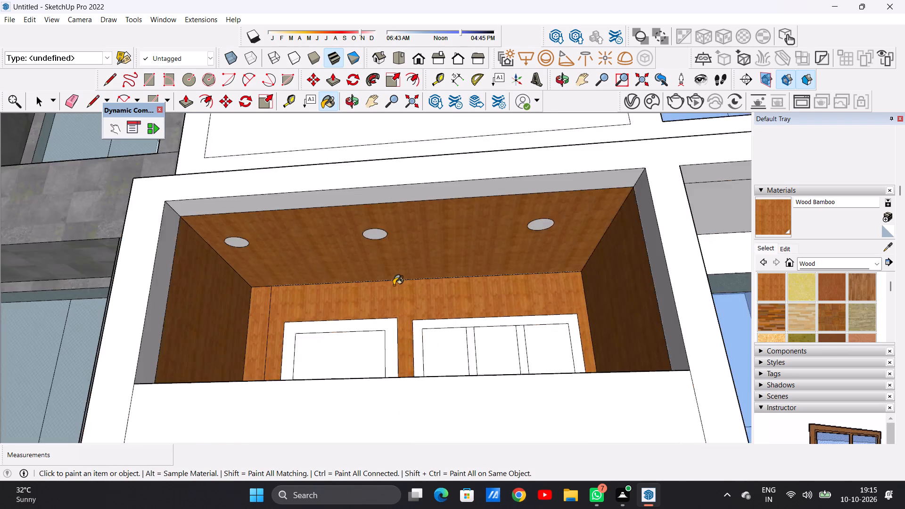
Paint the fourth-floor balcony's left side wall and the back wall around the door and window with Wood Bamboo.
scroll(394, 285, down, 7)
middle_drag(396, 304, 410, 381)
scroll(401, 362, down, 4)
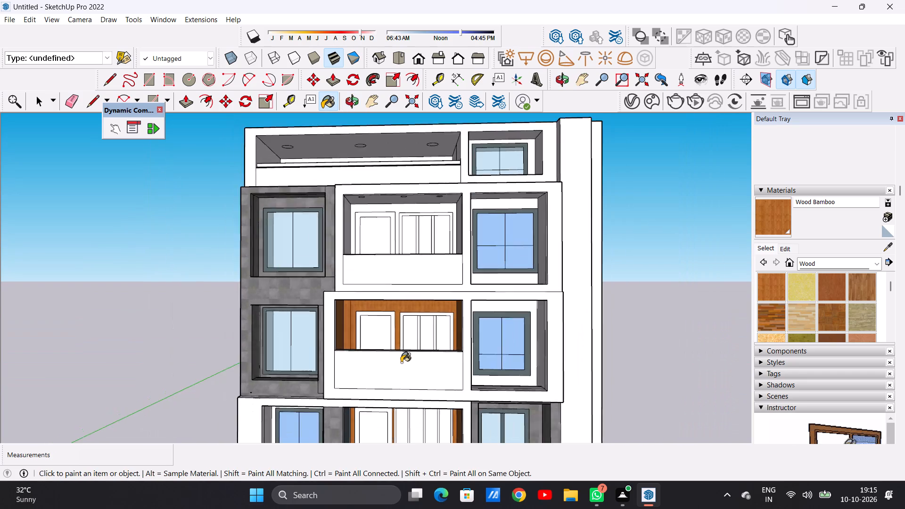
scroll(401, 362, down, 12)
scroll(404, 391, down, 10)
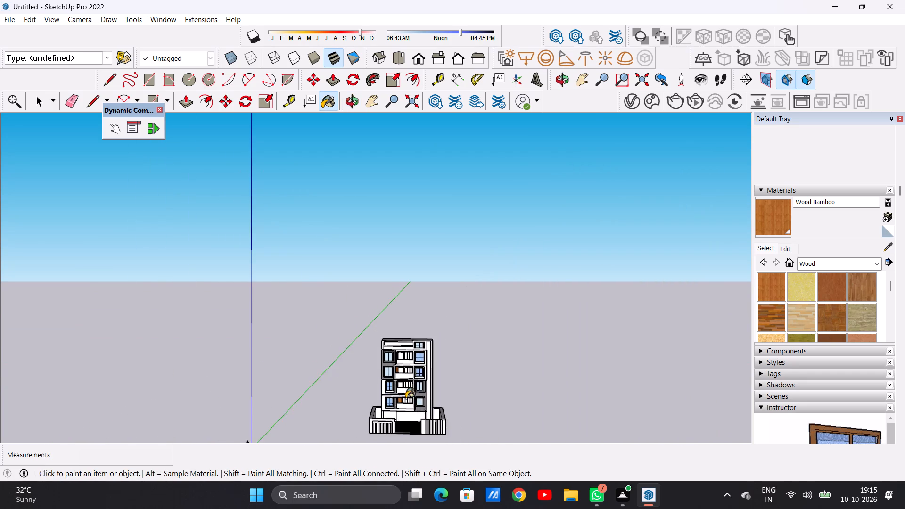
scroll(405, 409, up, 13)
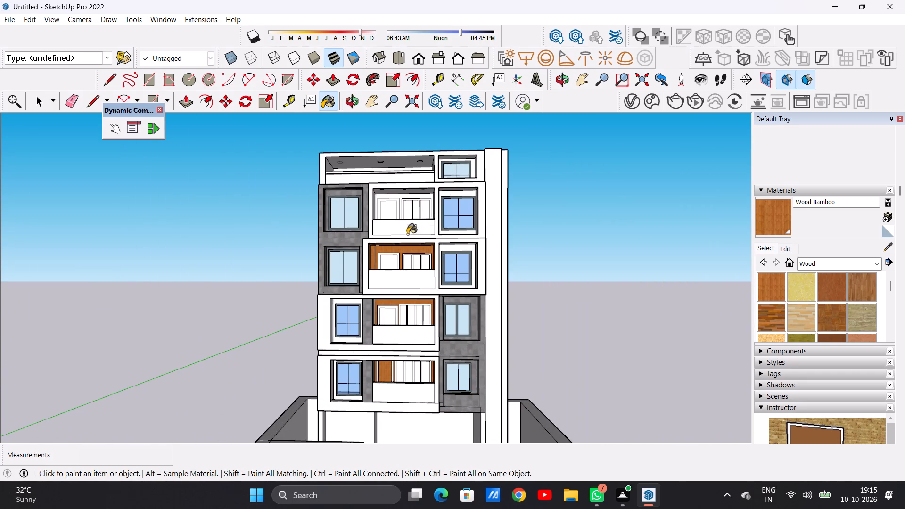
middle_drag(406, 238, 442, 307)
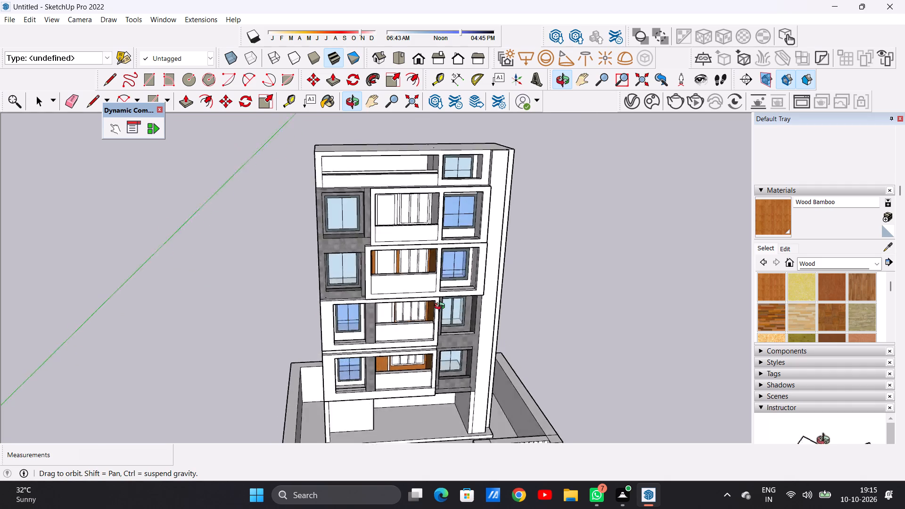
middle_drag(442, 307, 375, 251)
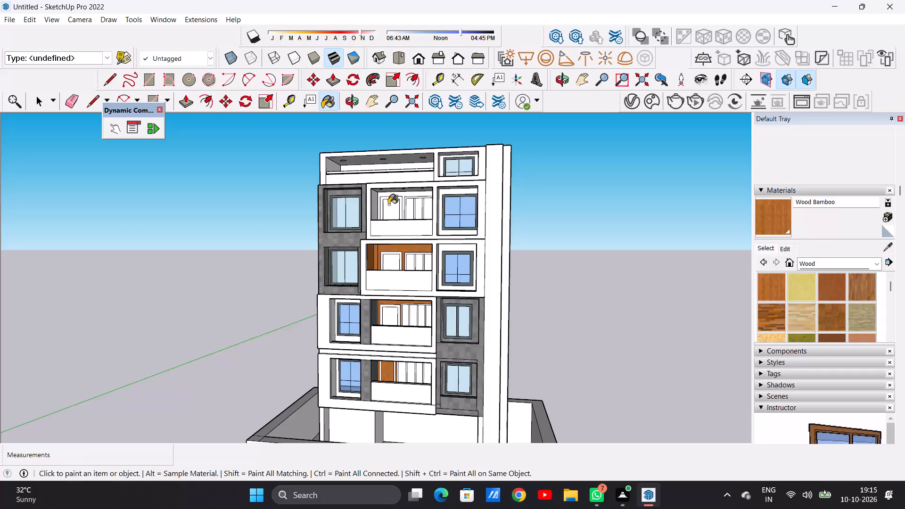
scroll(393, 181, up, 2)
scroll(393, 181, down, 1)
scroll(393, 181, up, 2)
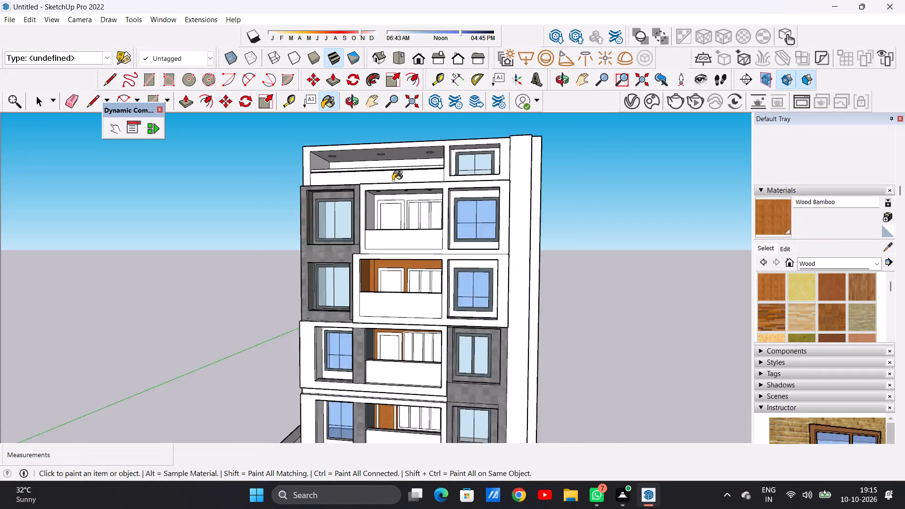
scroll(393, 181, up, 3)
scroll(377, 205, down, 1)
scroll(377, 205, up, 14)
click(311, 243)
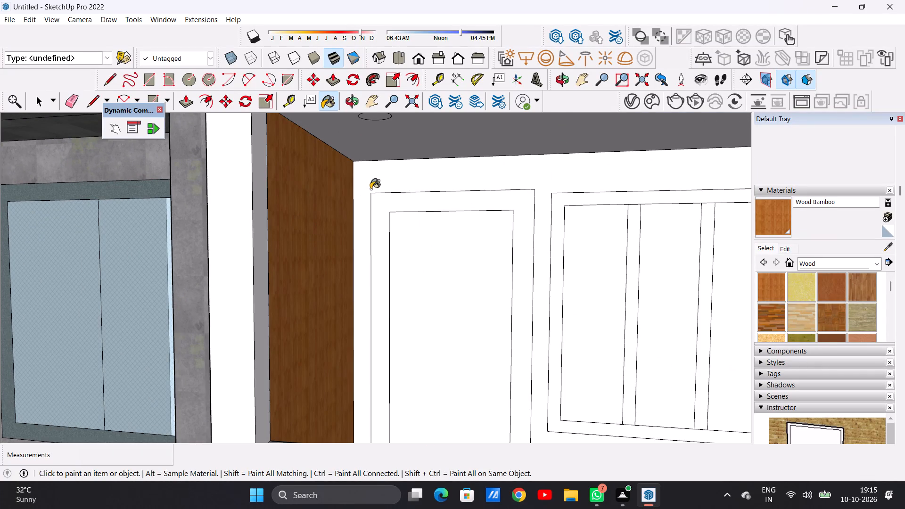
click(366, 178)
Paint the fourth-floor balcony's right side wall with Wood Bamboo.
scroll(370, 246, down, 9)
middle_drag(375, 247, 450, 283)
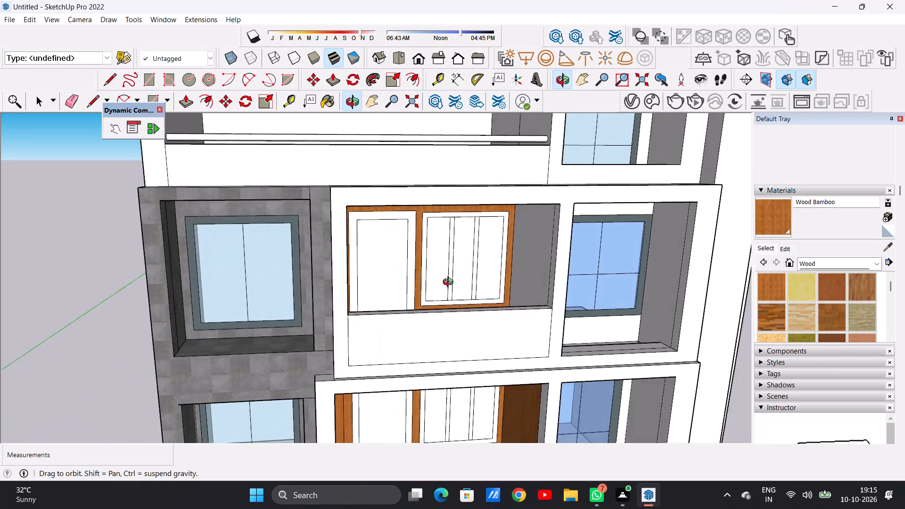
middle_drag(450, 283, 509, 287)
scroll(519, 248, up, 7)
click(515, 248)
scroll(474, 279, down, 4)
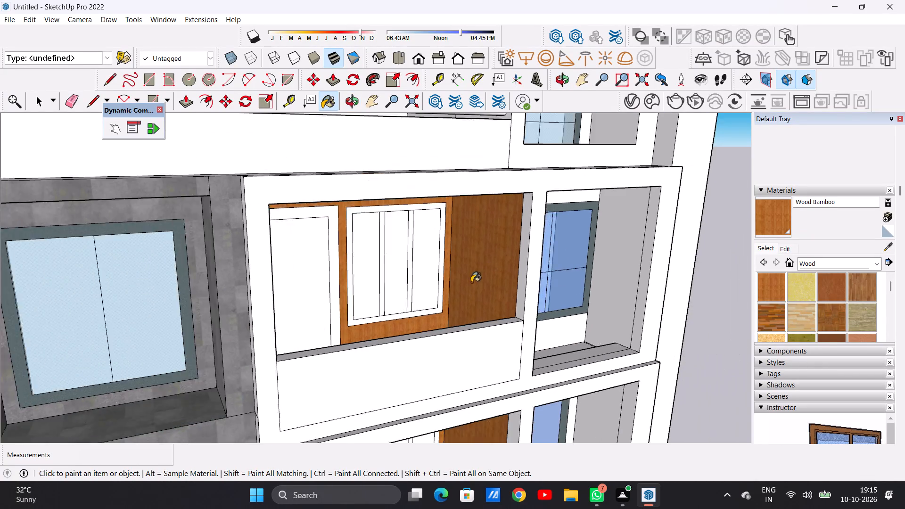
Paint the fourth-floor balcony's ceiling around the round light fittings with Wood Bamboo.
scroll(471, 282, down, 9)
scroll(375, 296, down, 3)
scroll(437, 297, up, 4)
scroll(437, 297, down, 1)
scroll(437, 297, up, 1)
middle_drag(440, 296, 332, 171)
scroll(352, 206, up, 3)
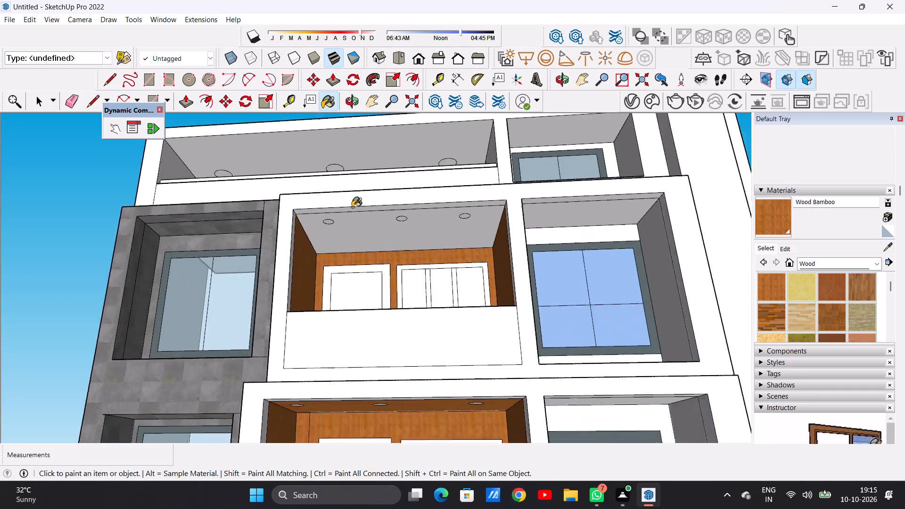
scroll(352, 207, up, 6)
click(351, 226)
scroll(412, 298, down, 14)
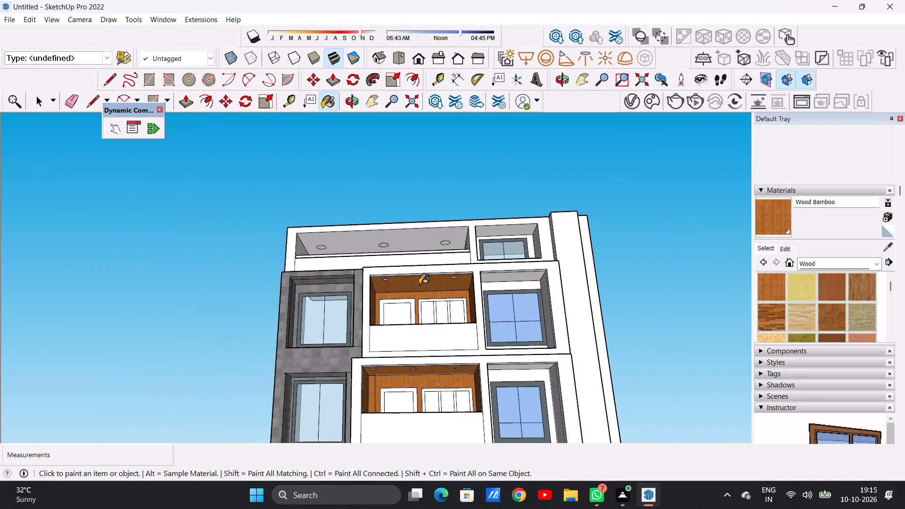
Examine the whole front elevation and the wood-finished balconies from several angles and distances.
scroll(420, 284, down, 8)
middle_drag(422, 280, 418, 380)
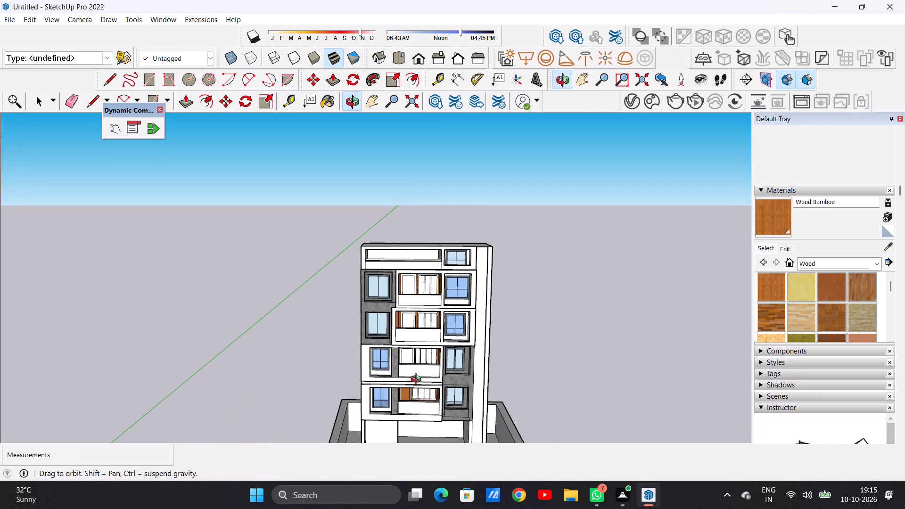
middle_drag(418, 380, 513, 358)
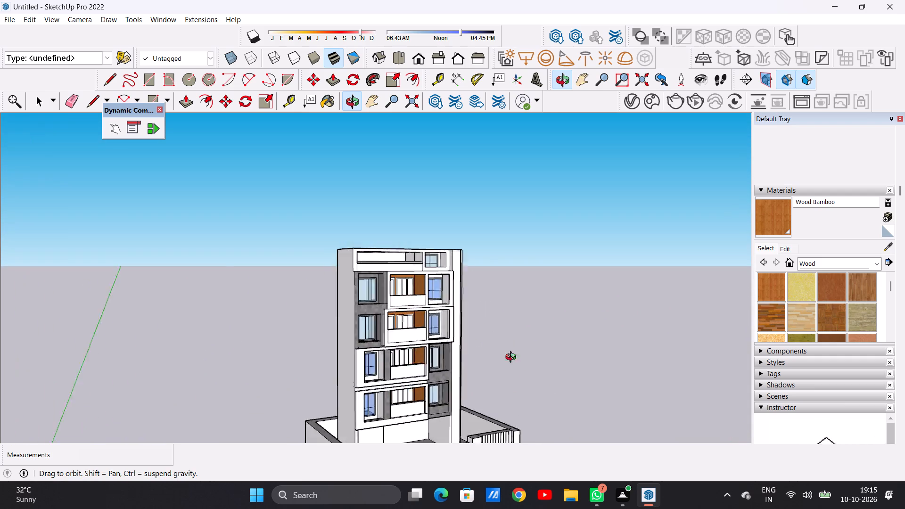
middle_drag(513, 358, 420, 370)
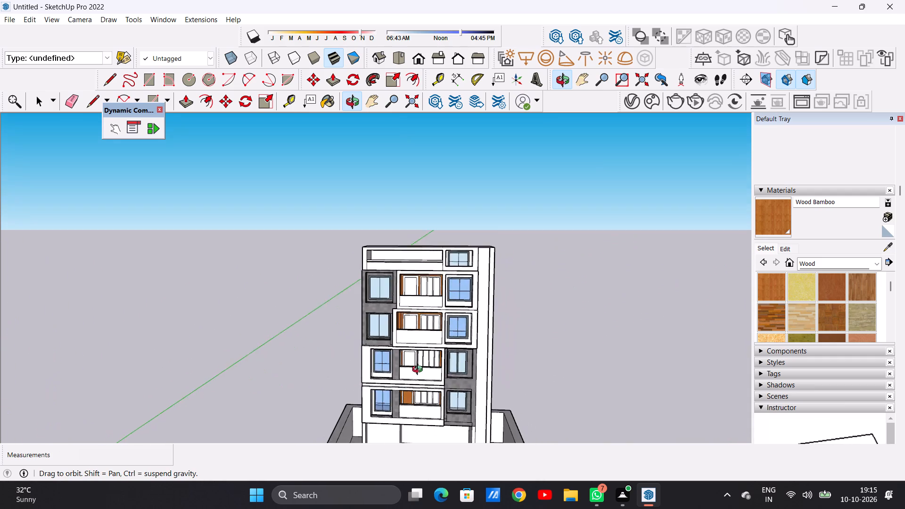
middle_drag(420, 370, 417, 350)
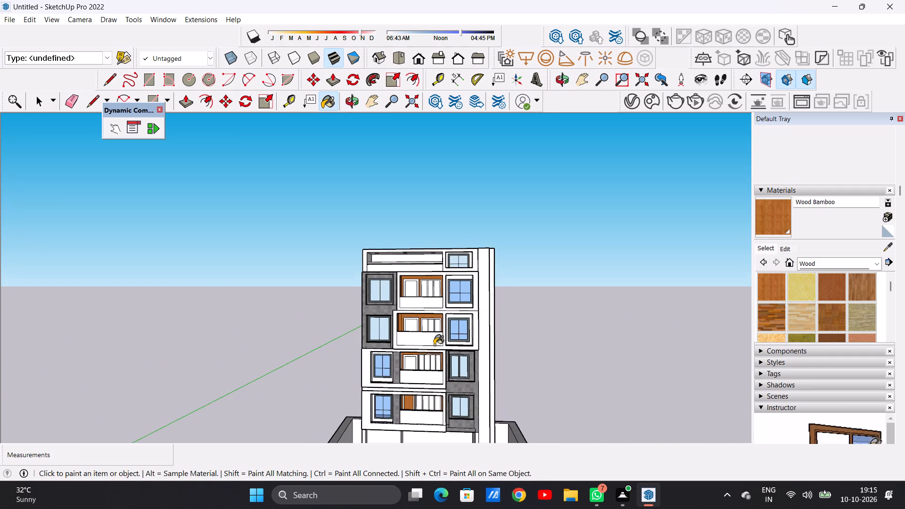
scroll(426, 348, down, 4)
scroll(437, 381, up, 6)
scroll(397, 302, up, 7)
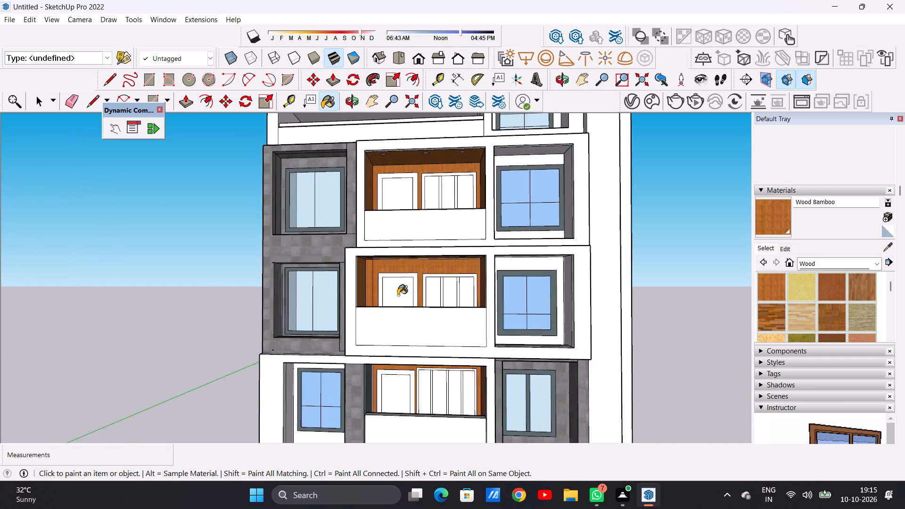
scroll(403, 293, up, 5)
middle_drag(420, 296, 480, 342)
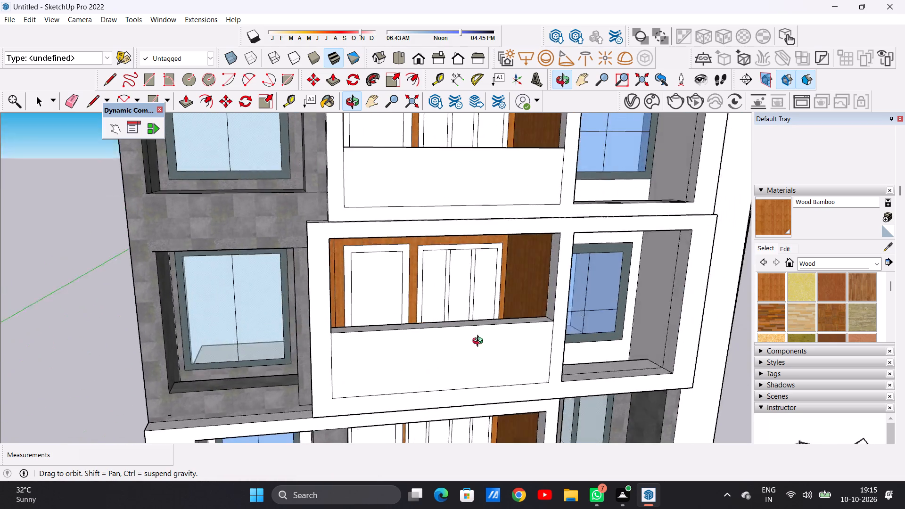
middle_drag(480, 342, 429, 329)
scroll(422, 330, up, 1)
scroll(399, 345, down, 6)
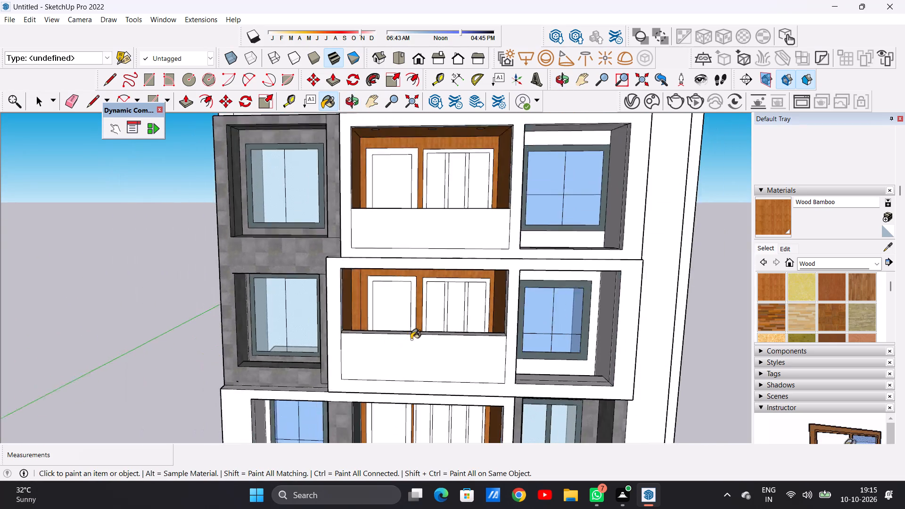
scroll(425, 333, down, 14)
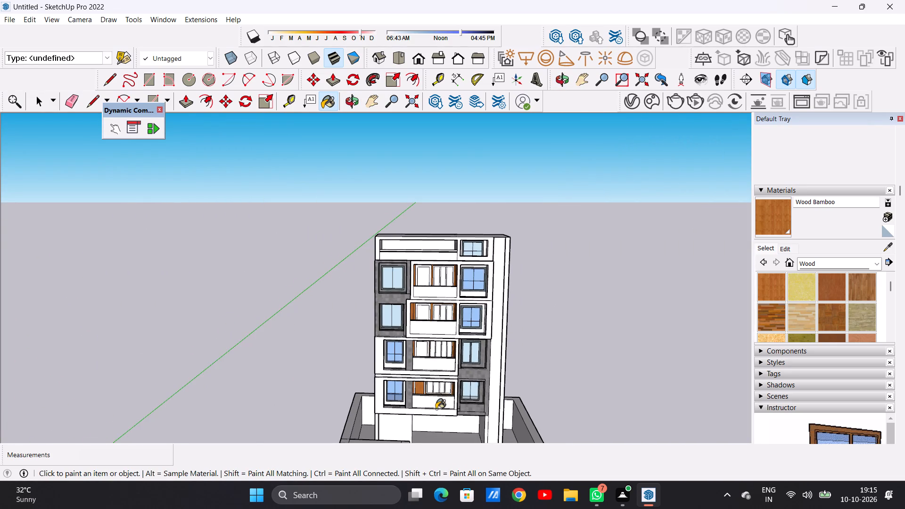
Paint the door frames in the first-floor and second-floor balconies with Terrazzo Tile Light from the Synthetic Surfaces materials.
scroll(436, 409, up, 9)
scroll(440, 365, up, 14)
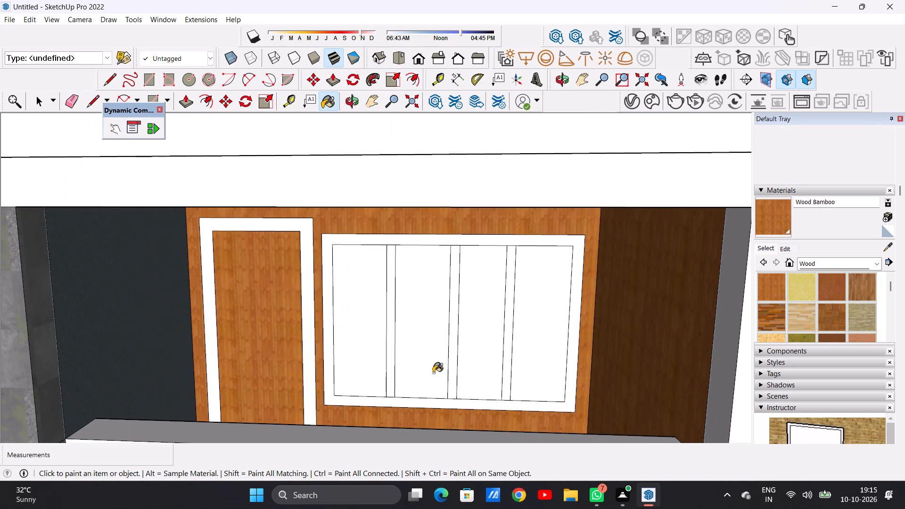
key(space)
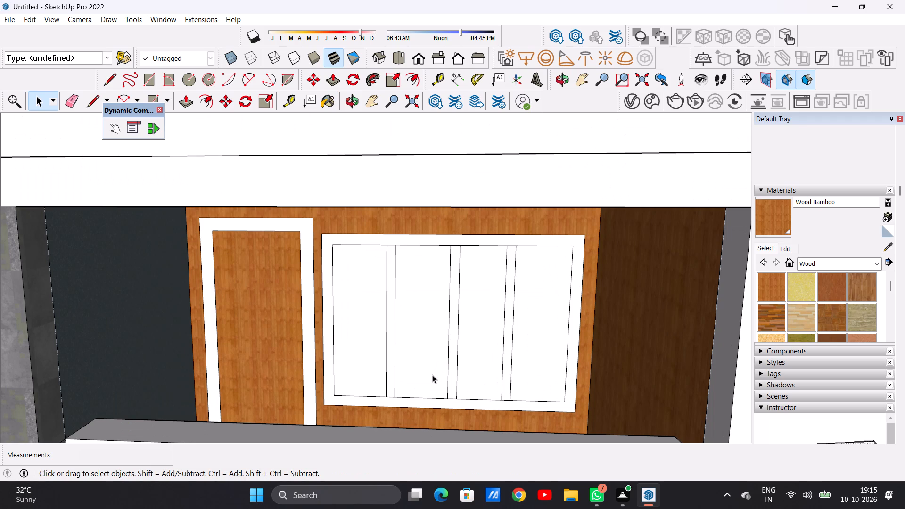
scroll(432, 367, down, 3)
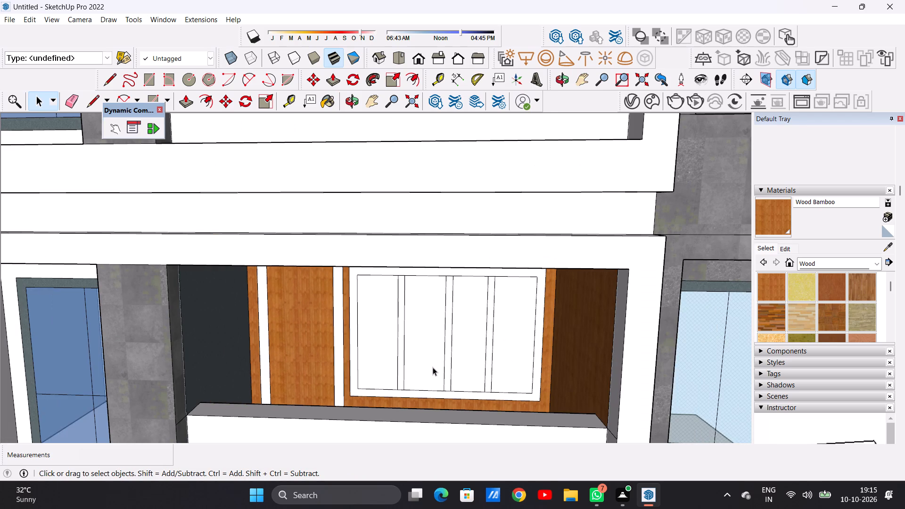
click(878, 265)
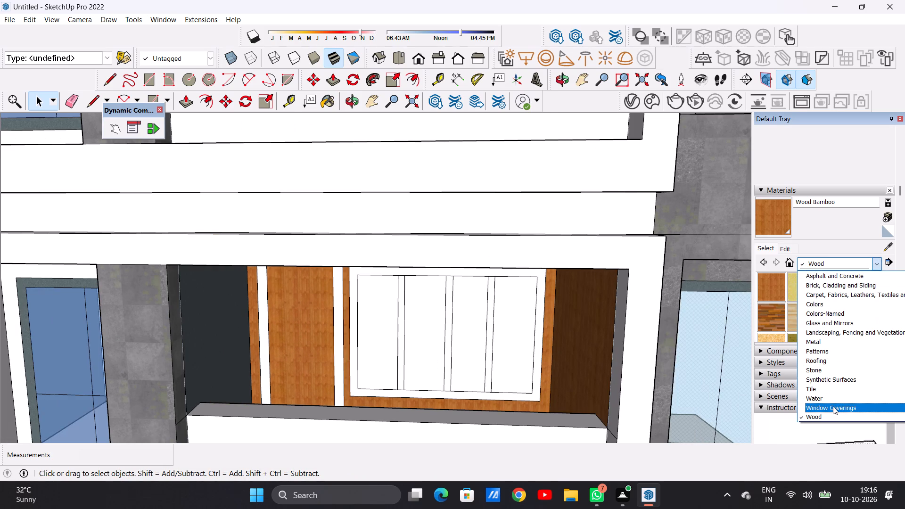
click(829, 380)
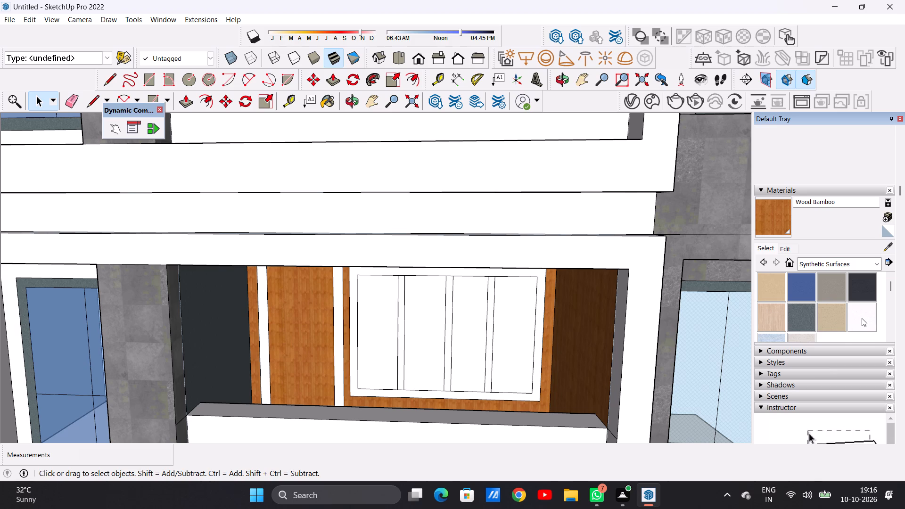
click(806, 333)
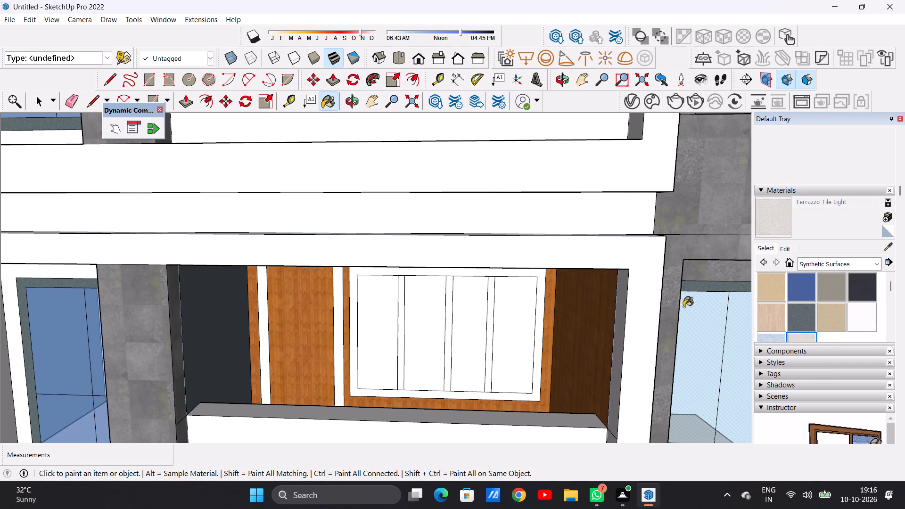
scroll(252, 314, up, 10)
click(276, 305)
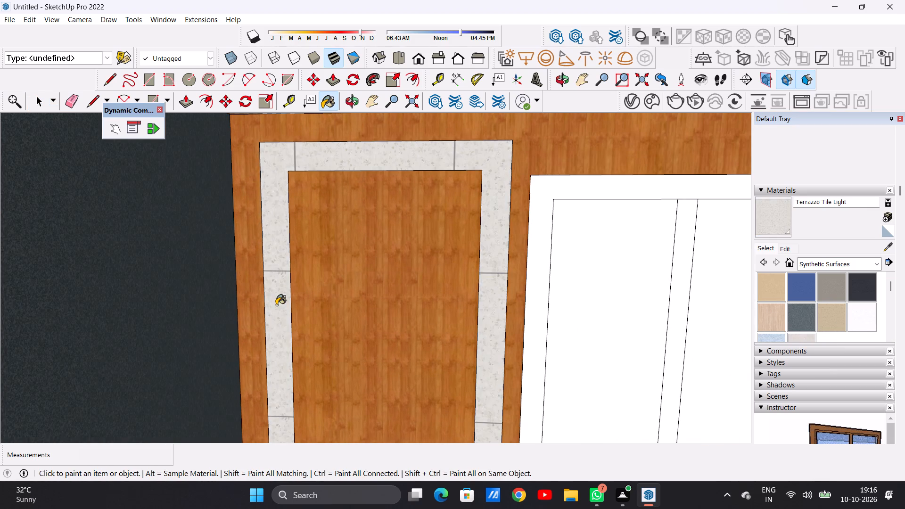
scroll(305, 312, down, 20)
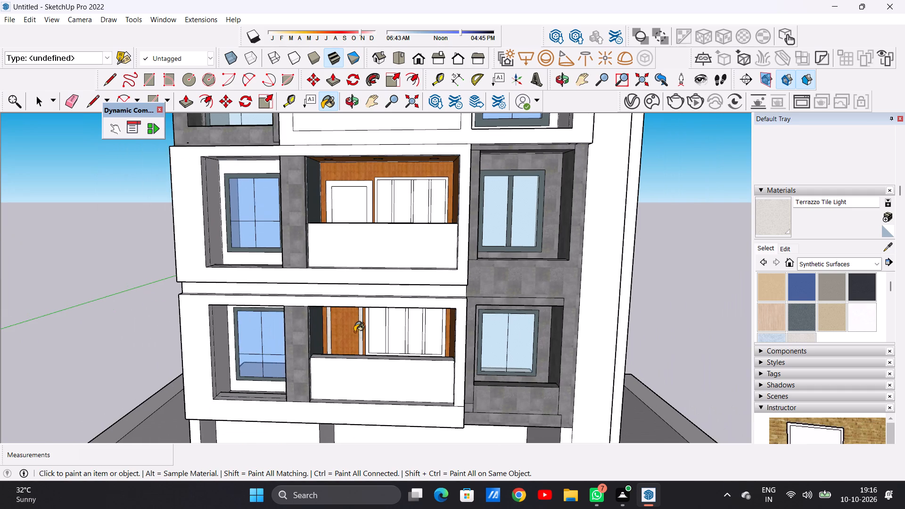
scroll(346, 222, up, 11)
click(321, 205)
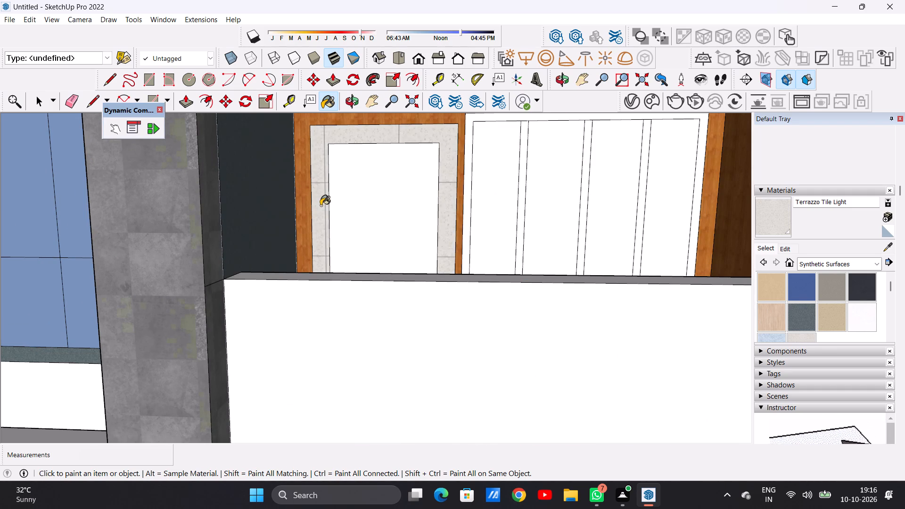
Paint the second-floor balcony's door leaf with Wood Bamboo from the Wood materials.
scroll(327, 213, down, 15)
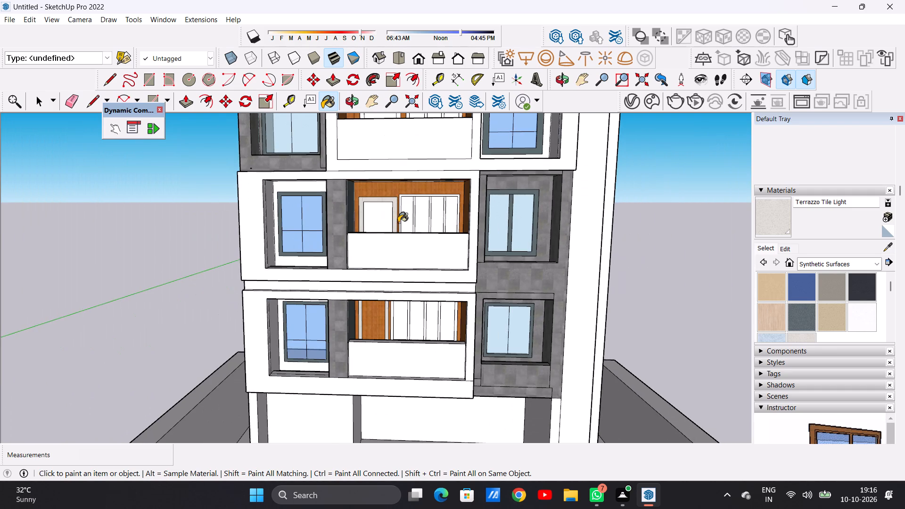
scroll(398, 222, up, 3)
scroll(398, 222, down, 1)
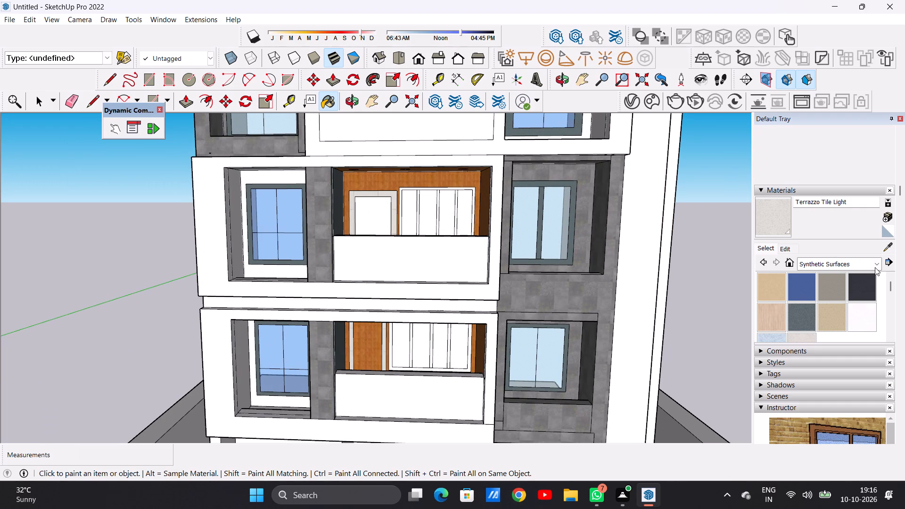
click(875, 267)
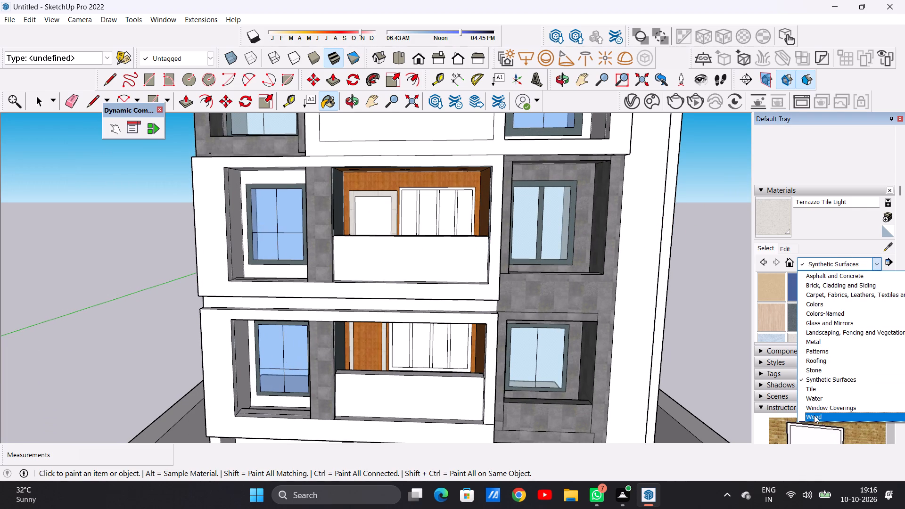
click(814, 415)
click(770, 287)
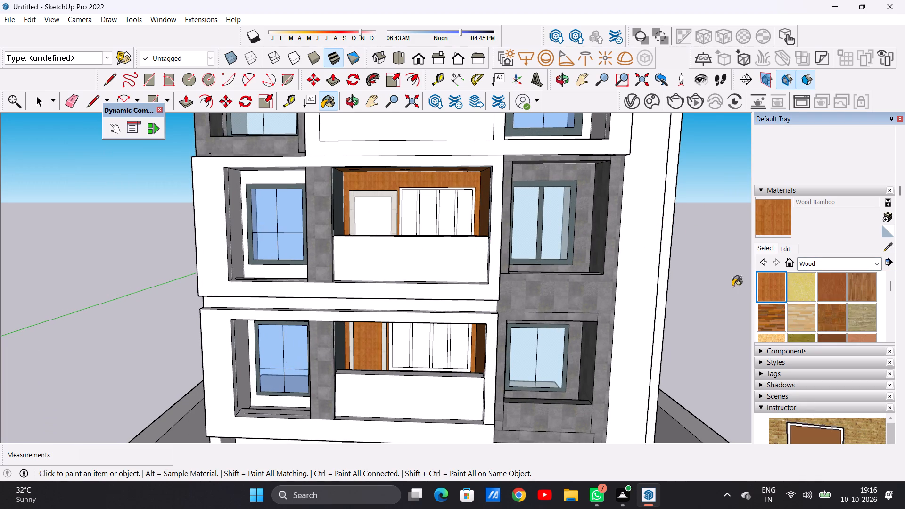
scroll(368, 222, up, 6)
click(368, 222)
scroll(397, 258, down, 5)
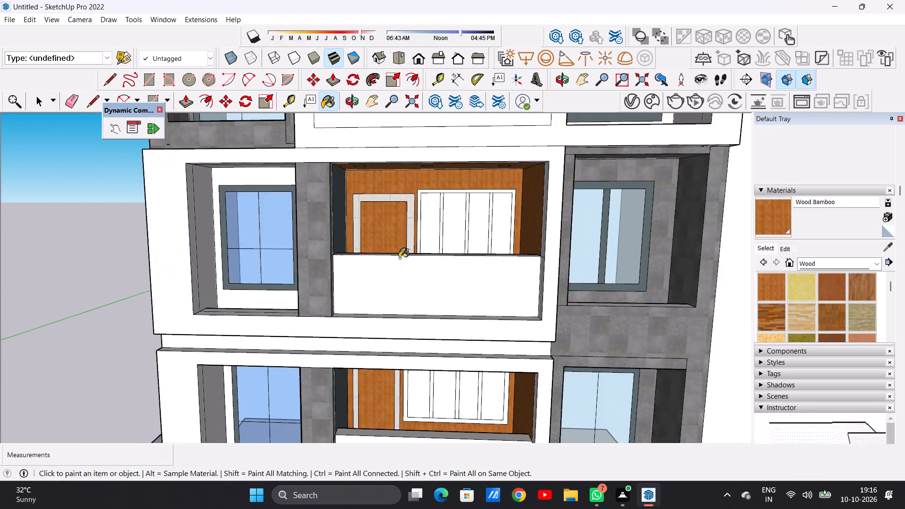
Paint the door leaves in the third-floor and fourth-floor balconies with Wood Bamboo.
scroll(399, 258, down, 8)
scroll(408, 317, down, 5)
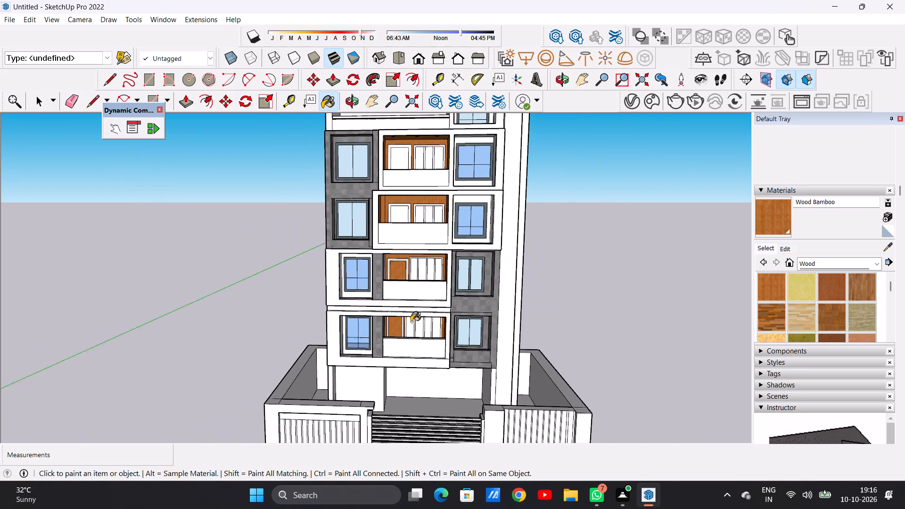
scroll(399, 220, up, 6)
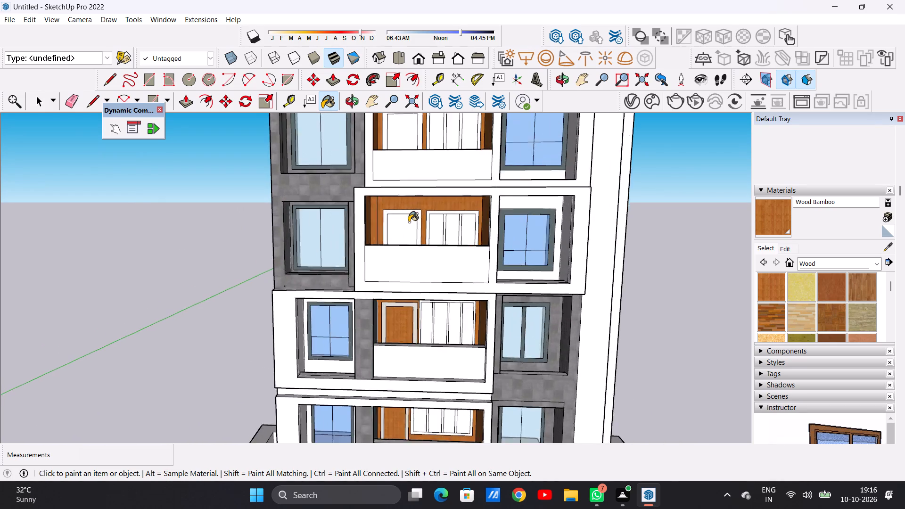
scroll(409, 222, up, 2)
scroll(410, 224, down, 1)
scroll(410, 226, up, 5)
click(405, 231)
scroll(405, 266, down, 13)
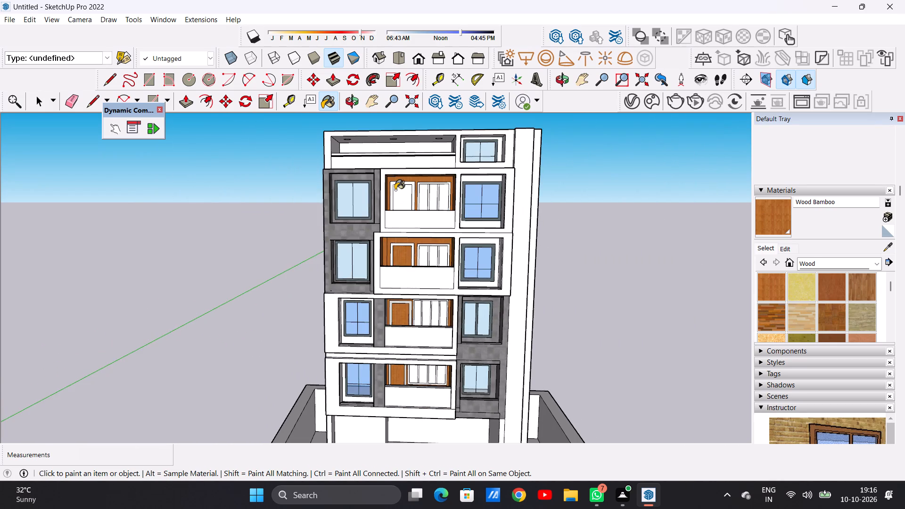
scroll(401, 187, up, 13)
click(407, 201)
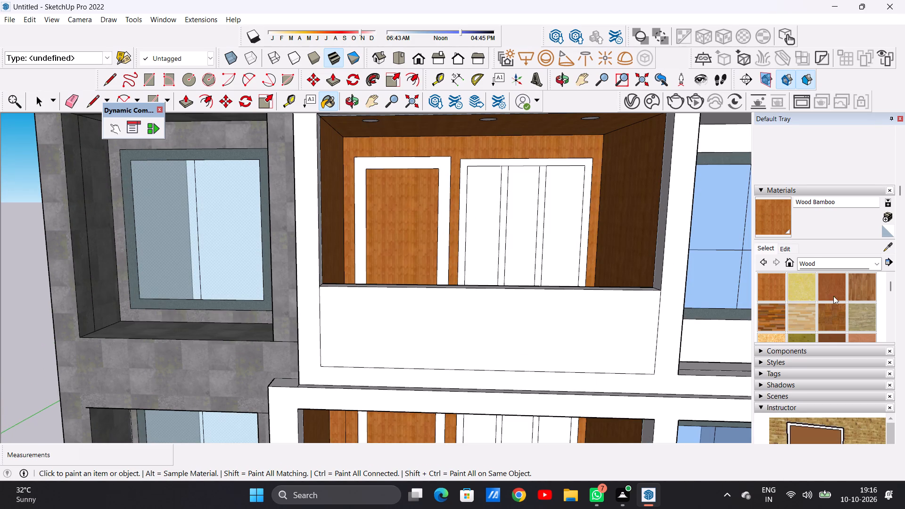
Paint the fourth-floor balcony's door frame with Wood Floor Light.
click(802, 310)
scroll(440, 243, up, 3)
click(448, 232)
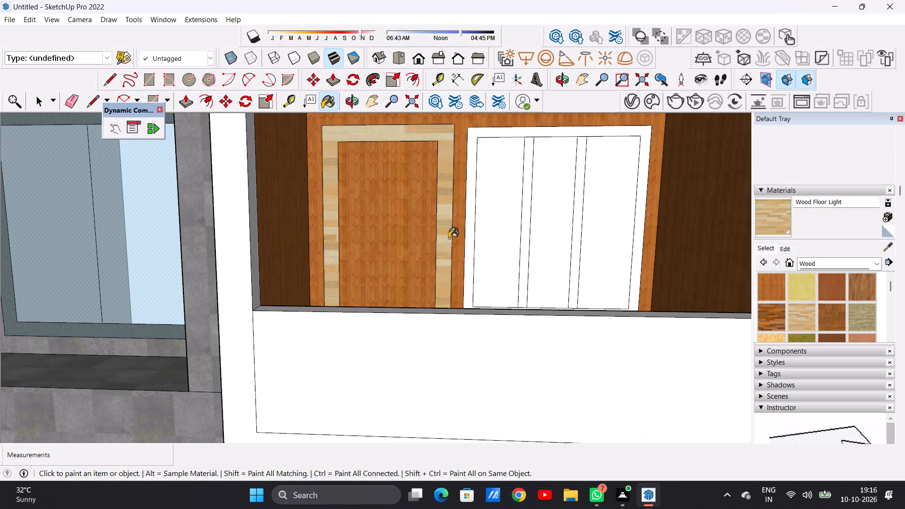
Paint the door frames in the fourth-floor and third-floor balconies with Terrazzo Tile Light from the Synthetic Surfaces materials.
scroll(449, 247, down, 11)
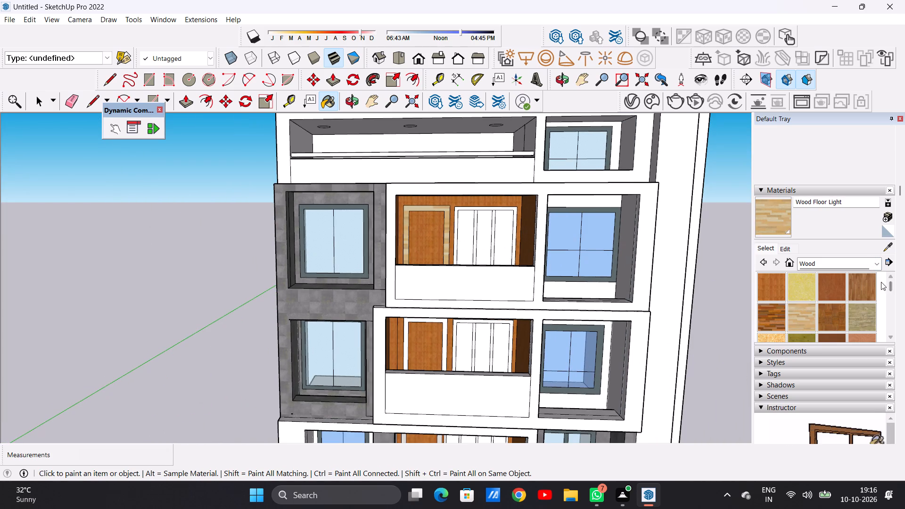
click(872, 265)
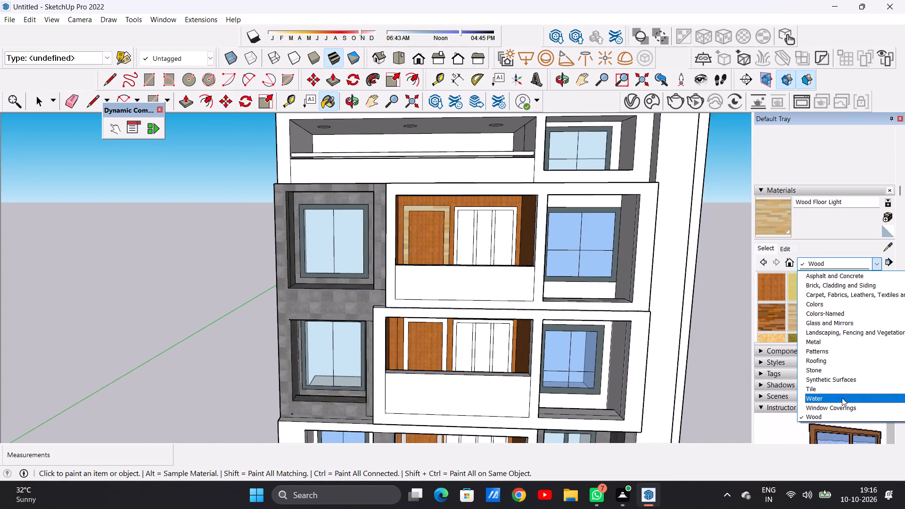
click(835, 380)
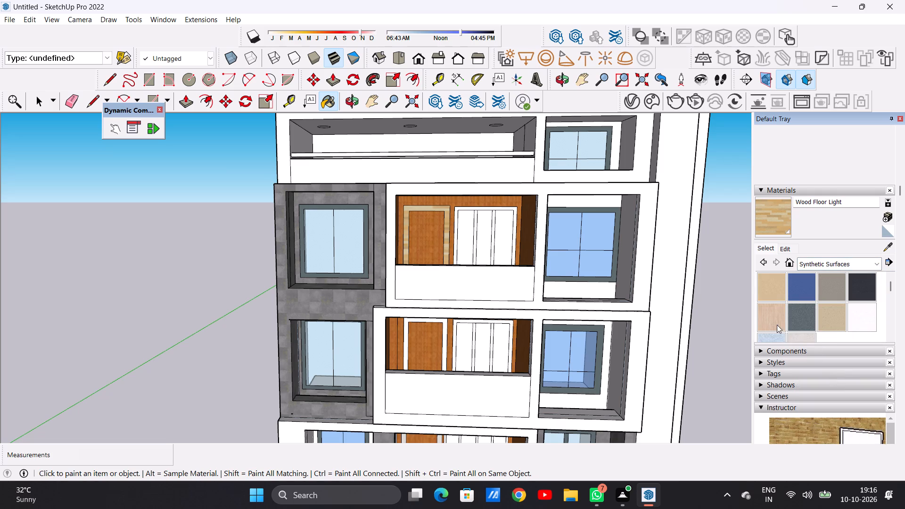
click(801, 333)
click(802, 335)
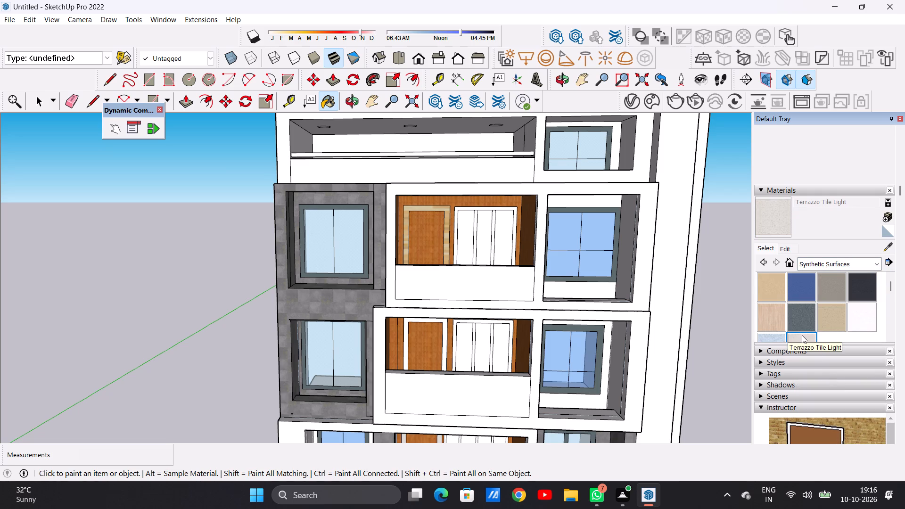
scroll(448, 238, up, 7)
scroll(448, 238, down, 1)
scroll(448, 238, up, 4)
click(442, 254)
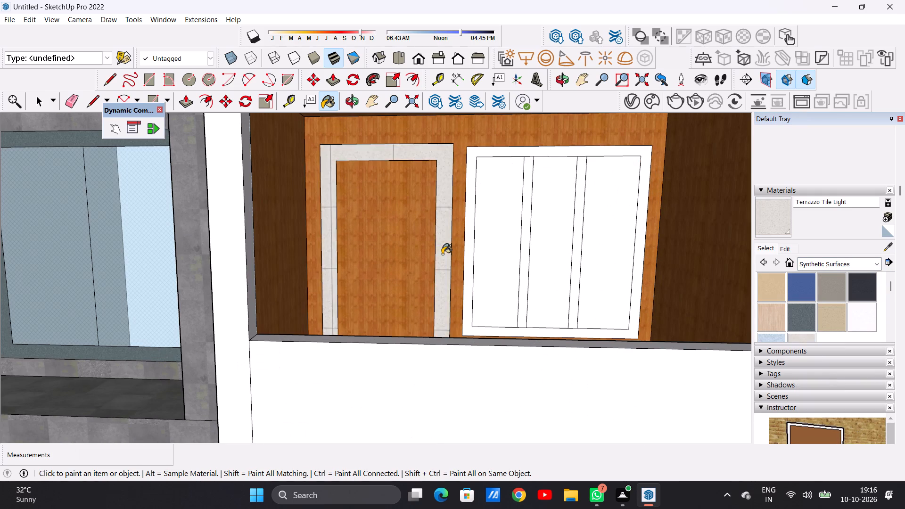
scroll(442, 255, down, 15)
scroll(434, 360, up, 4)
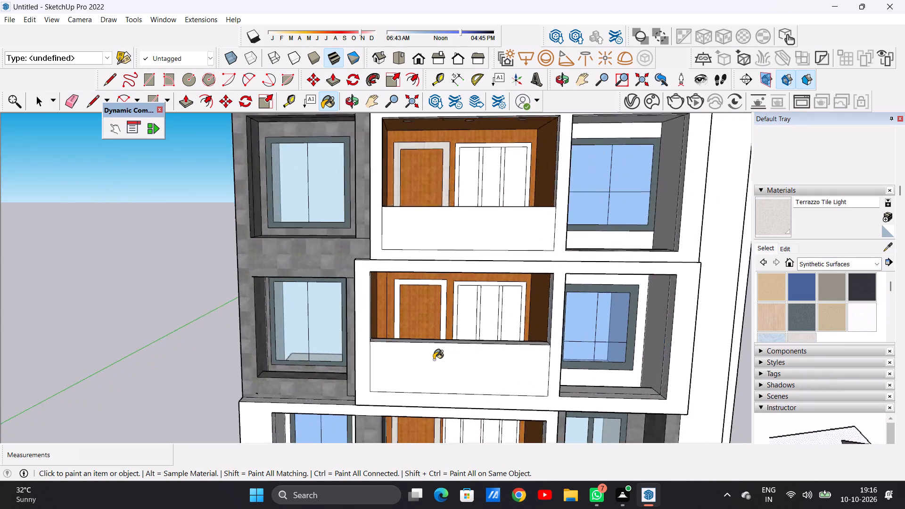
scroll(434, 360, up, 11)
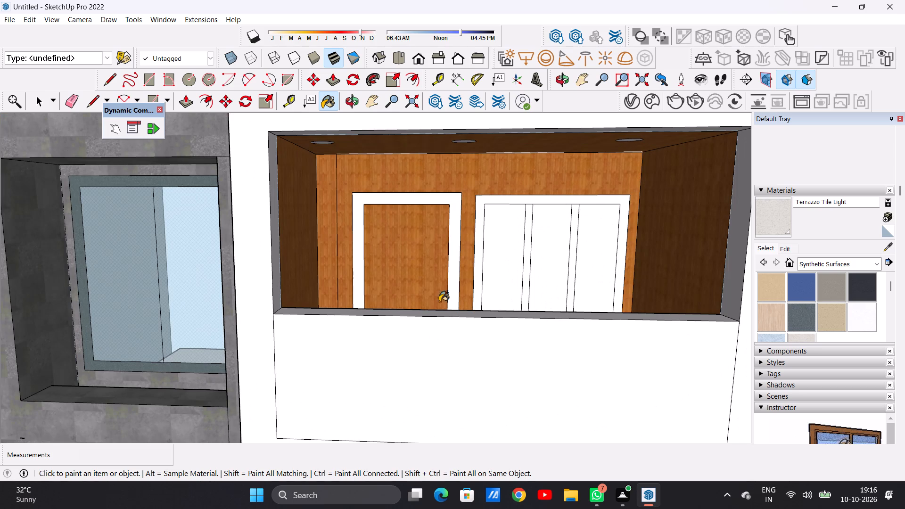
click(453, 278)
Paint the outer frame and three mullions of the lowest balcony's window with Formica Laminate Dark from the Synthetic Surfaces materials.
scroll(427, 311, down, 2)
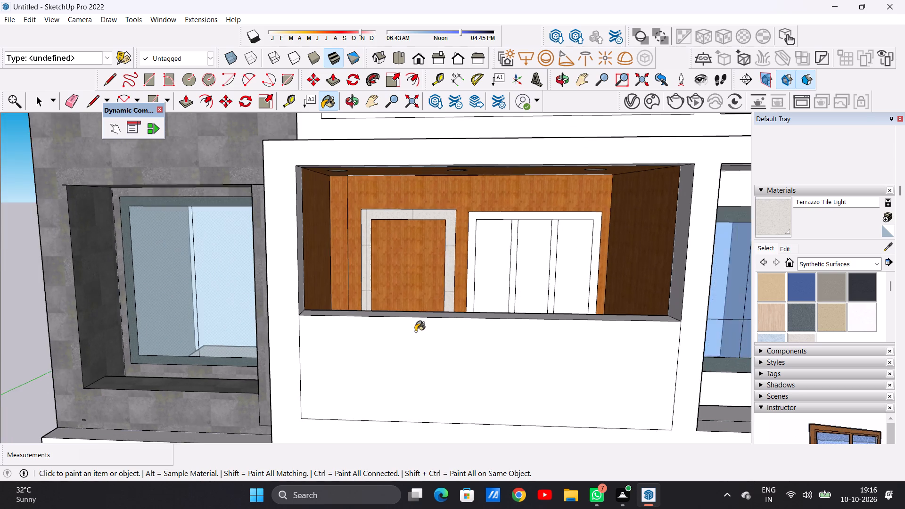
scroll(415, 331, down, 18)
scroll(422, 417, up, 13)
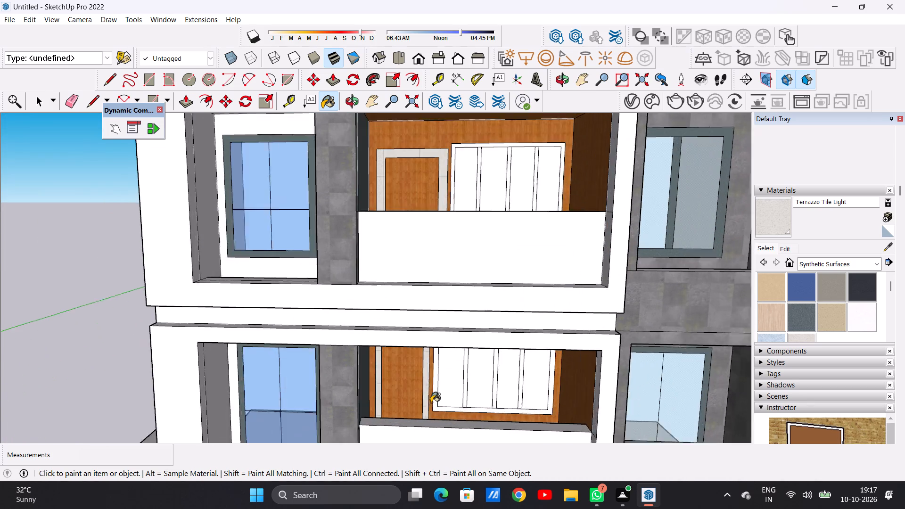
scroll(431, 402, up, 1)
middle_drag(431, 401, 437, 337)
scroll(522, 386, up, 4)
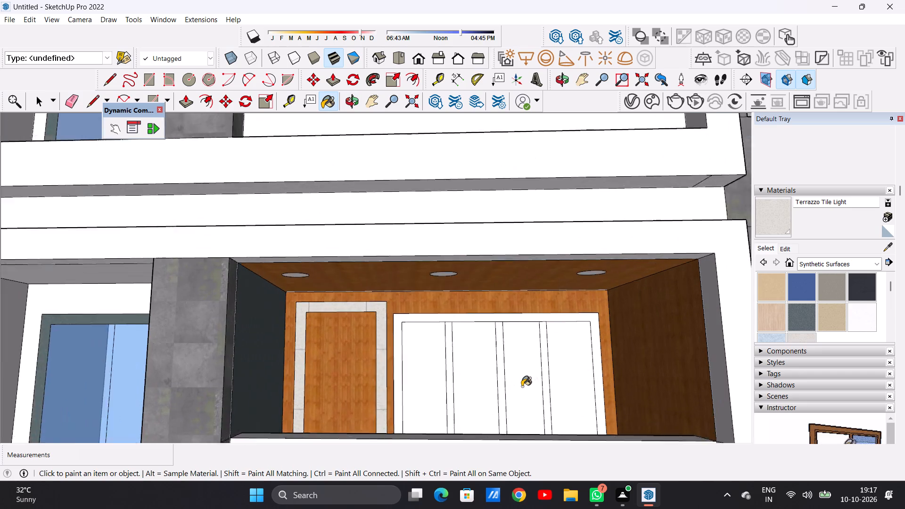
scroll(522, 386, up, 1)
middle_drag(522, 386, 514, 412)
scroll(493, 384, down, 10)
middle_drag(513, 390, 505, 411)
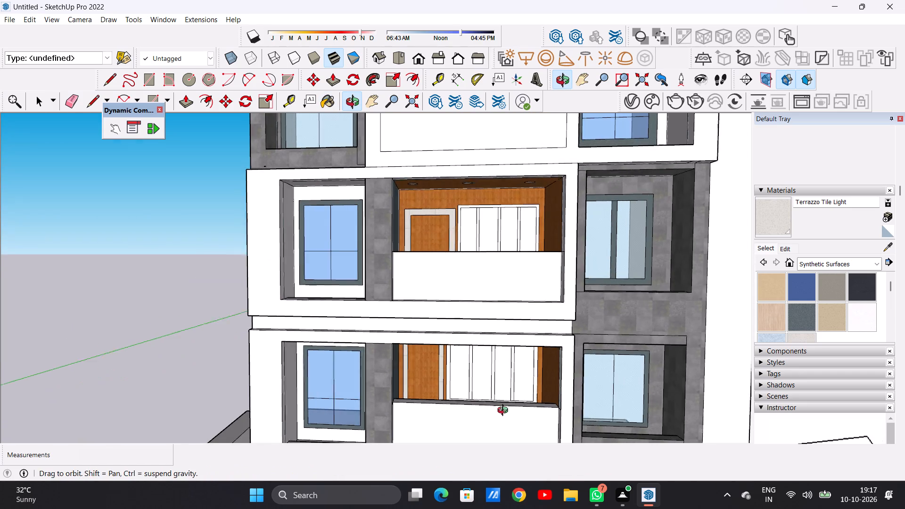
middle_drag(505, 411, 504, 416)
scroll(521, 401, up, 8)
middle_drag(526, 391, 528, 385)
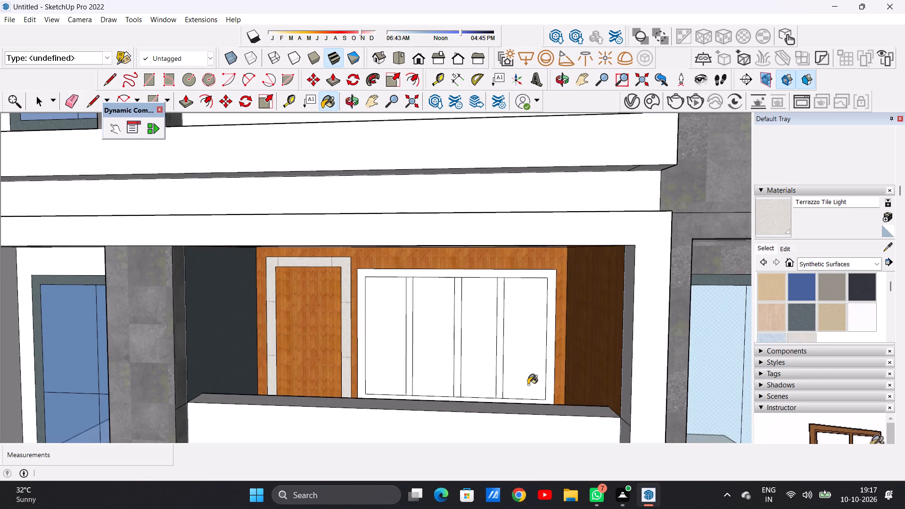
scroll(528, 385, up, 3)
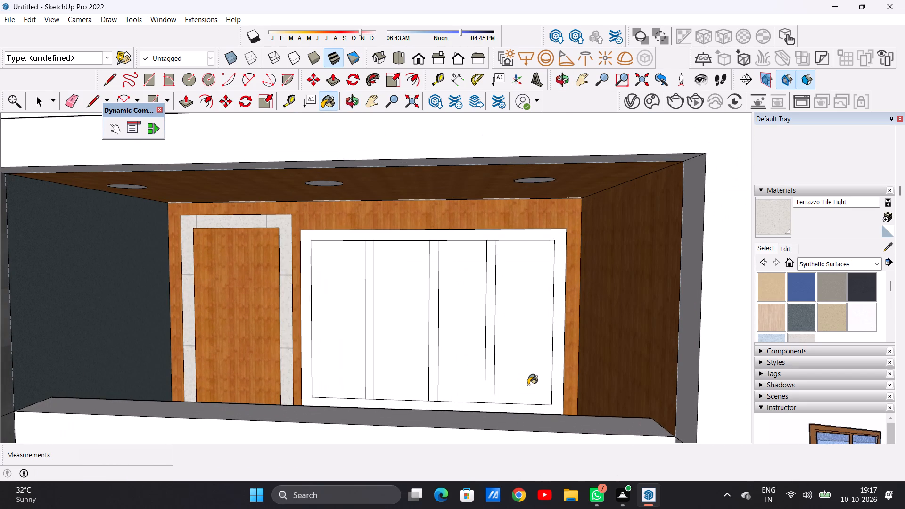
key(space)
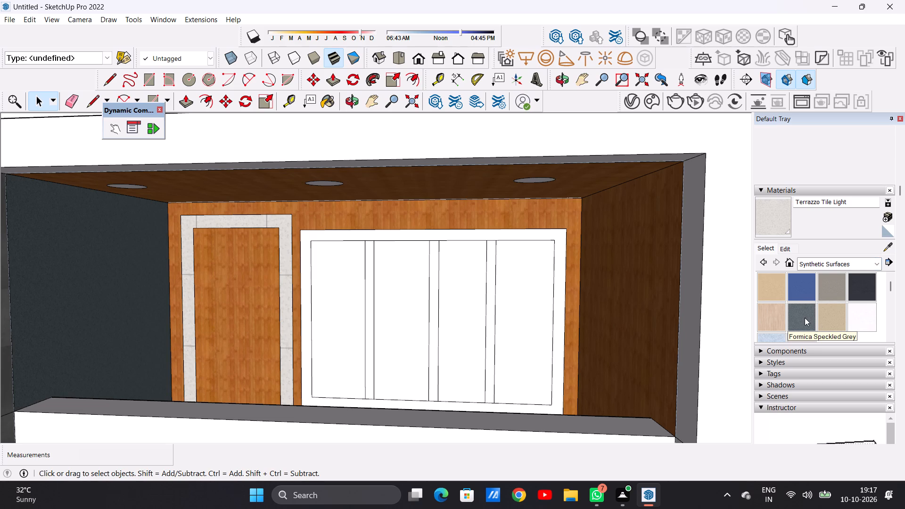
click(858, 288)
click(561, 302)
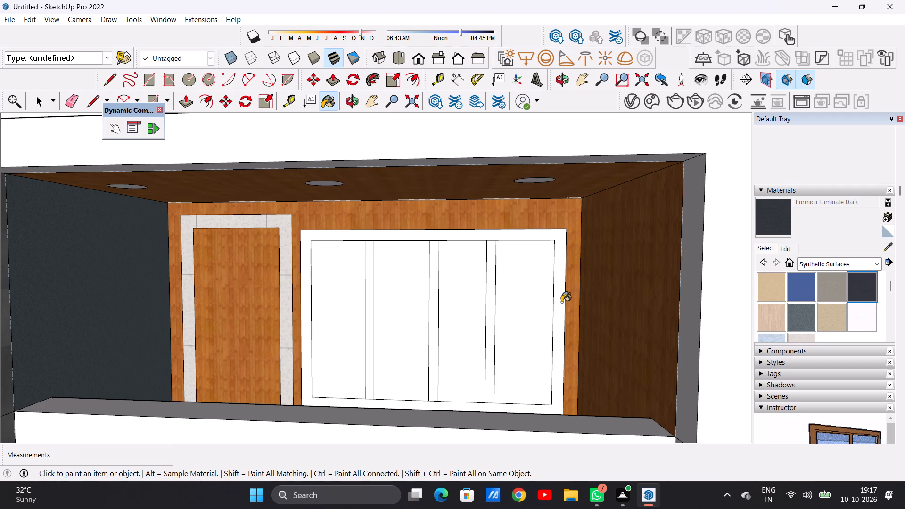
click(493, 325)
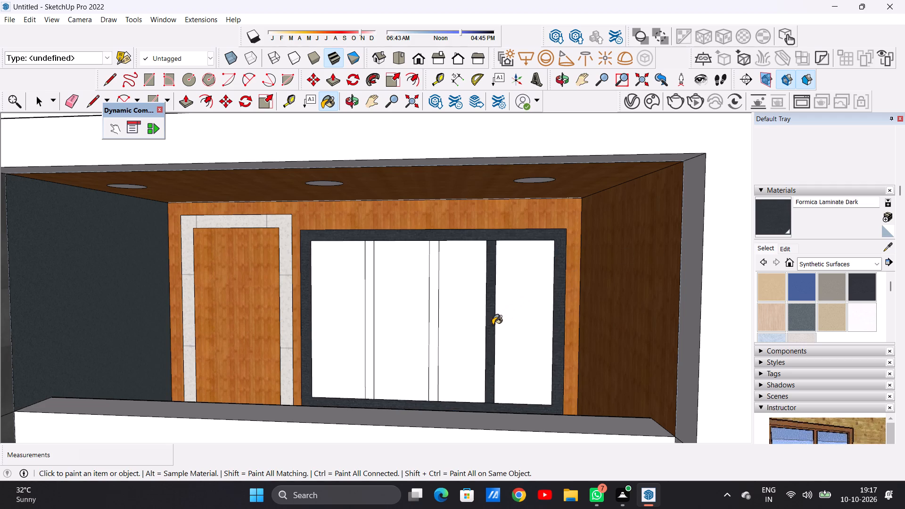
click(434, 311)
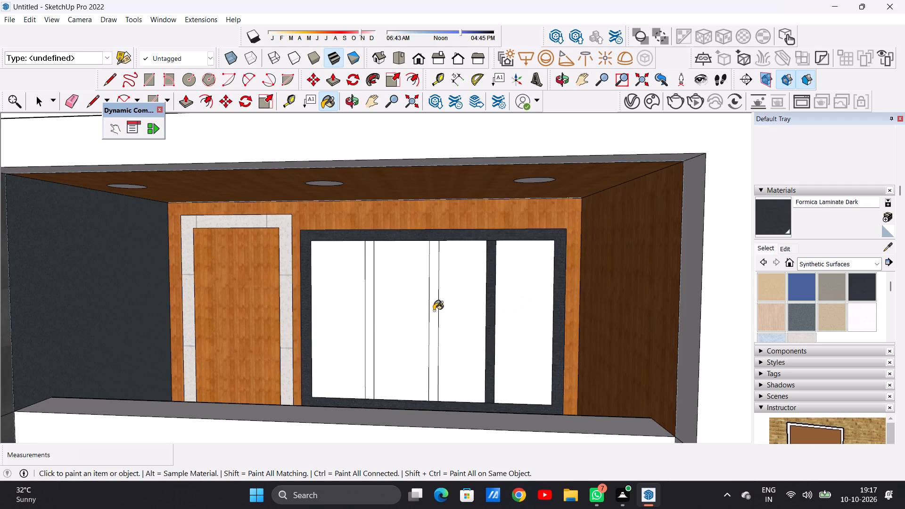
click(370, 322)
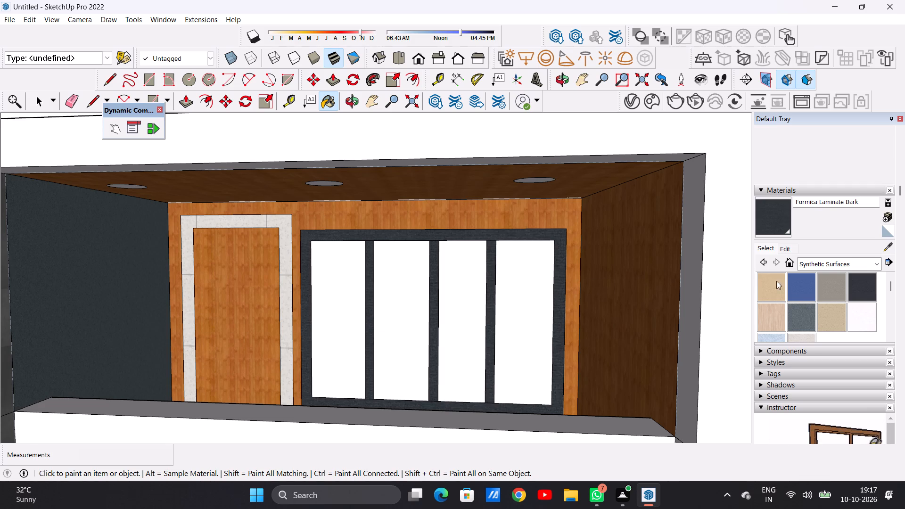
Paint the four panes of the lowest balcony's window with Translucent Glass Safety from the Glass and Mirrors materials.
click(872, 265)
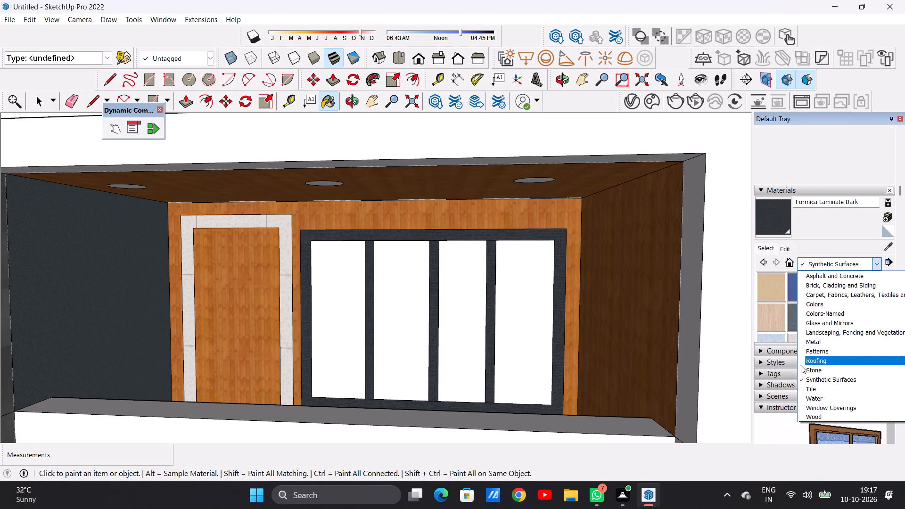
click(829, 322)
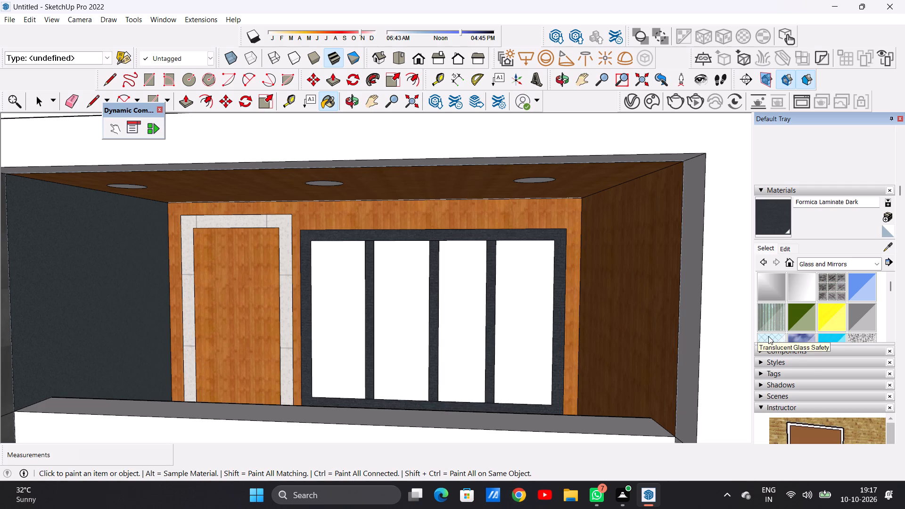
click(768, 336)
click(519, 315)
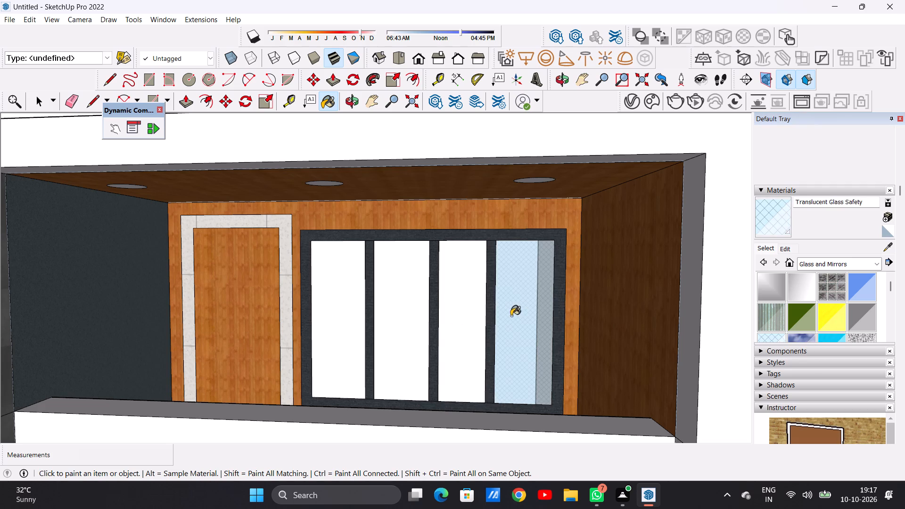
click(466, 320)
click(405, 318)
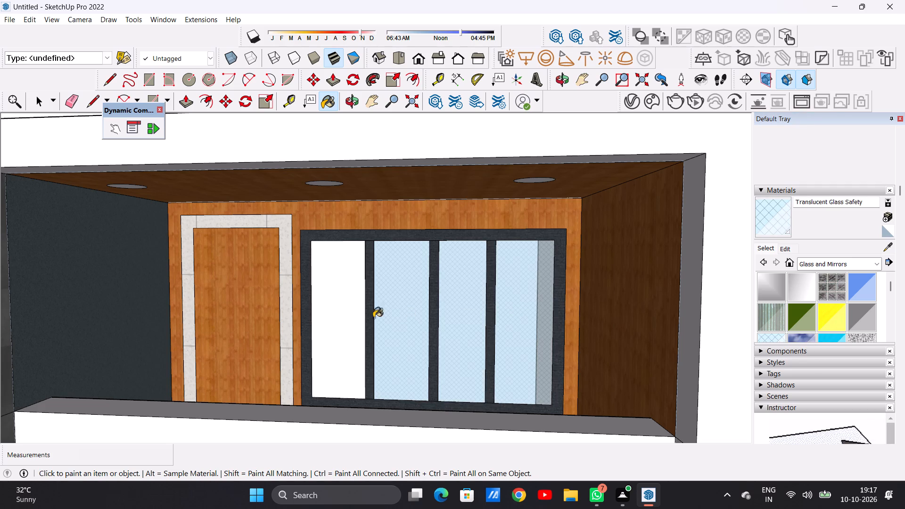
click(332, 318)
Paint the window frame and three mullions in the second balcony from the bottom with Formica Laminate Dark from the Synthetic Surfaces materials.
scroll(344, 349, up, 15)
scroll(343, 357, down, 5)
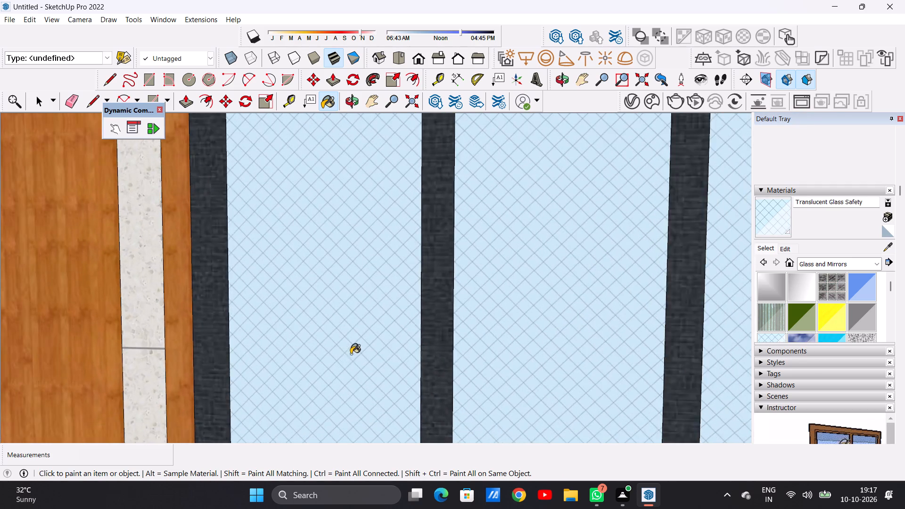
scroll(351, 354, down, 20)
scroll(351, 354, down, 4)
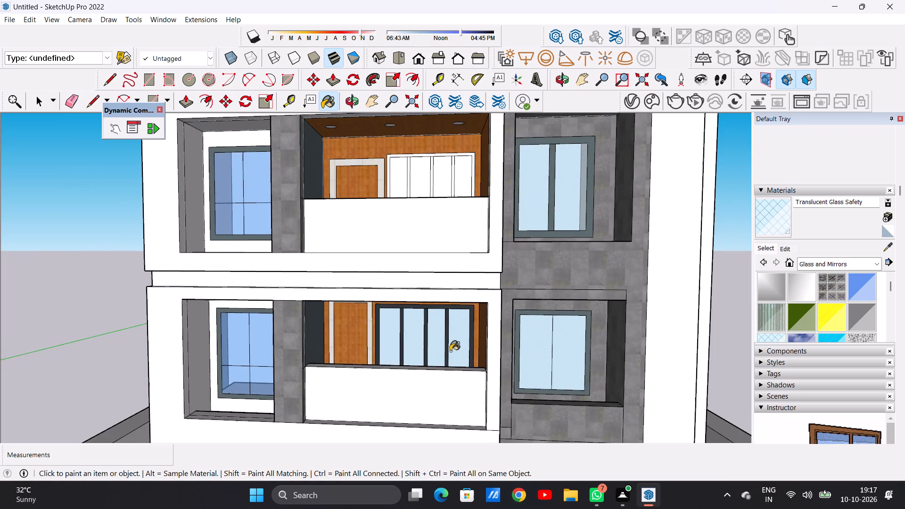
scroll(446, 353, down, 5)
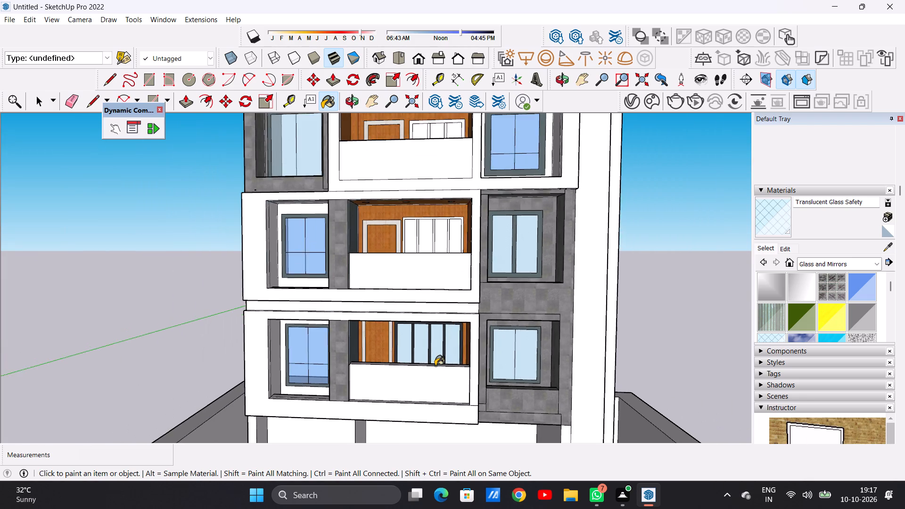
scroll(435, 366, down, 4)
scroll(420, 281, up, 7)
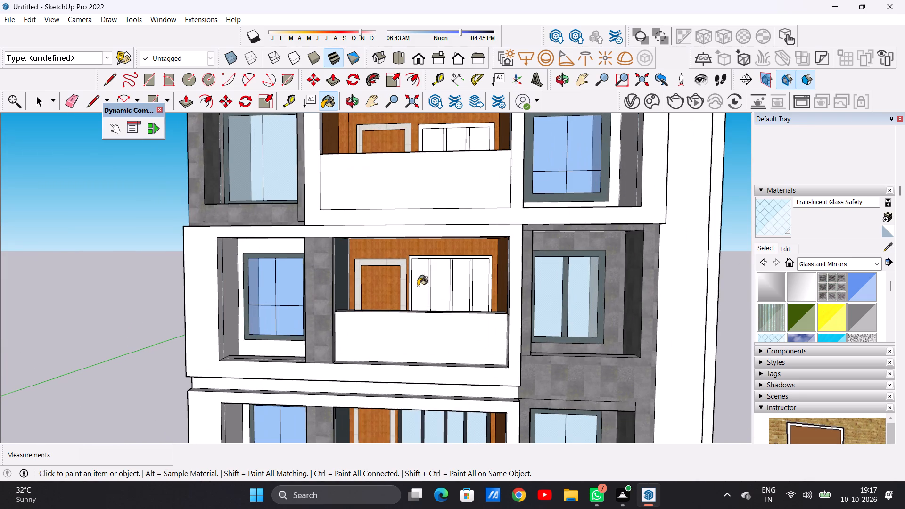
scroll(436, 296, up, 7)
scroll(437, 302, down, 13)
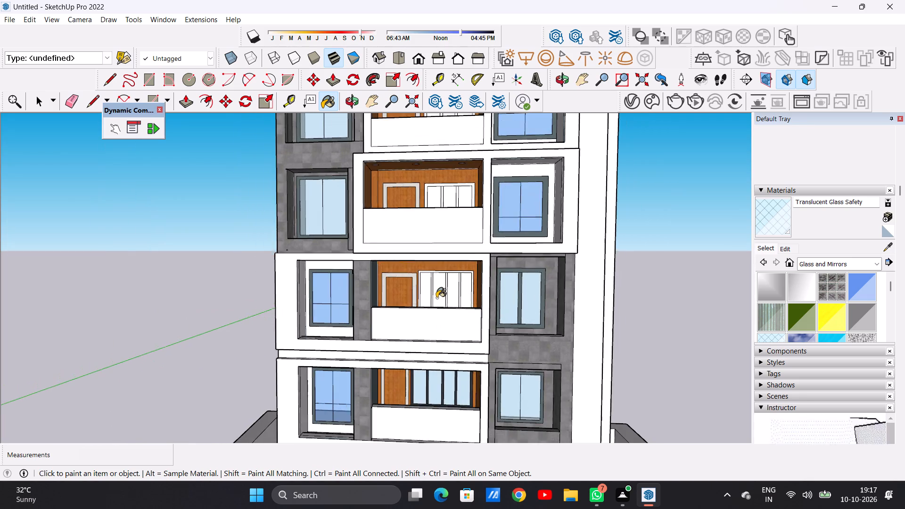
scroll(468, 304, up, 13)
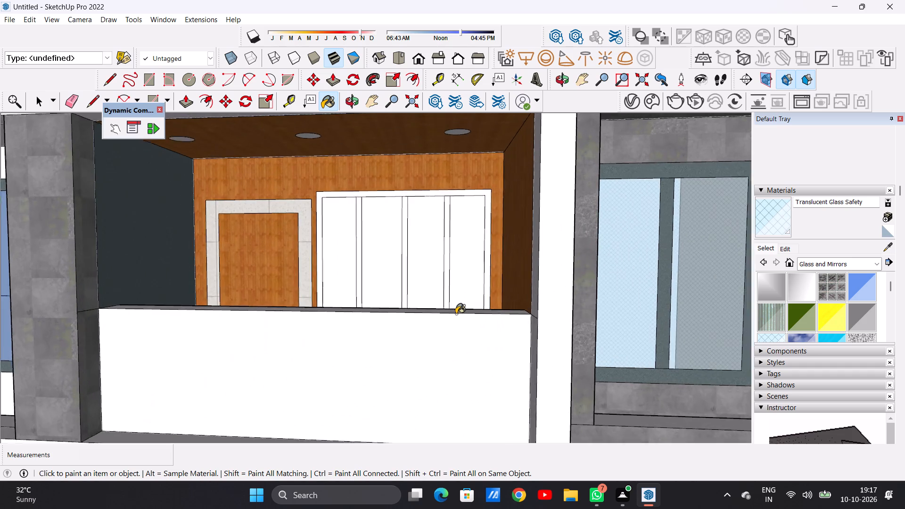
scroll(456, 314, up, 2)
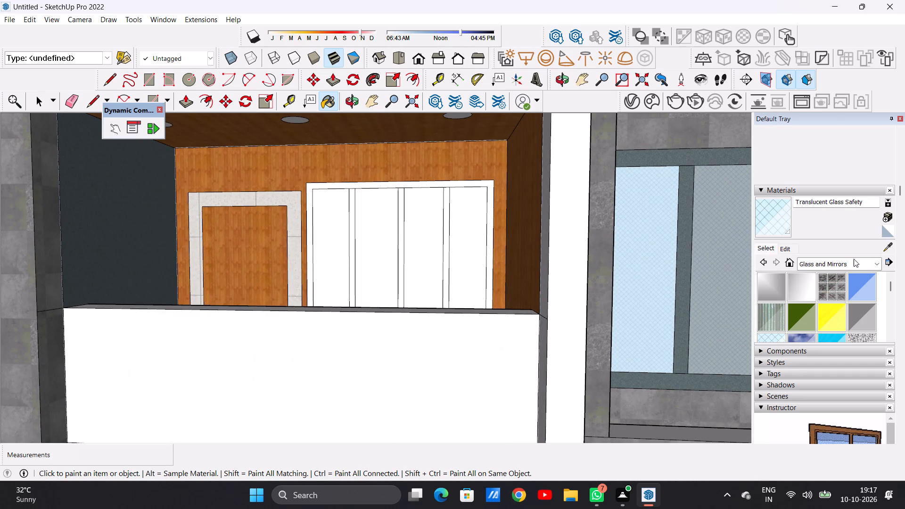
click(875, 263)
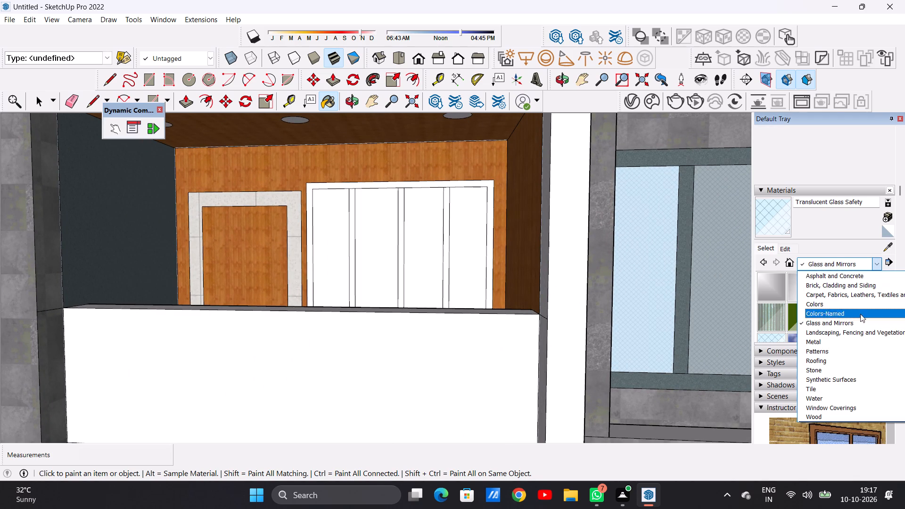
click(847, 376)
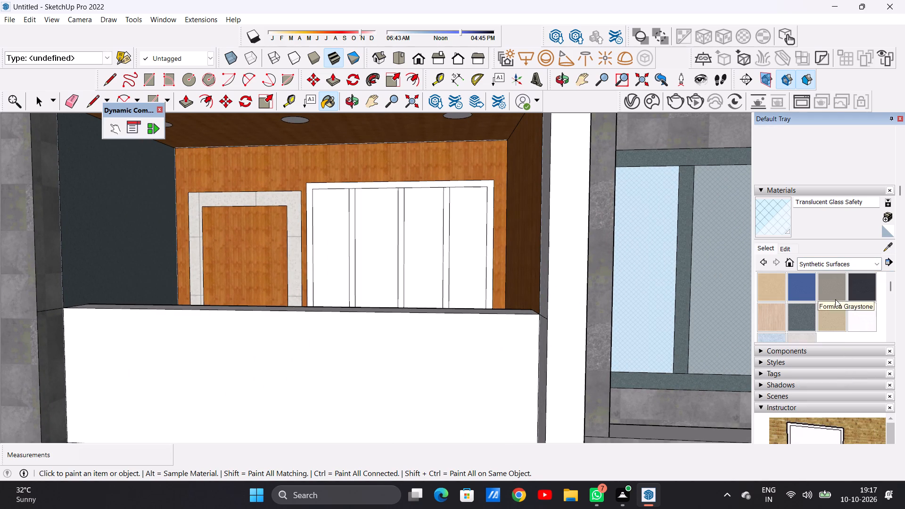
click(858, 291)
scroll(314, 241, up, 2)
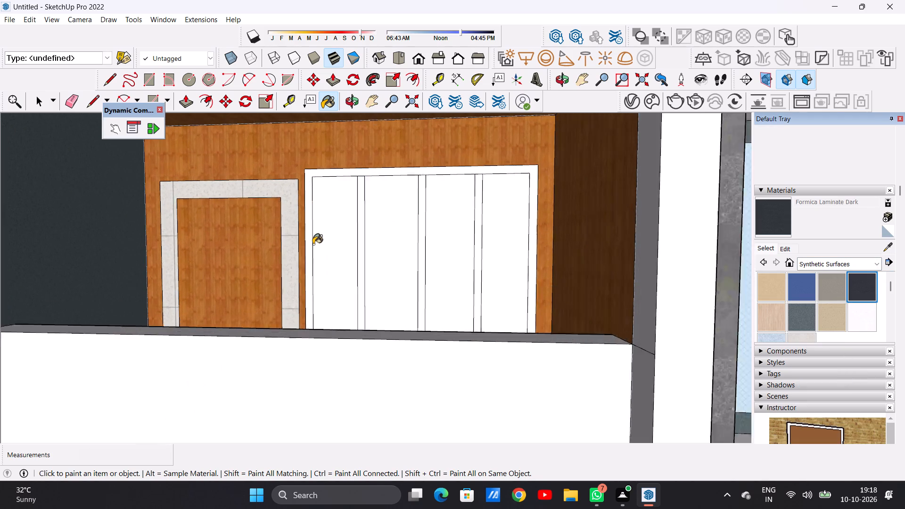
scroll(313, 244, up, 4)
scroll(308, 253, down, 1)
scroll(308, 253, up, 2)
click(308, 254)
scroll(346, 273, down, 2)
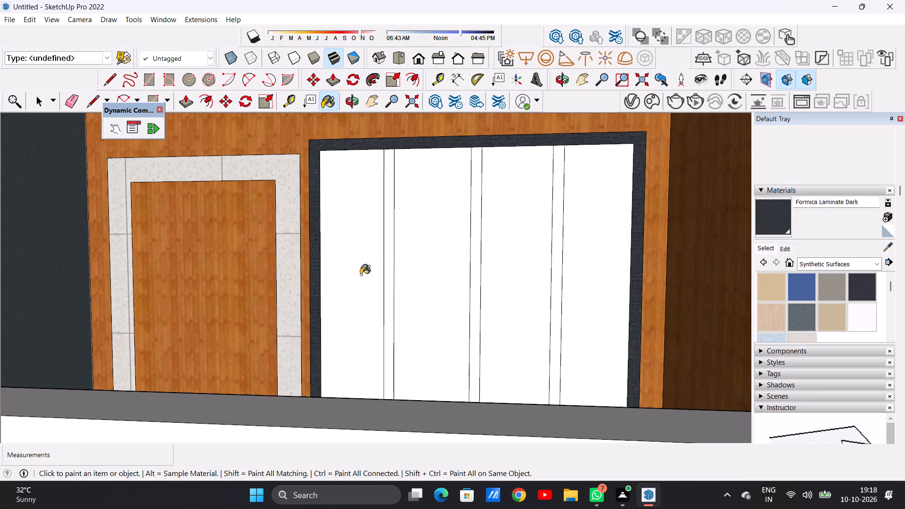
click(387, 279)
scroll(526, 285, up, 3)
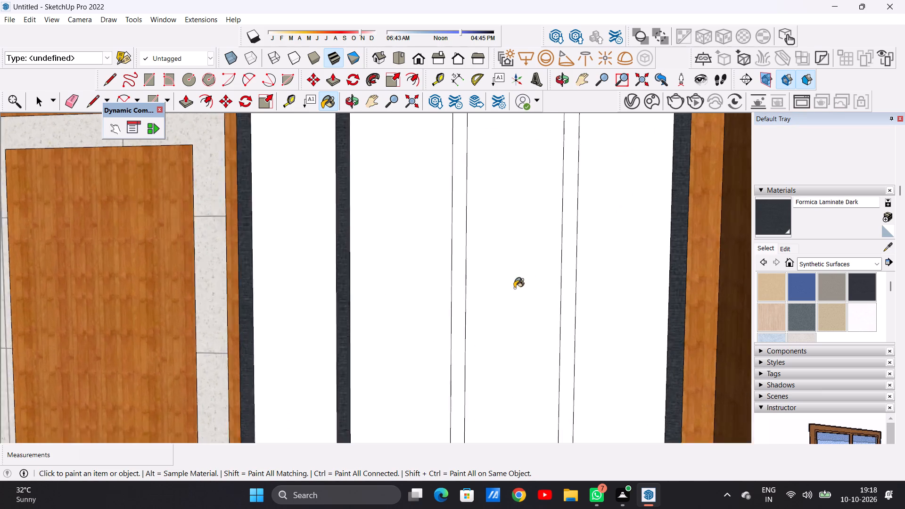
scroll(514, 288, up, 2)
click(444, 289)
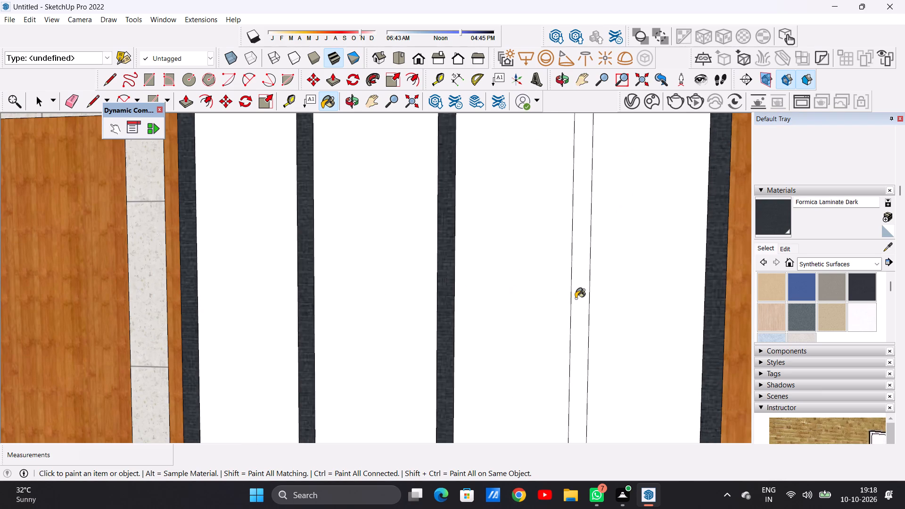
click(580, 297)
Paint the four window panes in the second balcony from the bottom with Translucent Glass Safety from the Glass and Mirrors materials.
scroll(576, 297, down, 2)
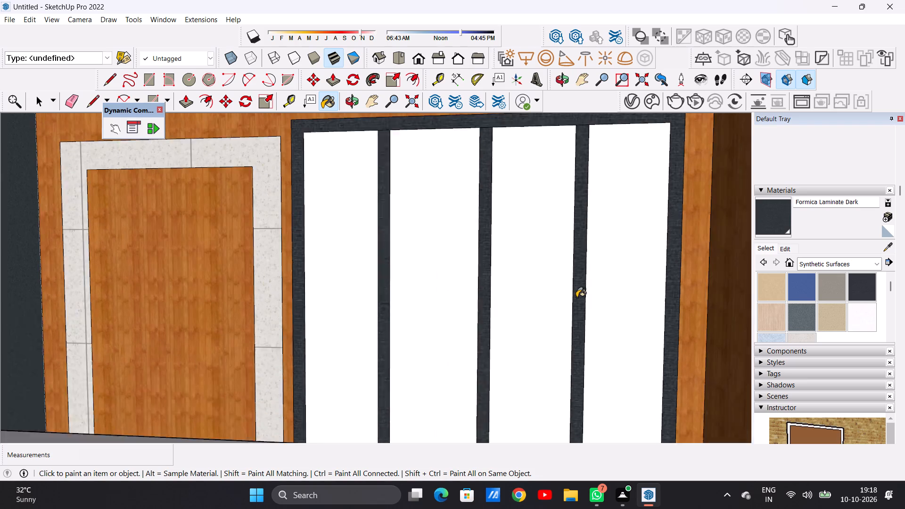
scroll(576, 297, down, 11)
middle_drag(540, 298, 549, 375)
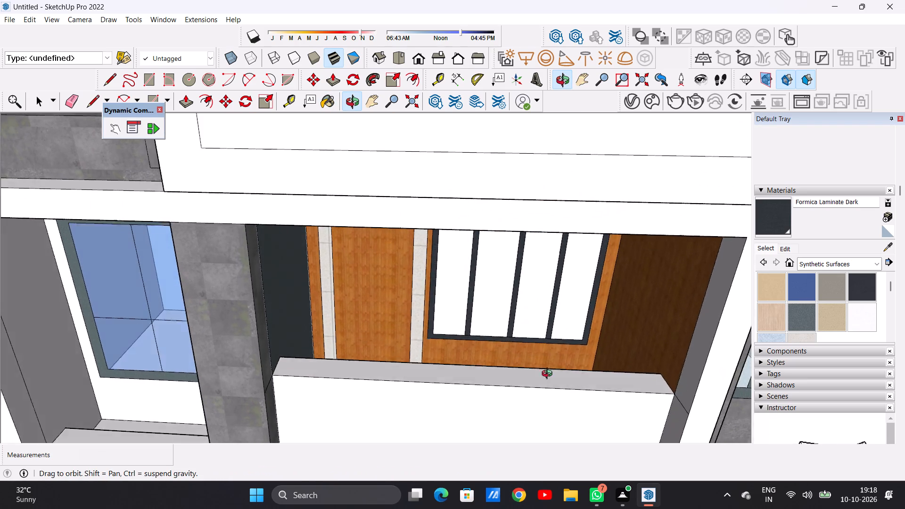
middle_drag(549, 375, 551, 320)
scroll(482, 323, down, 4)
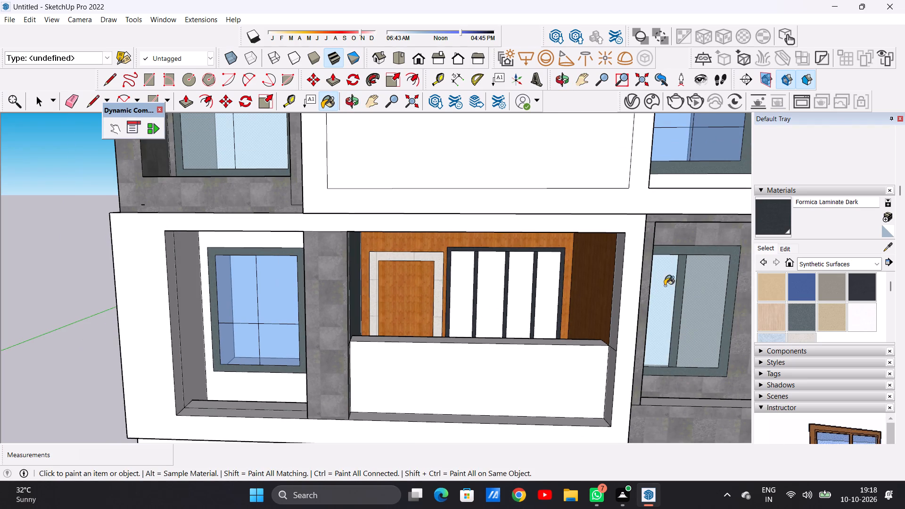
click(876, 265)
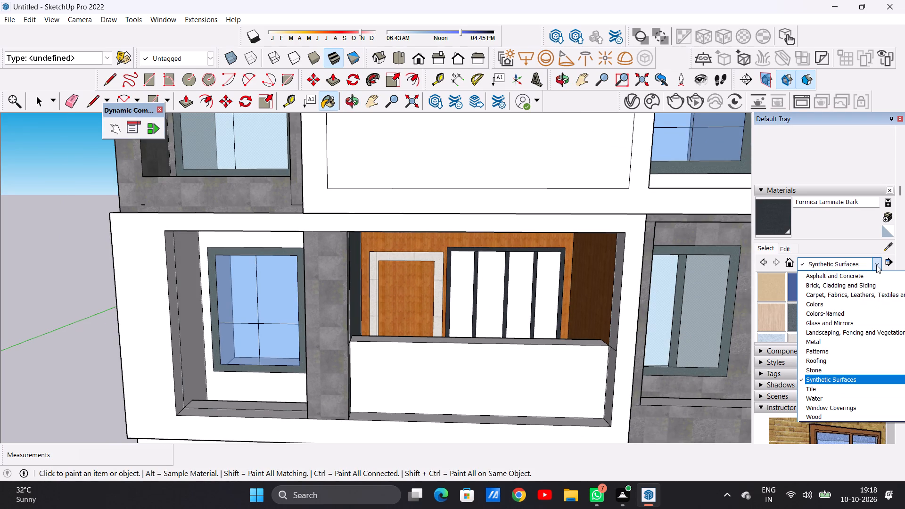
click(830, 320)
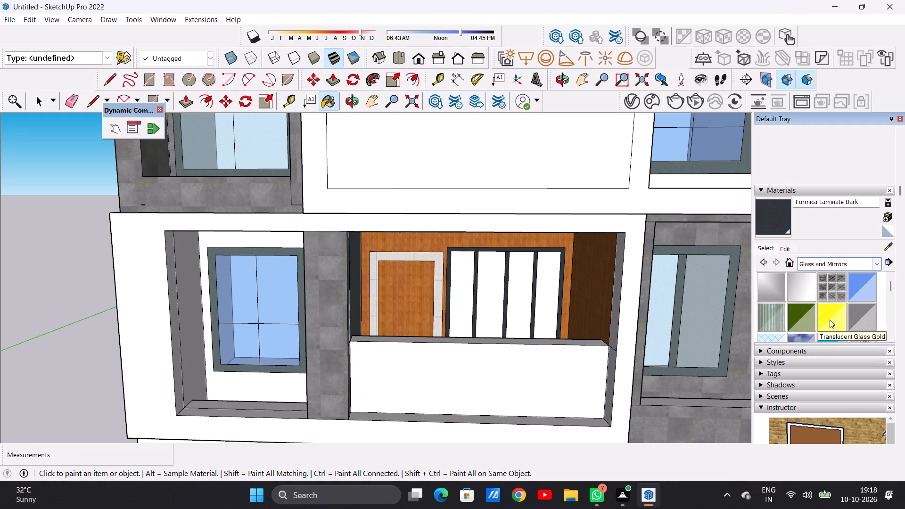
scroll(775, 309, down, 1)
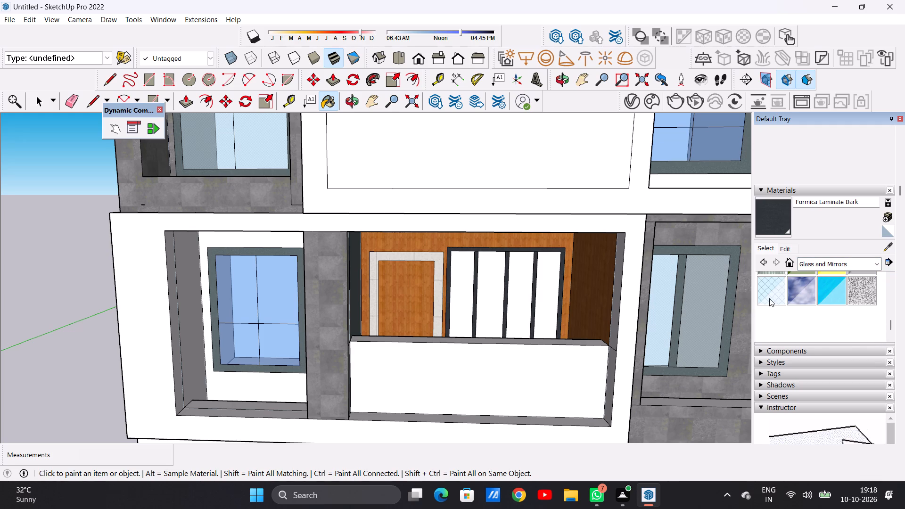
click(772, 292)
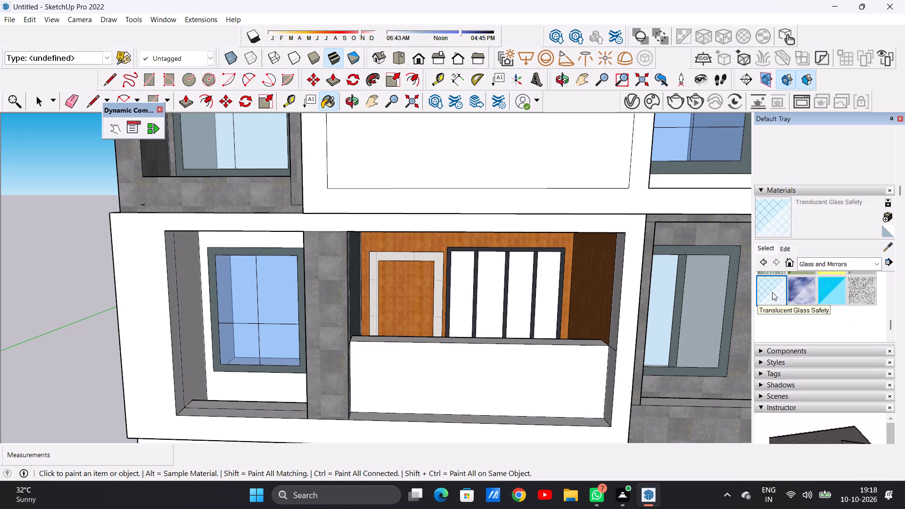
scroll(471, 300, up, 11)
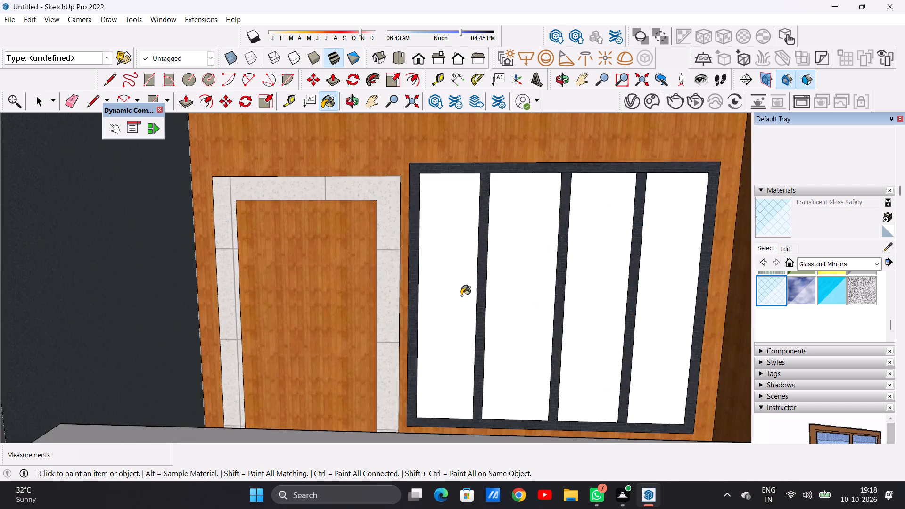
click(453, 289)
click(535, 282)
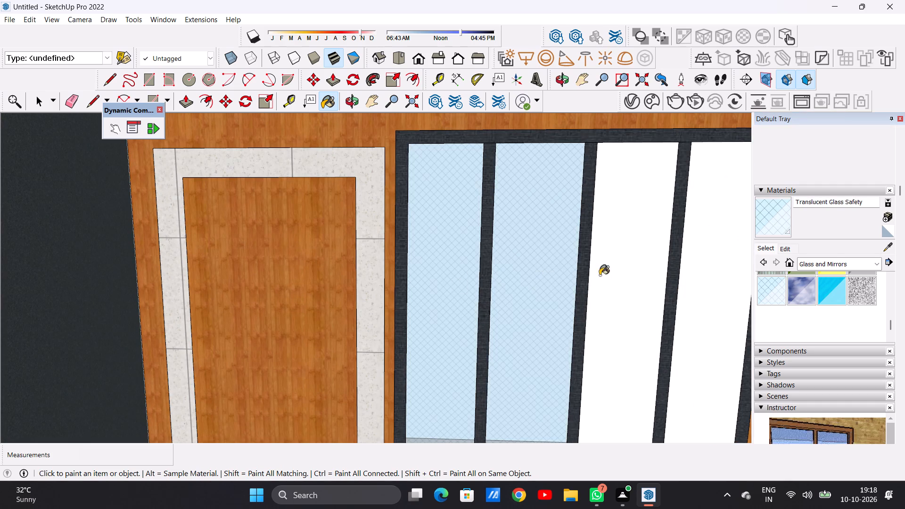
click(612, 275)
click(700, 263)
scroll(508, 299, down, 2)
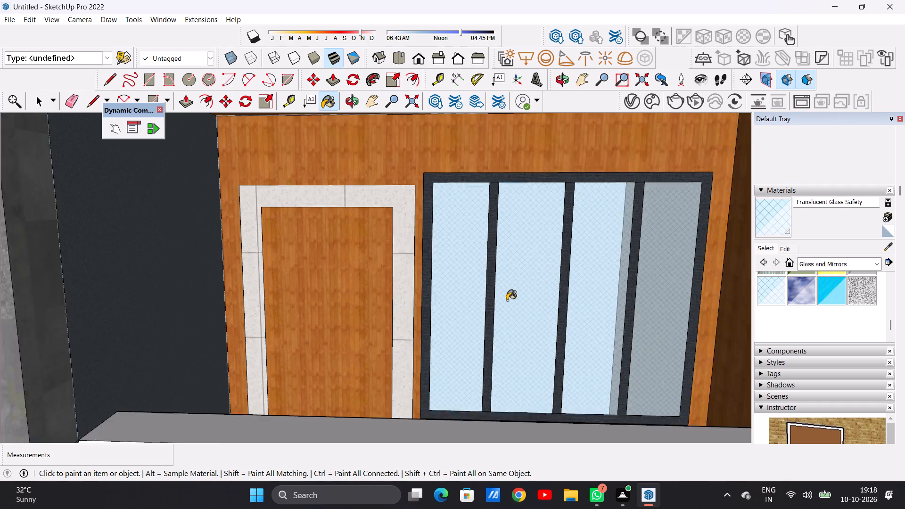
Paint the window frame and two mullions in the third balcony from the bottom with Formica Laminate Dark from the Synthetic Surfaces materials.
scroll(507, 300, down, 20)
scroll(507, 300, down, 5)
scroll(434, 296, down, 2)
scroll(473, 267, up, 17)
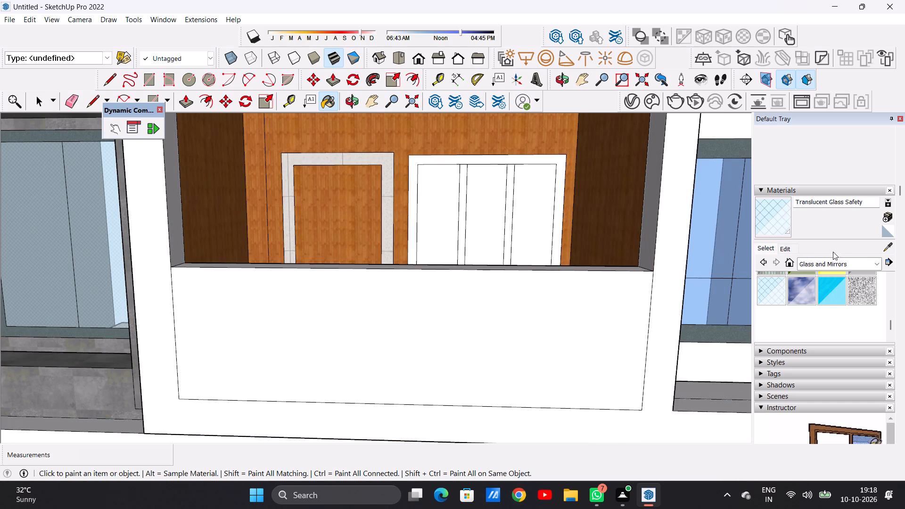
click(880, 261)
click(850, 383)
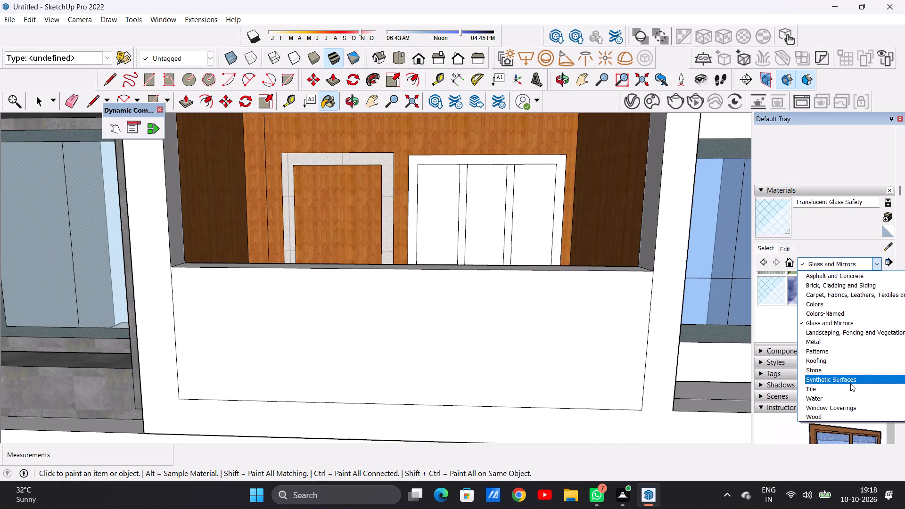
click(856, 288)
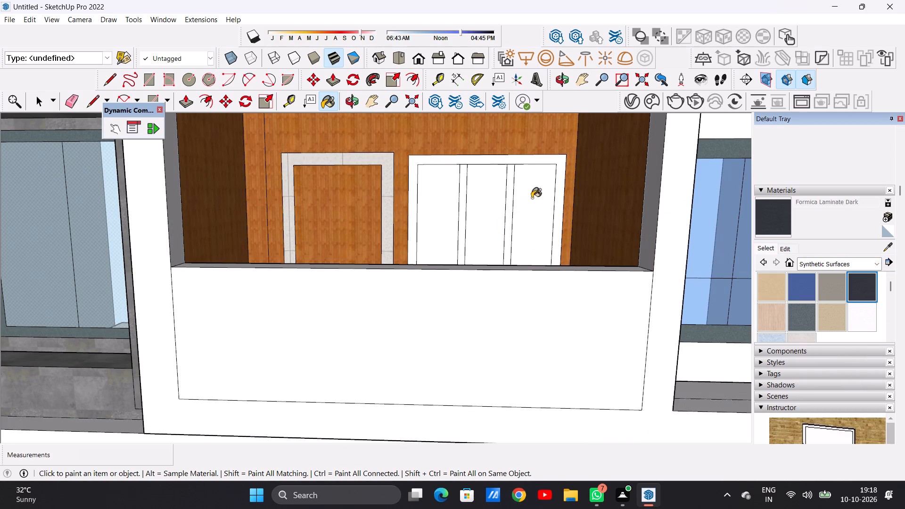
scroll(567, 190, up, 7)
click(555, 205)
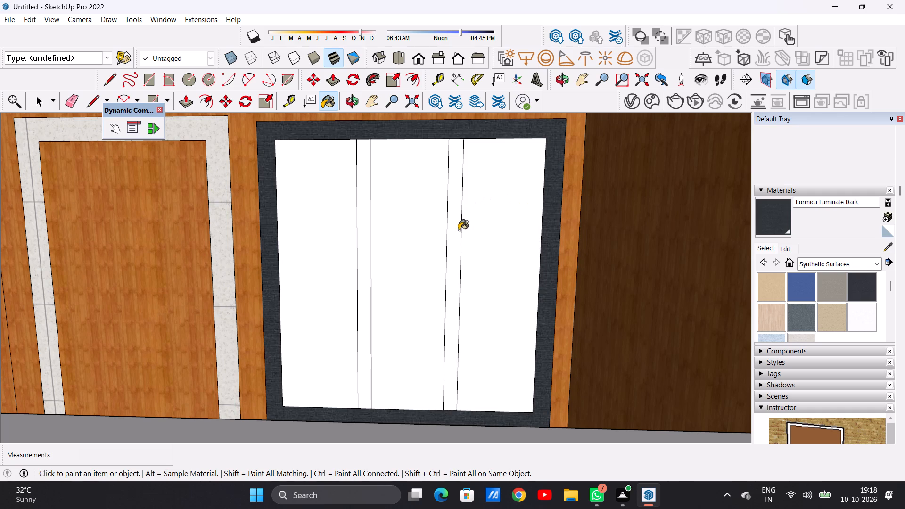
click(456, 235)
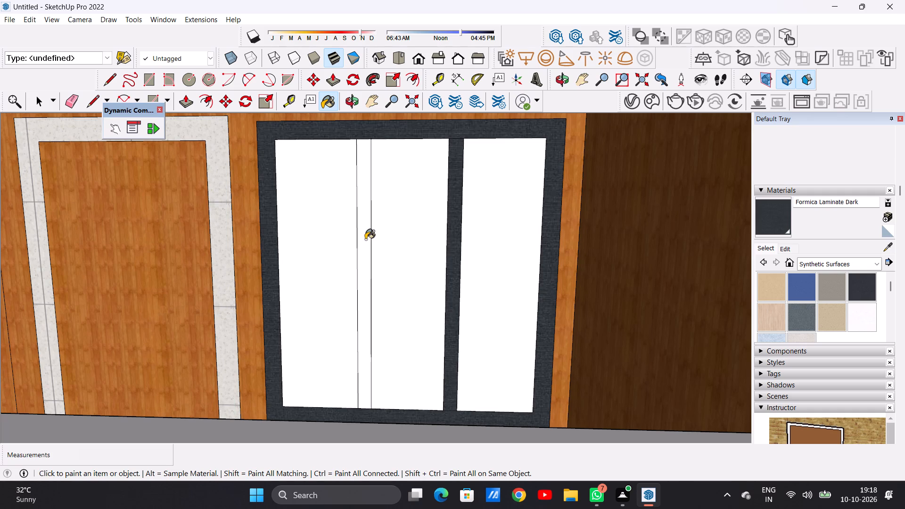
click(365, 239)
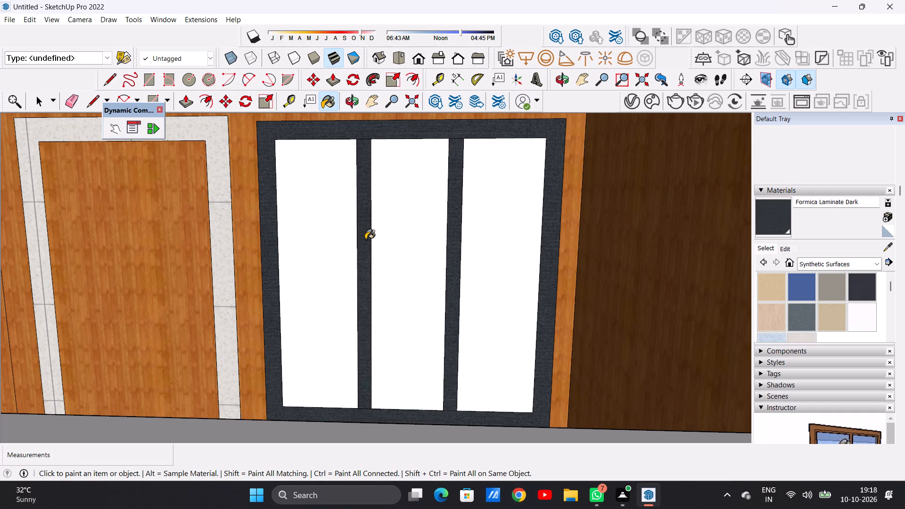
Paint the three window panes in the third balcony from the bottom with Translucent Glass Safety from the Glass and Mirrors materials.
scroll(365, 239, down, 15)
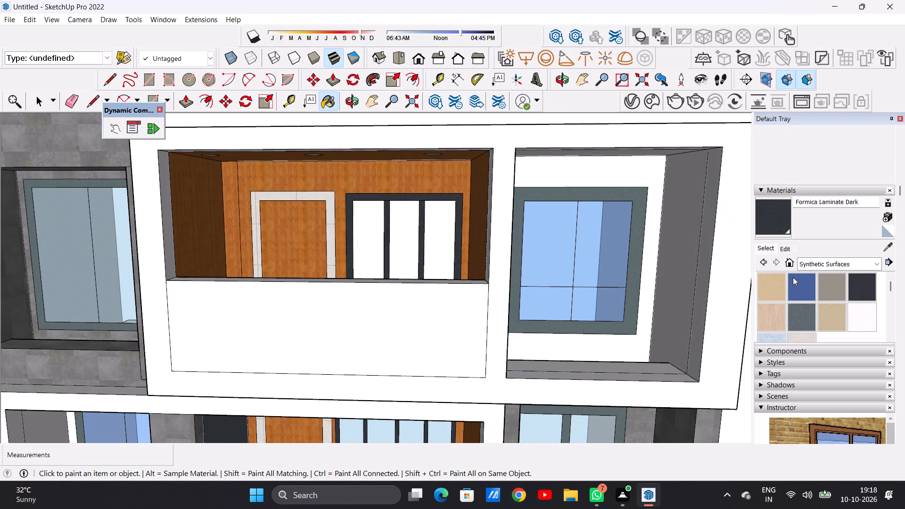
click(879, 261)
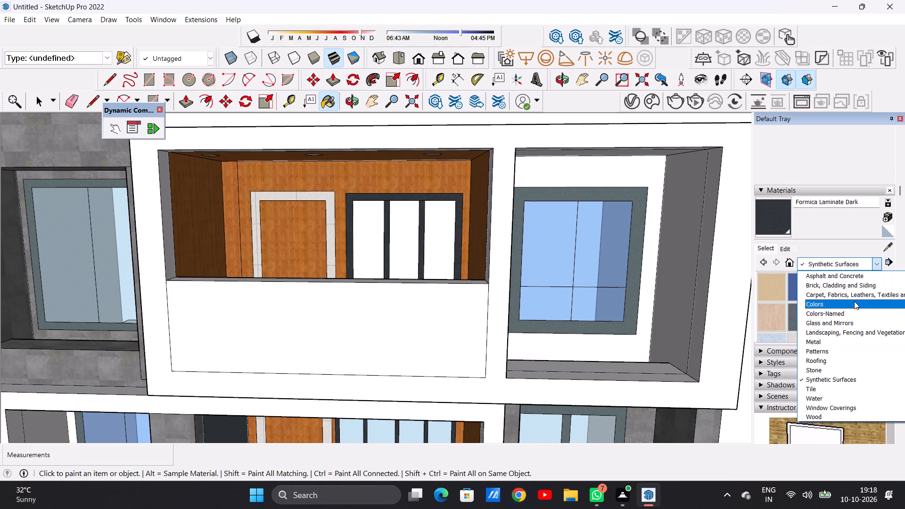
click(847, 320)
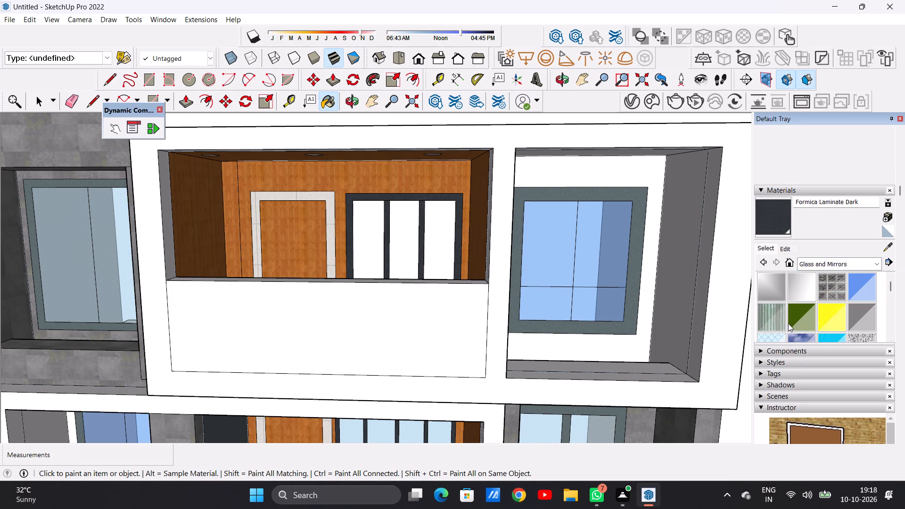
scroll(772, 317, down, 1)
click(772, 291)
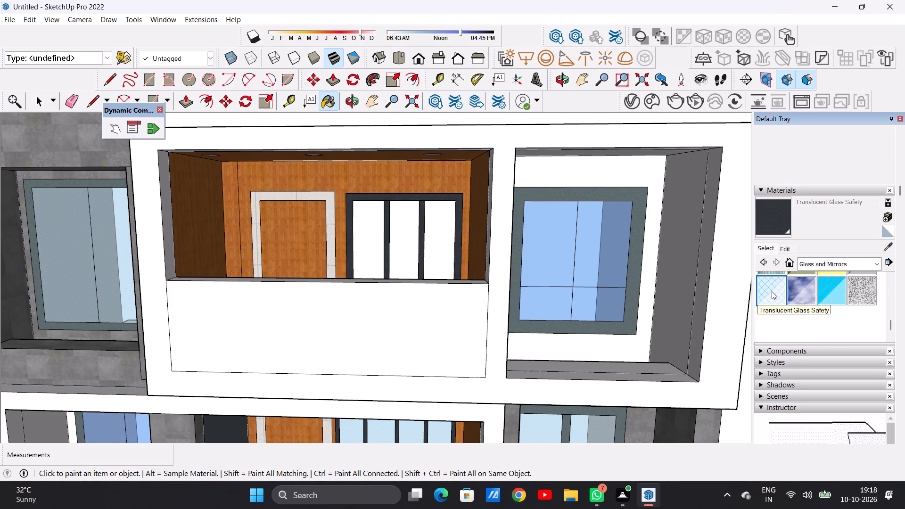
scroll(389, 244, up, 3)
scroll(438, 232, up, 6)
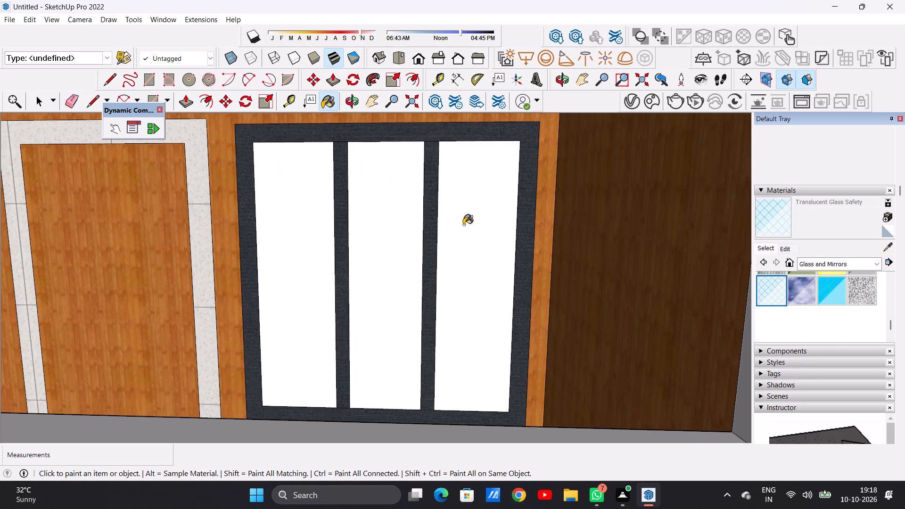
click(468, 224)
click(393, 241)
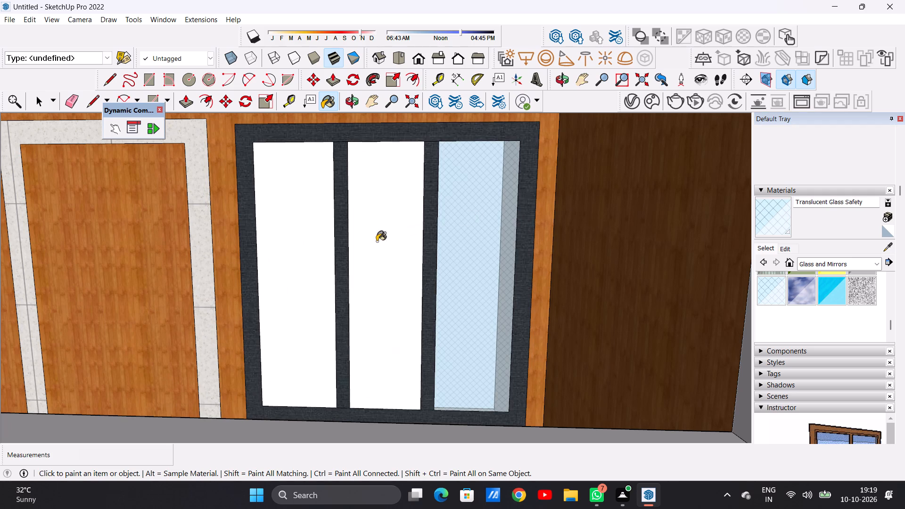
click(286, 259)
Paint the outer frame of the topmost balcony's window with Formica Laminate Dark from the Synthetic Surfaces materials.
scroll(427, 245, down, 10)
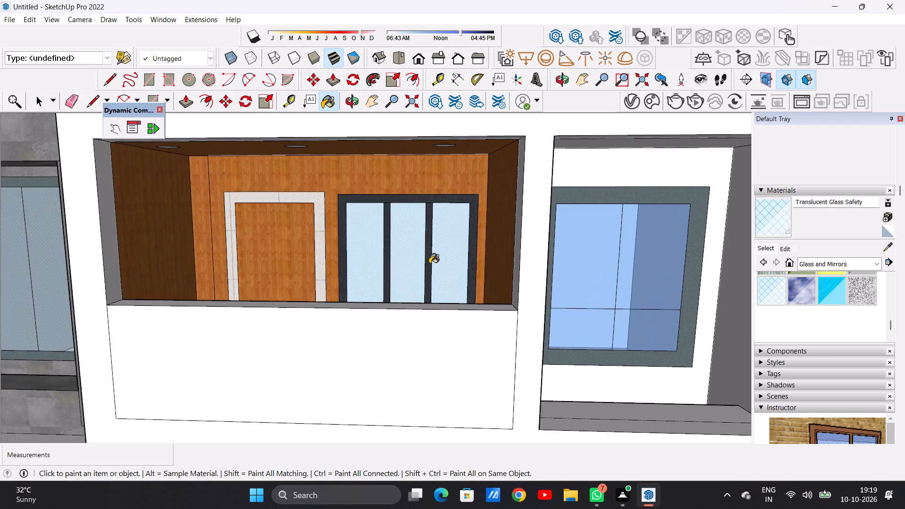
scroll(429, 264, down, 16)
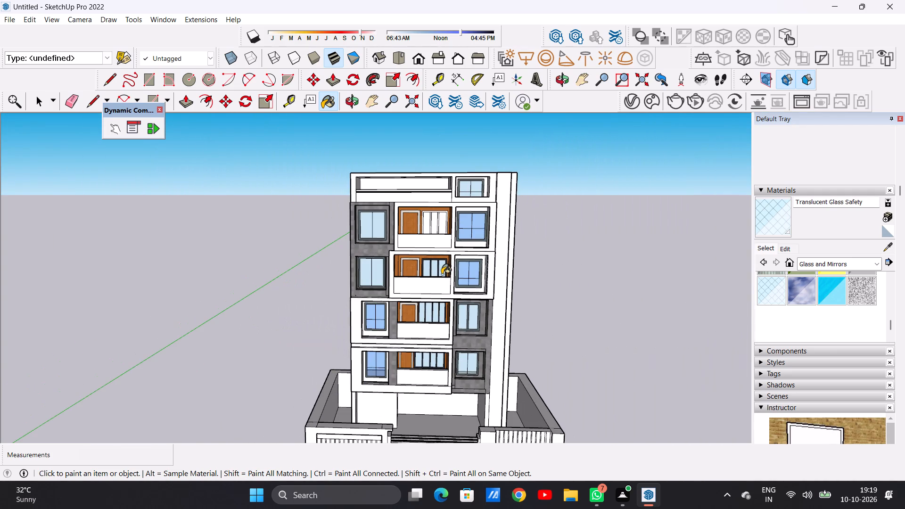
scroll(439, 231, up, 17)
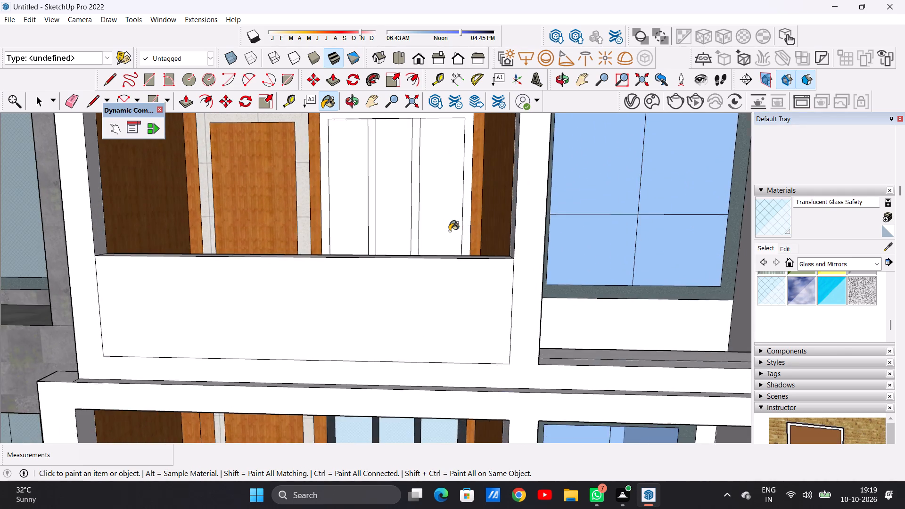
scroll(449, 234, down, 3)
scroll(470, 230, up, 3)
scroll(470, 230, down, 2)
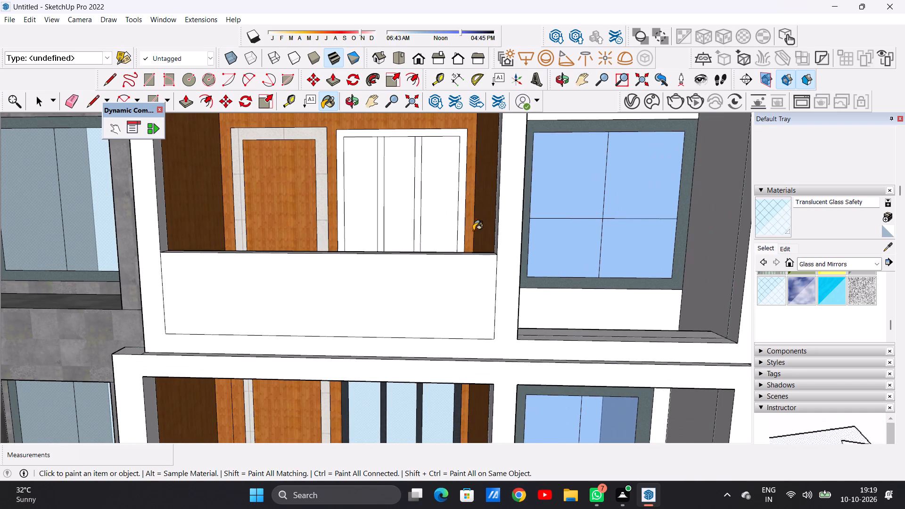
click(873, 264)
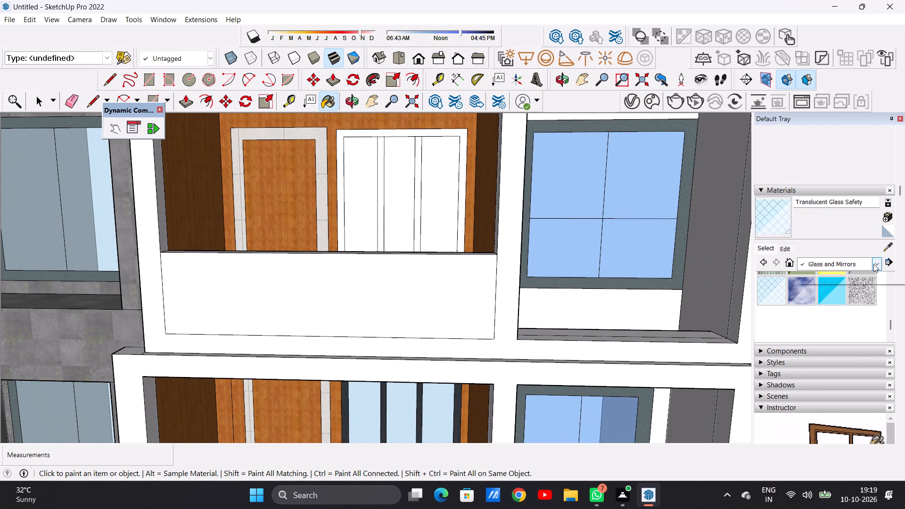
click(851, 381)
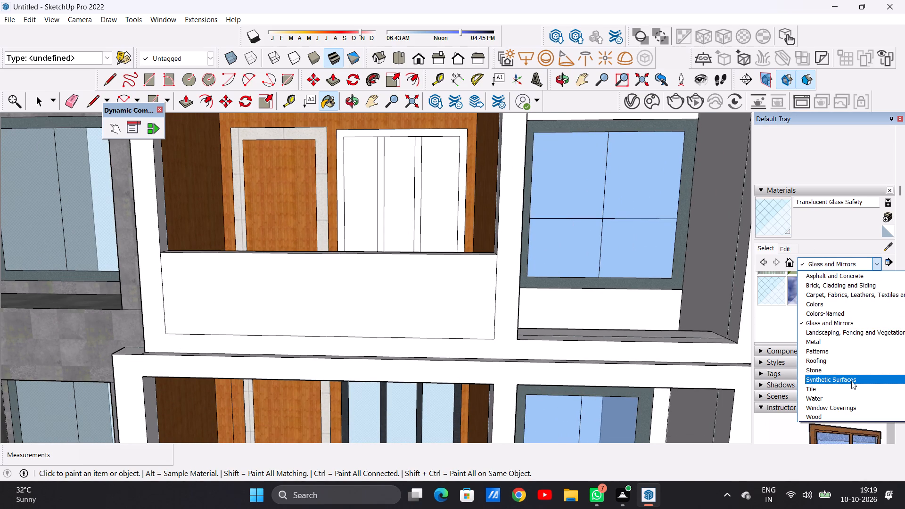
click(863, 280)
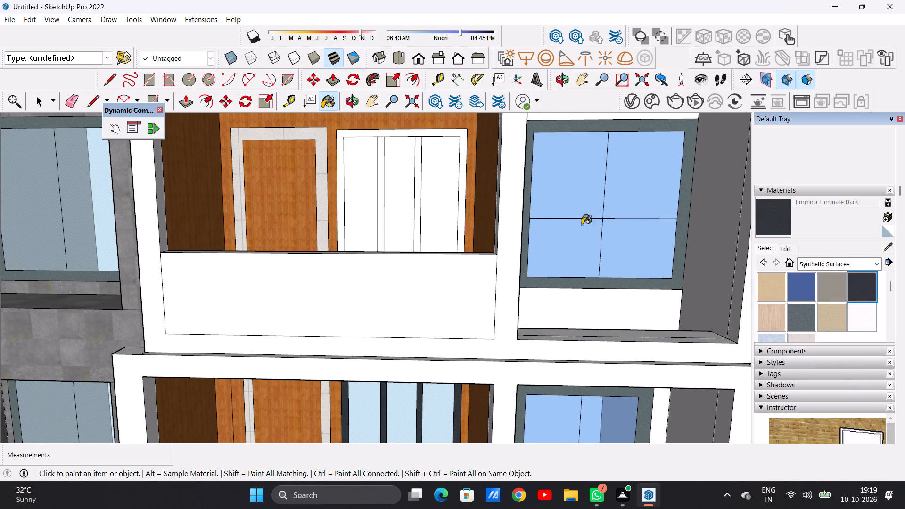
scroll(467, 166, up, 4)
click(460, 174)
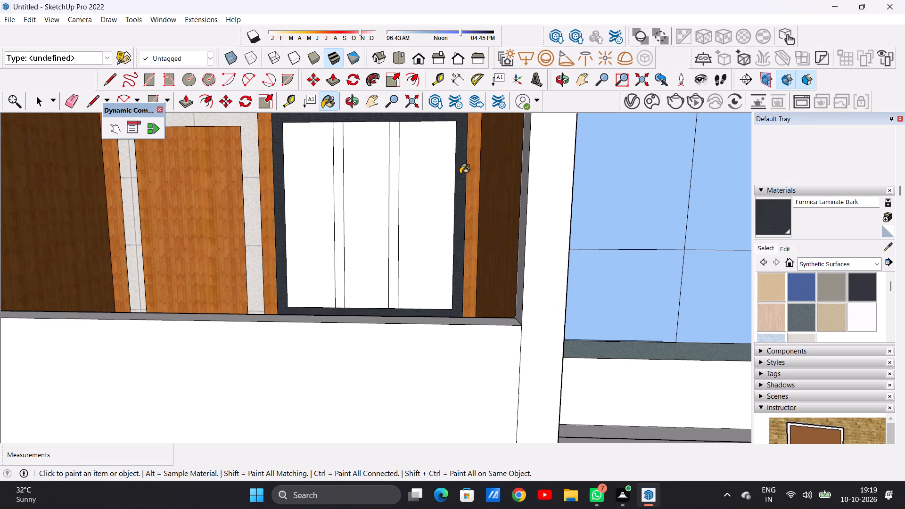
Paint the two mullions of the topmost balcony's window with Formica Laminate Dark.
scroll(476, 213, down, 3)
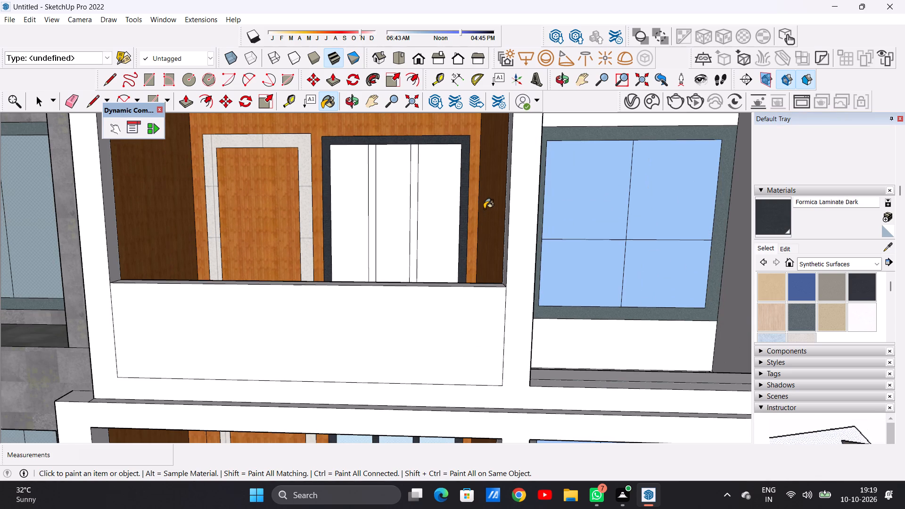
scroll(484, 209, down, 5)
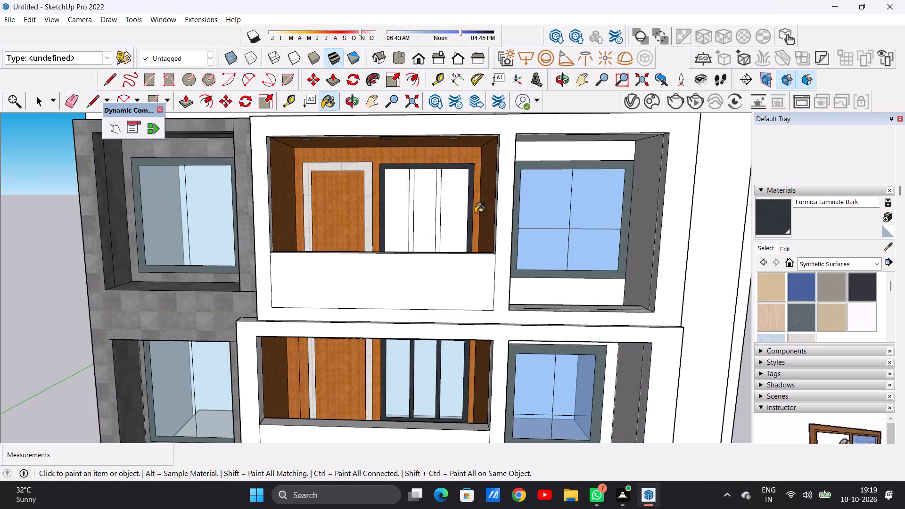
scroll(469, 210, down, 14)
middle_drag(470, 239, 313, 263)
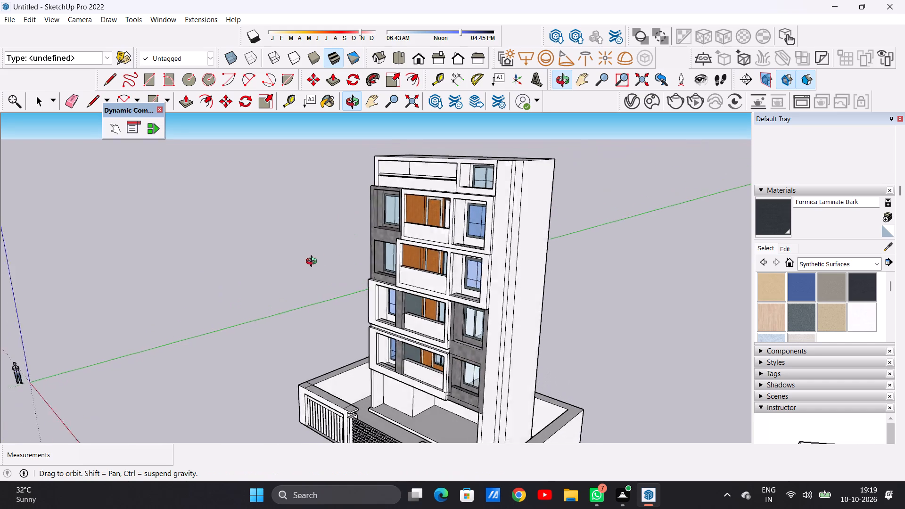
middle_drag(313, 263, 493, 238)
middle_click(473, 237)
middle_drag(473, 237, 498, 233)
scroll(371, 257, up, 18)
scroll(337, 249, down, 1)
scroll(337, 248, up, 4)
click(319, 237)
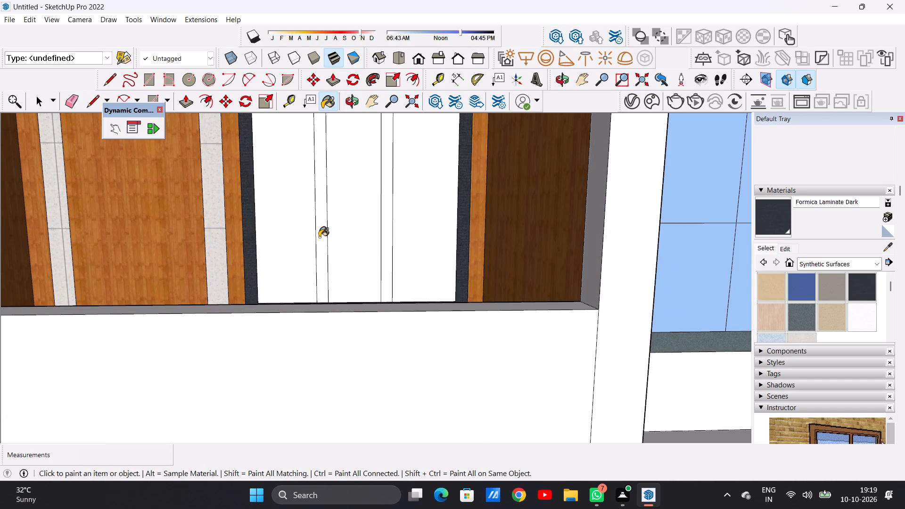
click(388, 238)
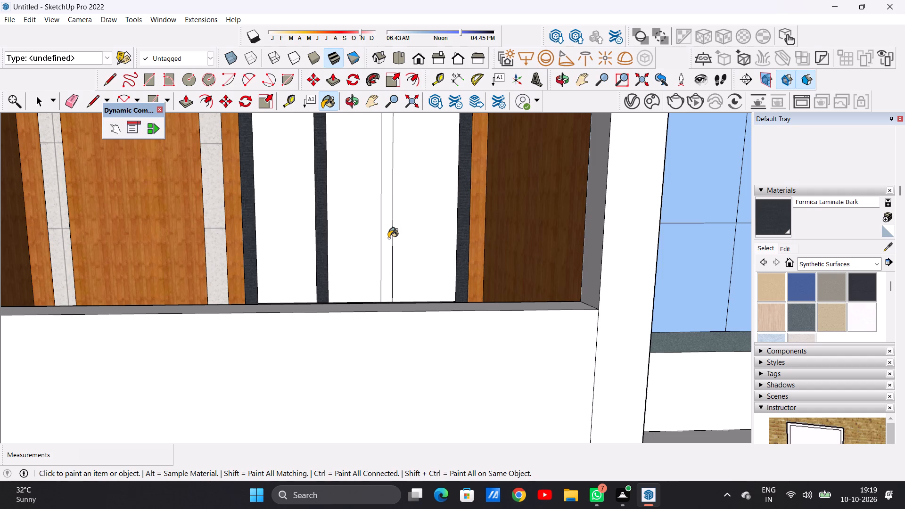
Paint the three window panes in the topmost balcony with Translucent Glass Safety from the Glass and Mirrors materials.
scroll(421, 235, down, 17)
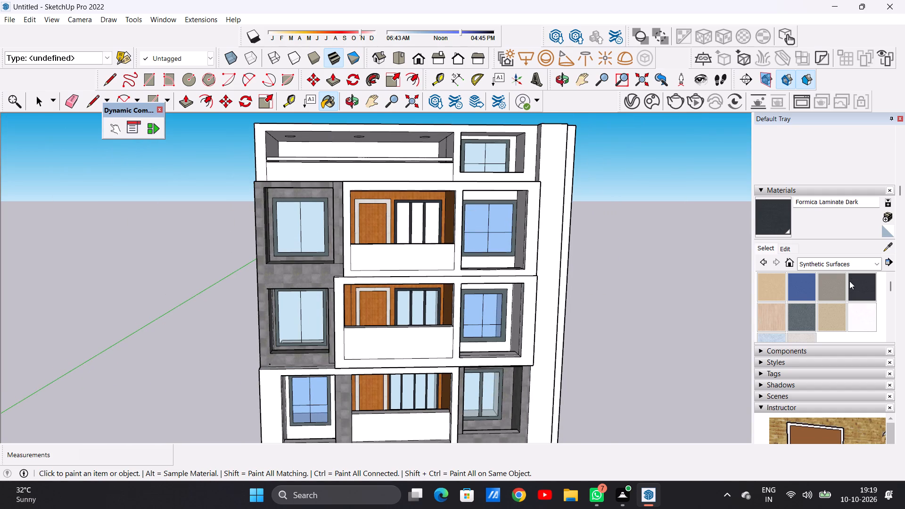
click(874, 262)
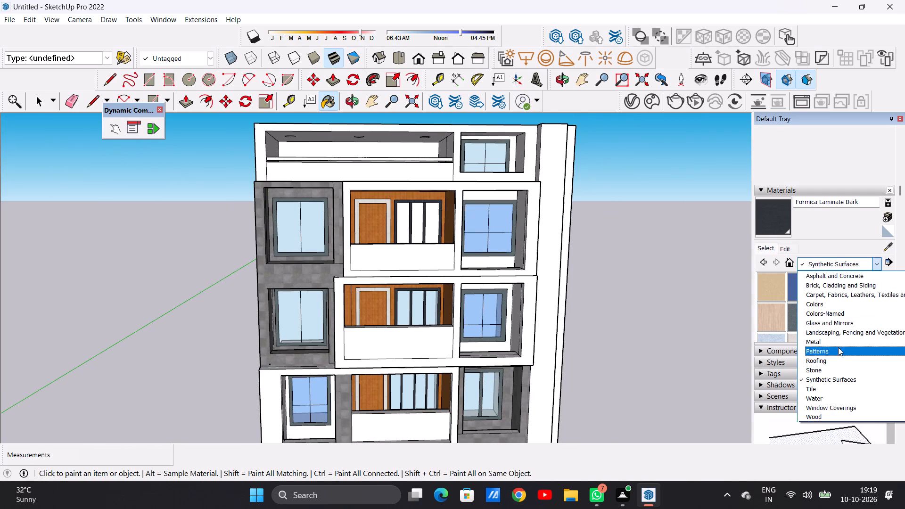
click(840, 322)
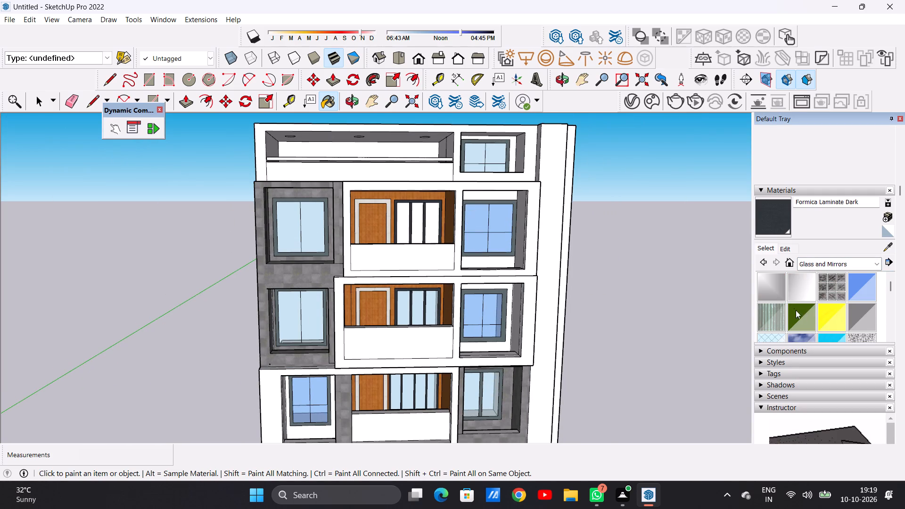
scroll(789, 299, down, 1)
click(774, 290)
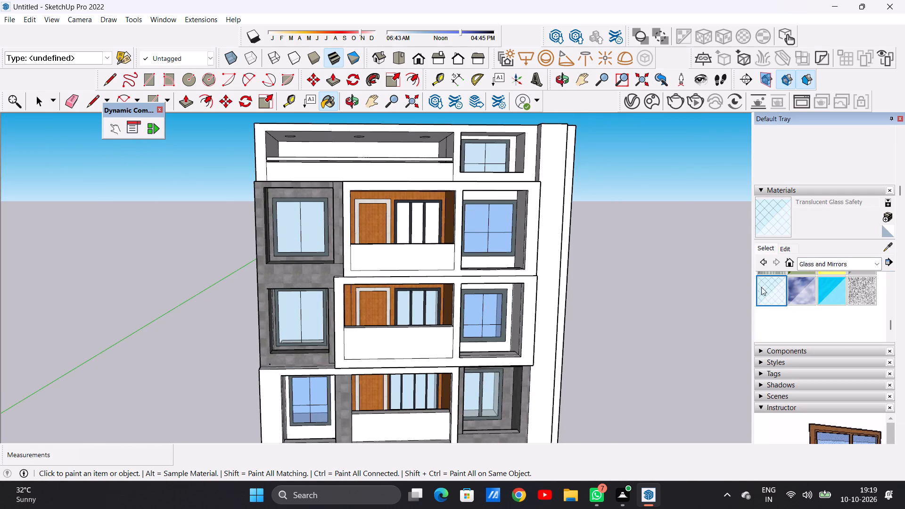
scroll(429, 231, up, 7)
scroll(429, 226, down, 1)
scroll(429, 226, up, 3)
click(429, 225)
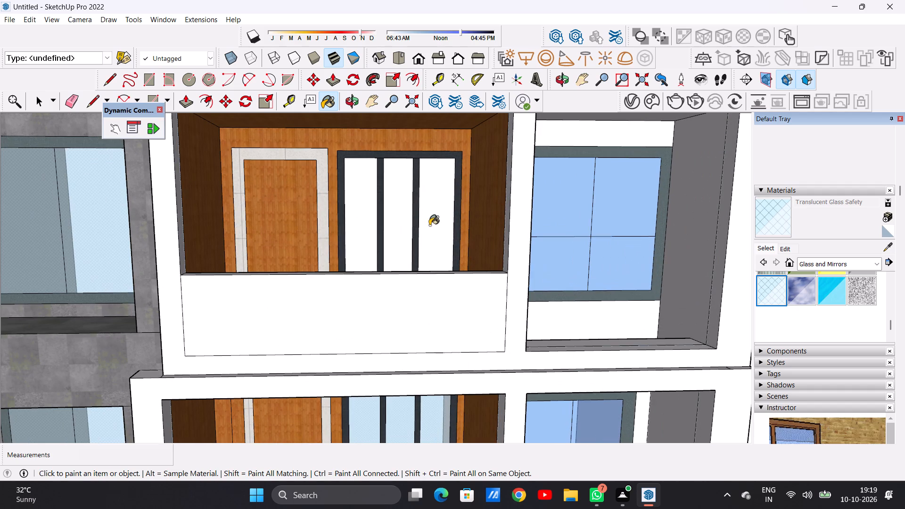
scroll(407, 230, up, 6)
click(395, 227)
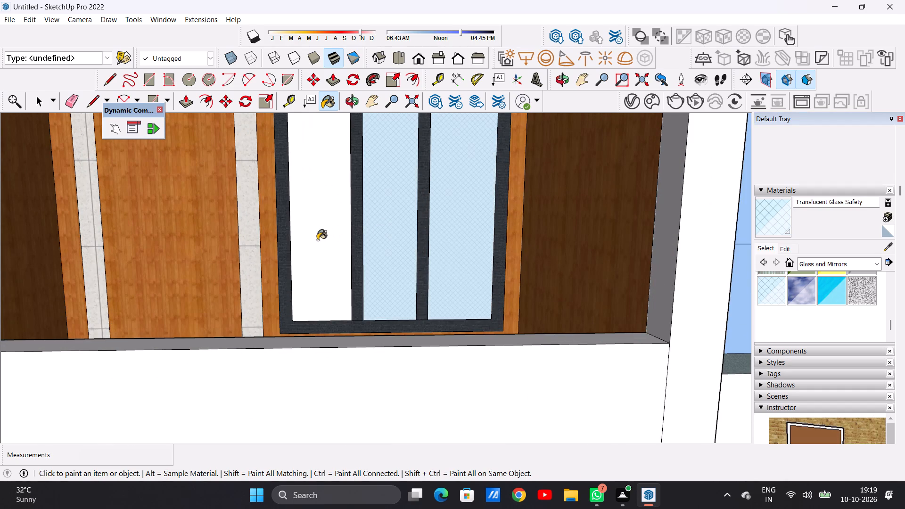
click(317, 240)
Inspect the topmost balcony's glazed window up close and review the whole front elevation from a distance and different angles.
scroll(416, 240, up, 4)
scroll(402, 244, down, 1)
scroll(402, 244, up, 11)
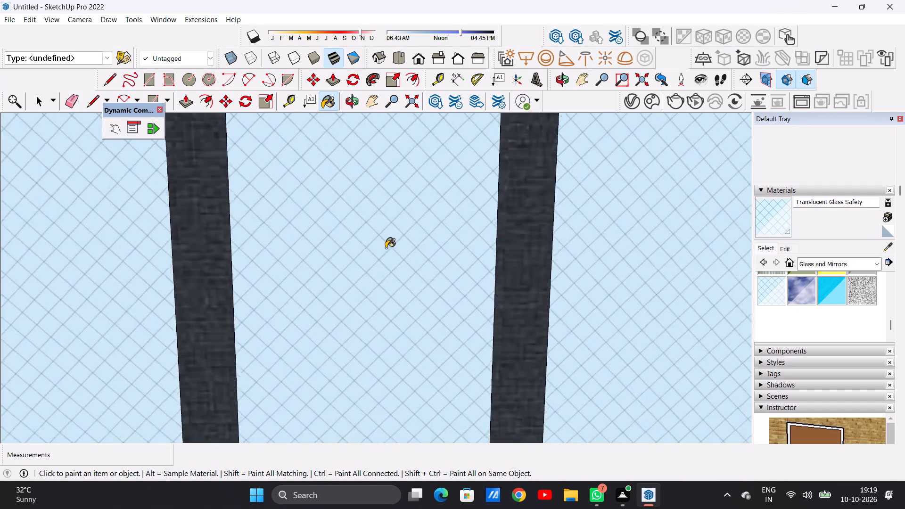
scroll(386, 248, up, 11)
scroll(457, 279, down, 13)
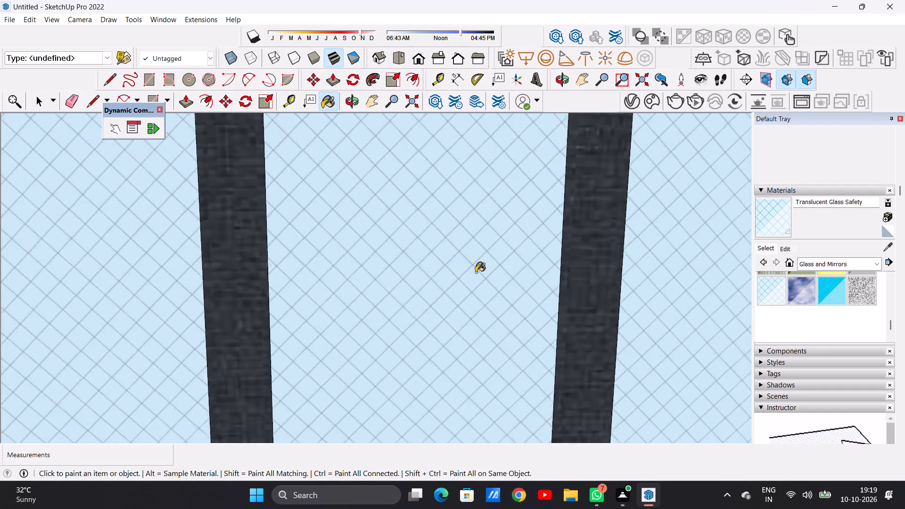
scroll(476, 272, down, 17)
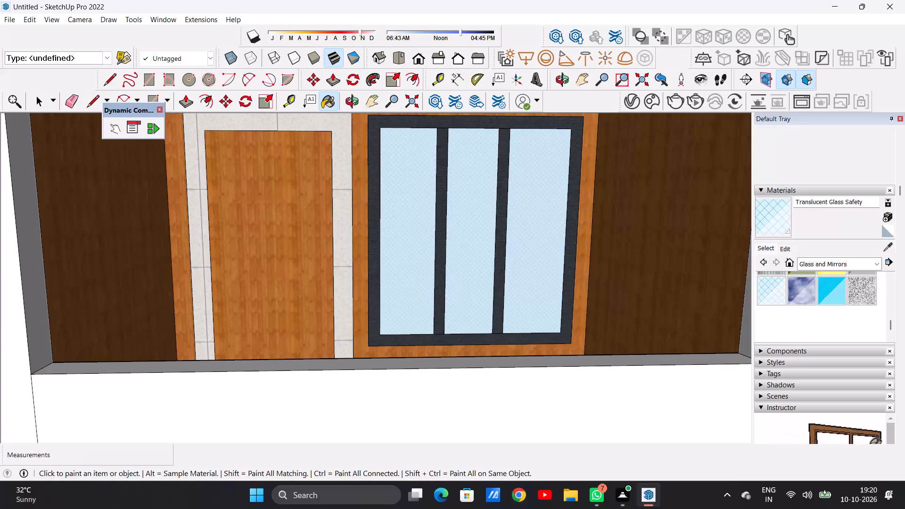
scroll(356, 361, down, 13)
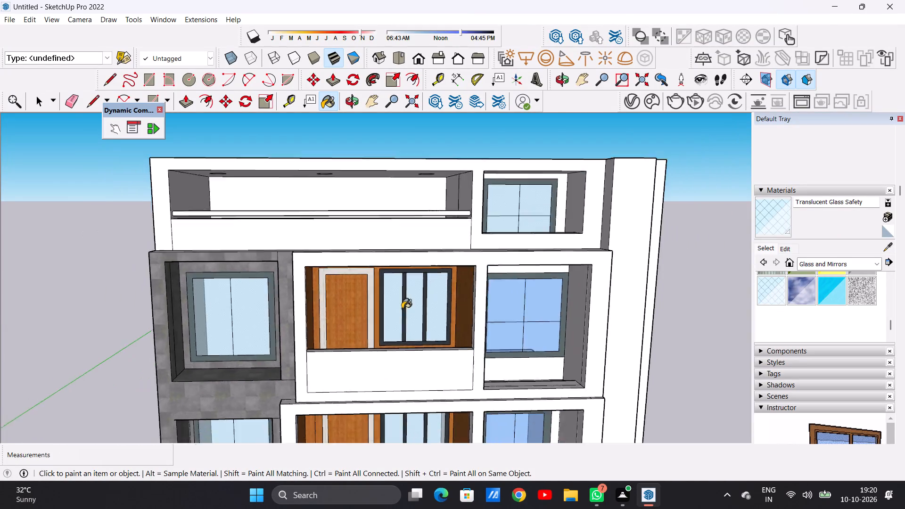
scroll(402, 309, down, 2)
scroll(418, 312, up, 15)
scroll(393, 298, down, 7)
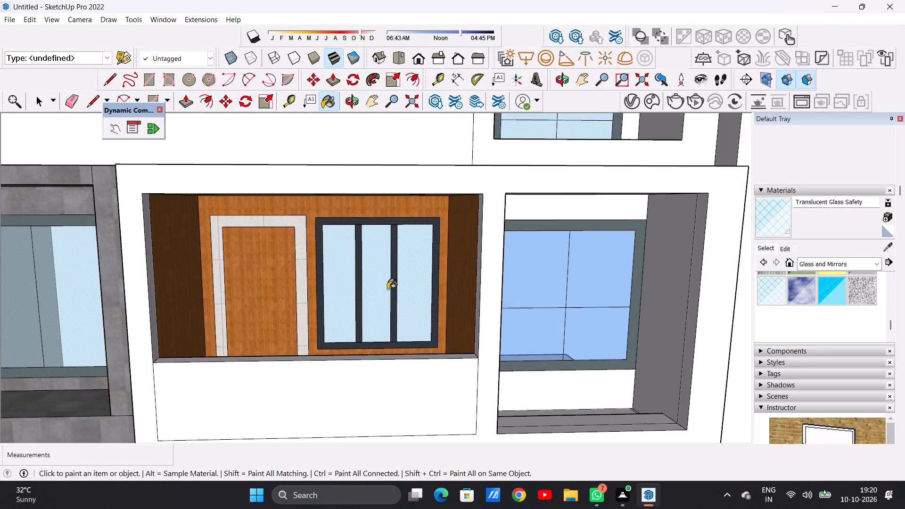
scroll(387, 289, down, 20)
scroll(387, 289, down, 2)
scroll(409, 357, up, 7)
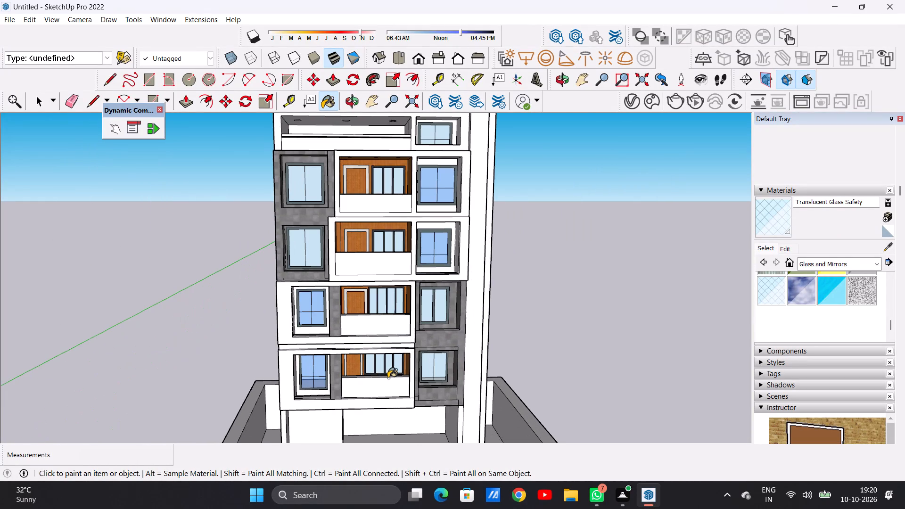
key(space)
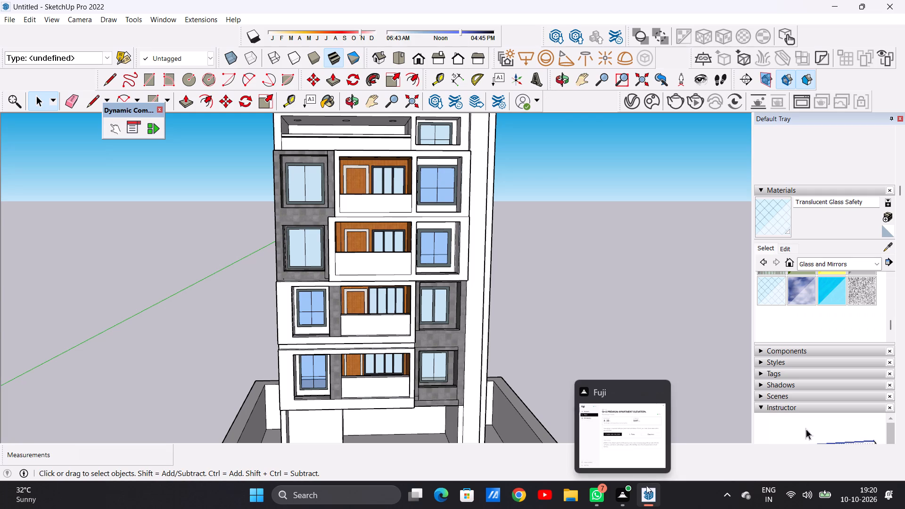
click(641, 437)
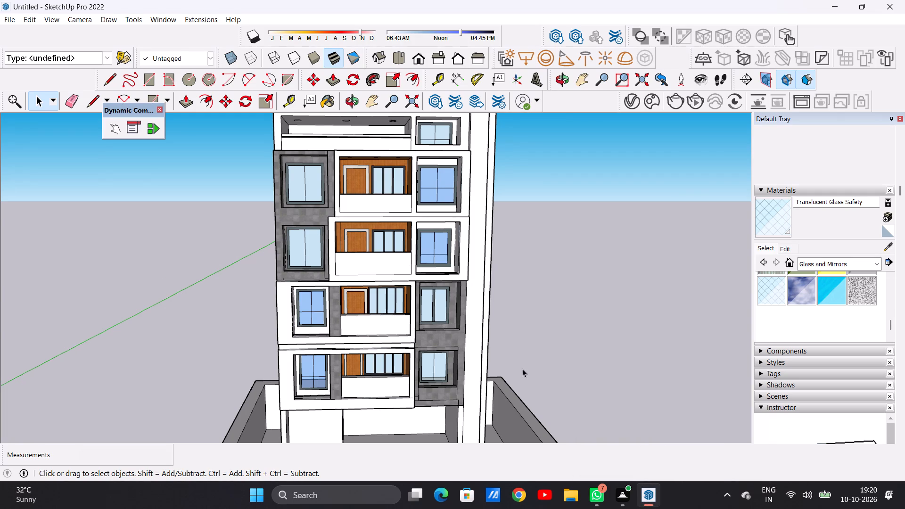
scroll(512, 365, down, 4)
scroll(468, 346, up, 5)
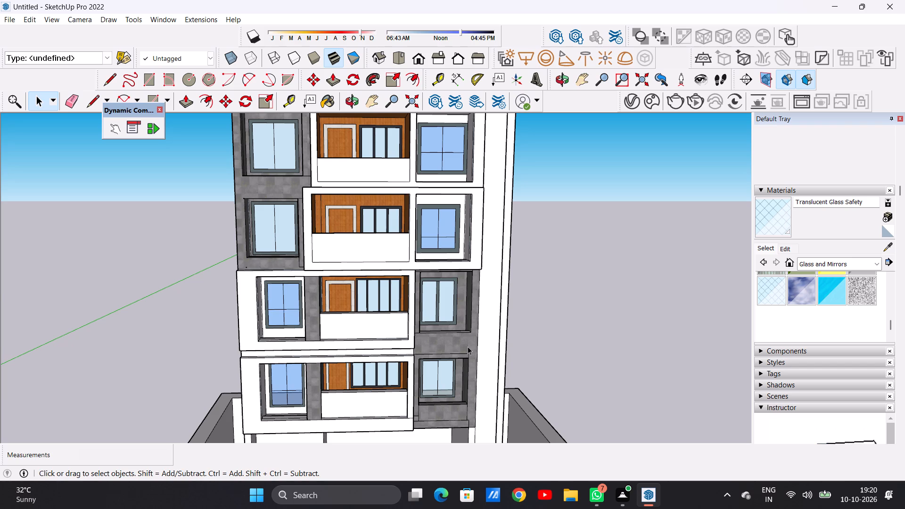
scroll(420, 331, down, 12)
scroll(428, 315, up, 9)
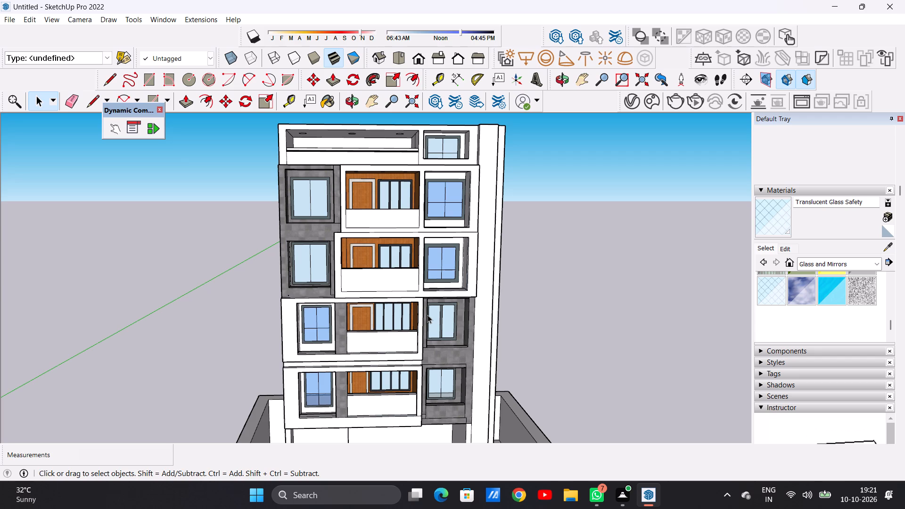
scroll(412, 297, down, 13)
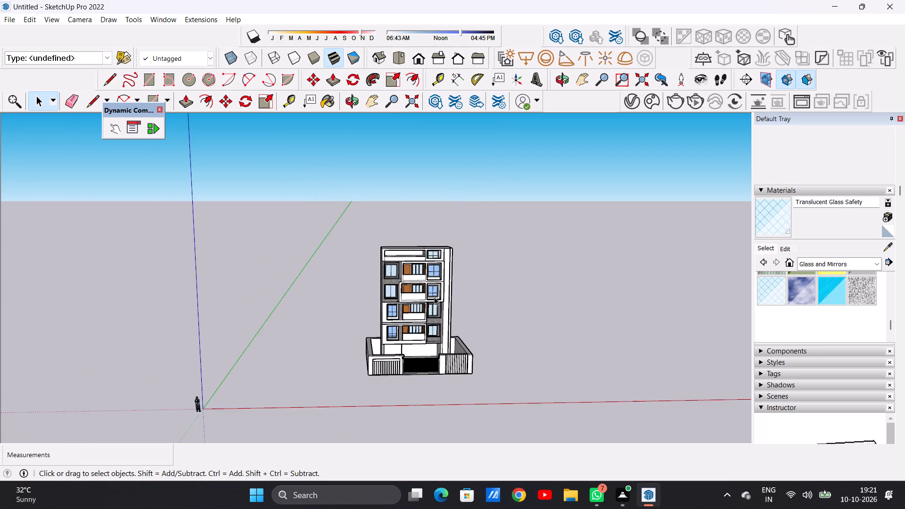
scroll(436, 294, up, 7)
middle_drag(506, 316, 427, 343)
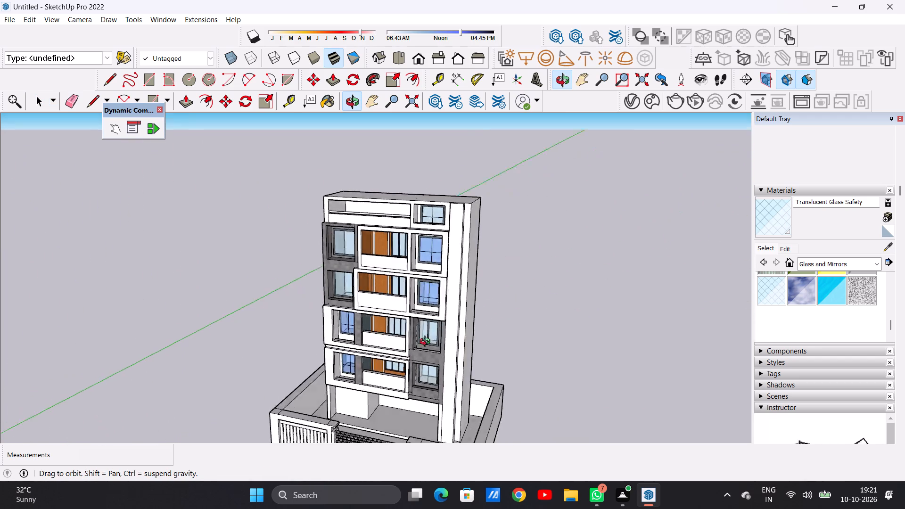
middle_drag(427, 343, 499, 317)
middle_drag(422, 312, 429, 300)
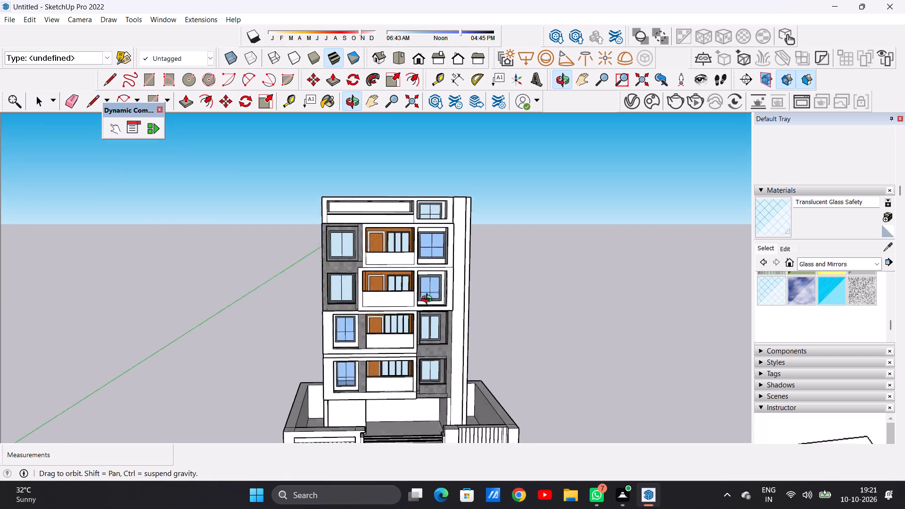
Paint the ceiling of the wide top-floor opening with Blinds Wood Bamboo from the Window Coverings materials.
middle_drag(429, 300, 394, 196)
scroll(393, 208, up, 13)
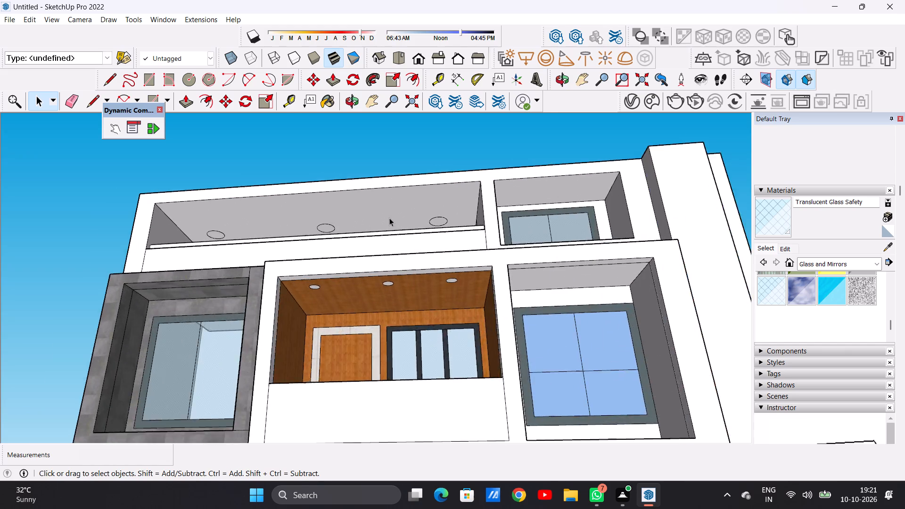
scroll(389, 218, up, 4)
middle_drag(379, 238, 384, 274)
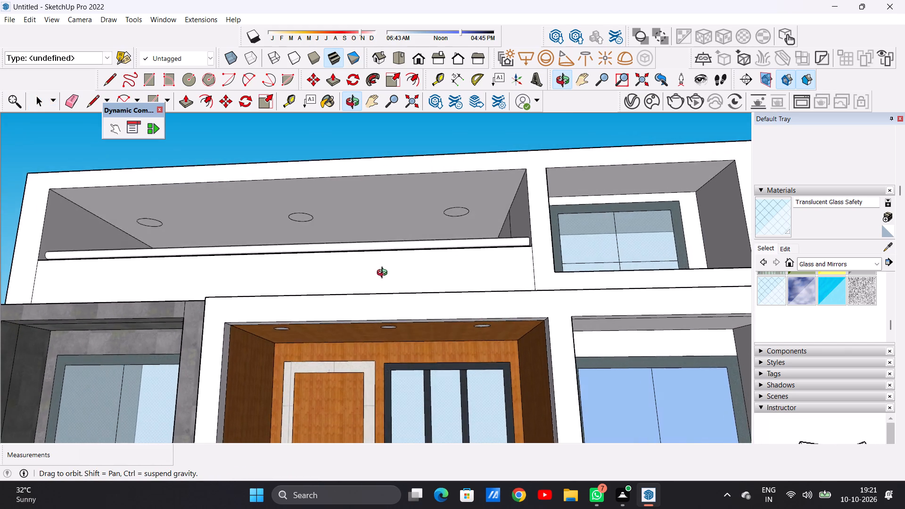
middle_drag(384, 274, 390, 295)
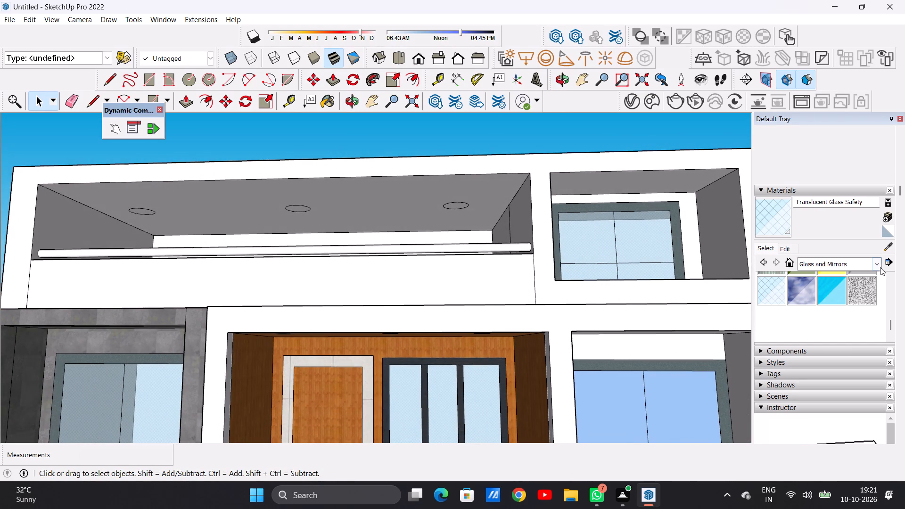
click(880, 264)
click(836, 407)
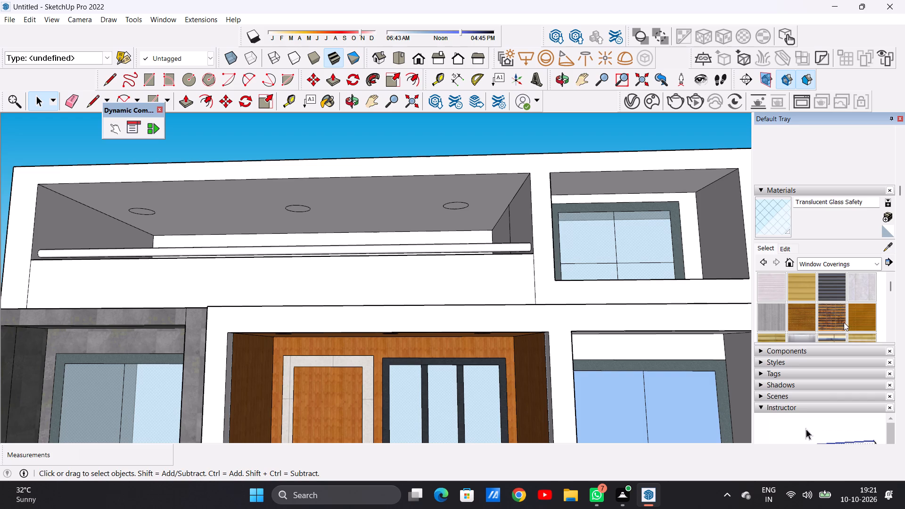
scroll(828, 320, up, 1)
scroll(828, 324, down, 1)
click(824, 316)
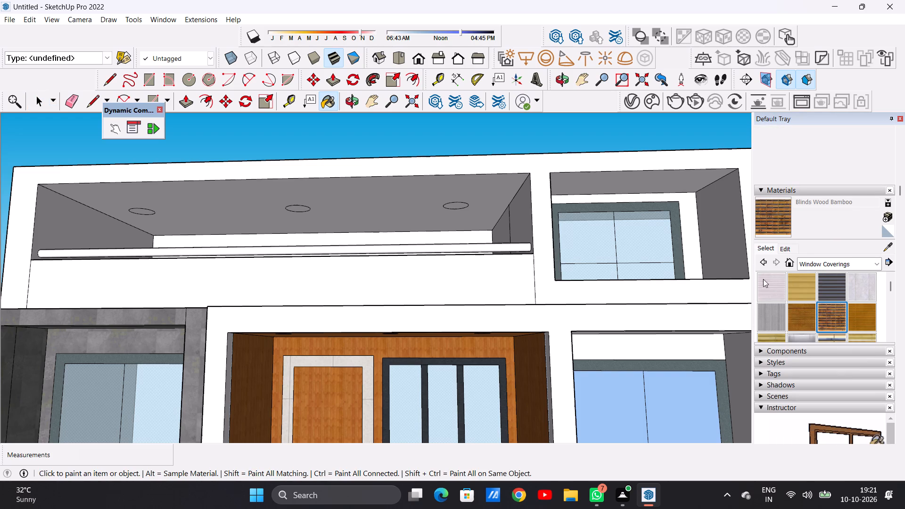
scroll(394, 193, up, 5)
click(395, 198)
Enlarge the Blinds Wood Bamboo texture on the top-floor ceiling, trying a size of 5' and settling on 2'.
scroll(397, 209, up, 19)
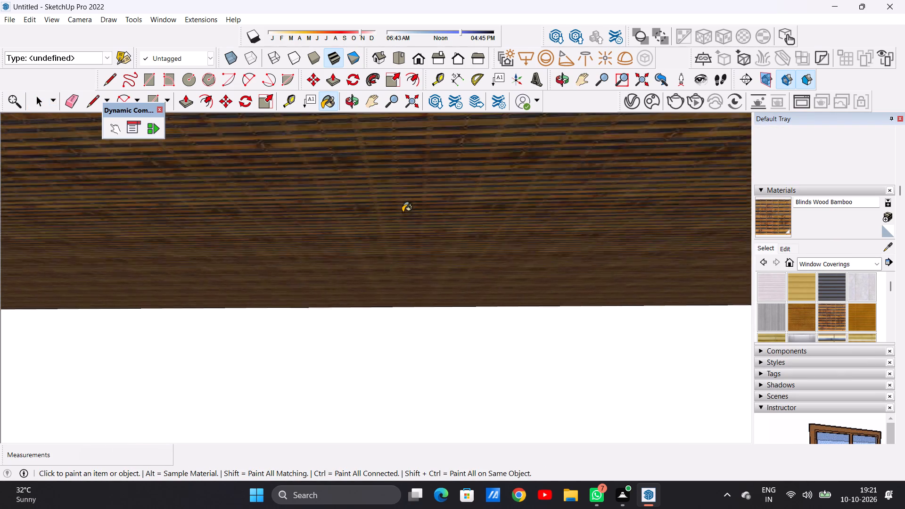
scroll(403, 212, up, 3)
scroll(403, 245, down, 13)
scroll(444, 284, up, 1)
scroll(444, 284, down, 4)
middle_drag(441, 298, 441, 219)
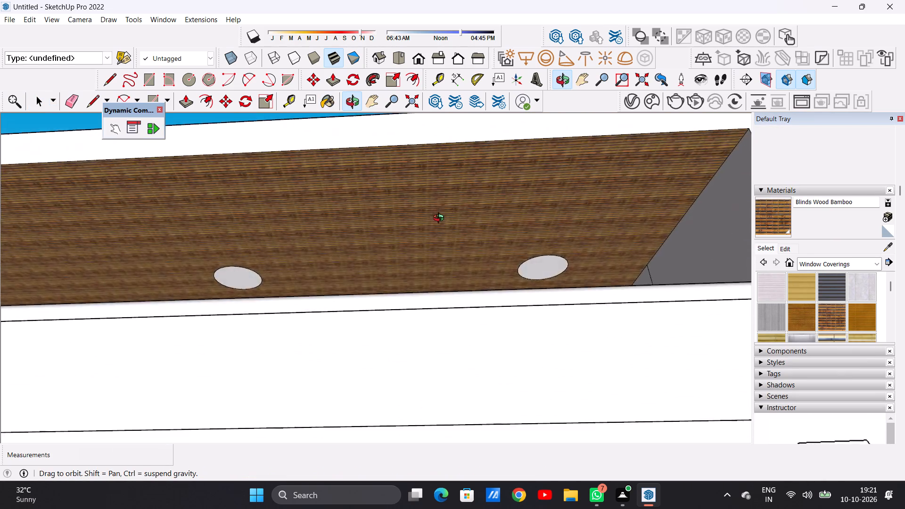
middle_drag(441, 219, 426, 319)
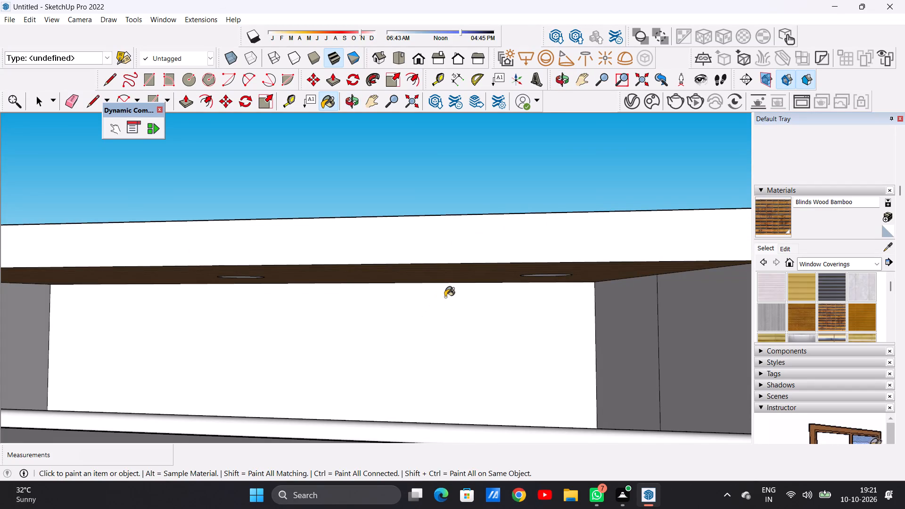
scroll(445, 334, down, 4)
middle_drag(461, 349, 410, 255)
scroll(410, 255, up, 9)
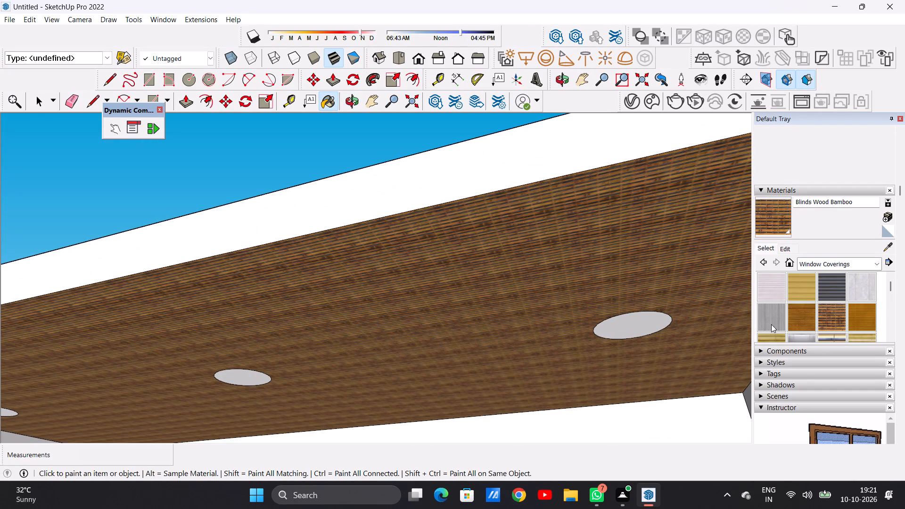
click(782, 247)
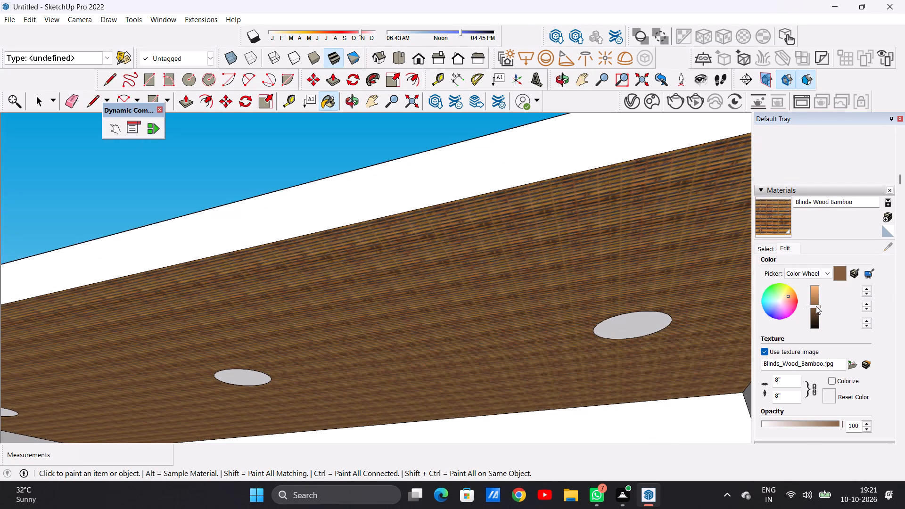
click(785, 393)
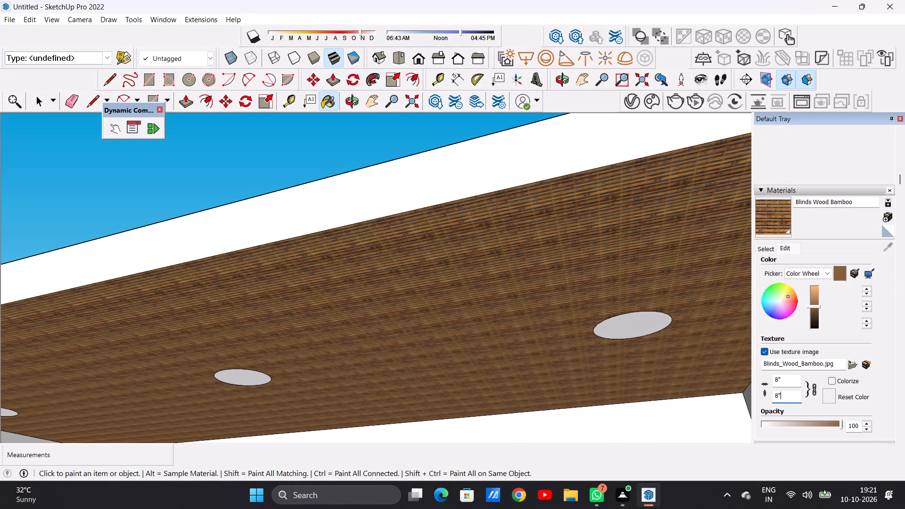
key(BackSpace)
key(BackSpace)
key(BackSpace)
key(BackSpace)
key(BackSpace)
key(BackSpace)
key(BackSpace)
key(BackSpace)
text(5')
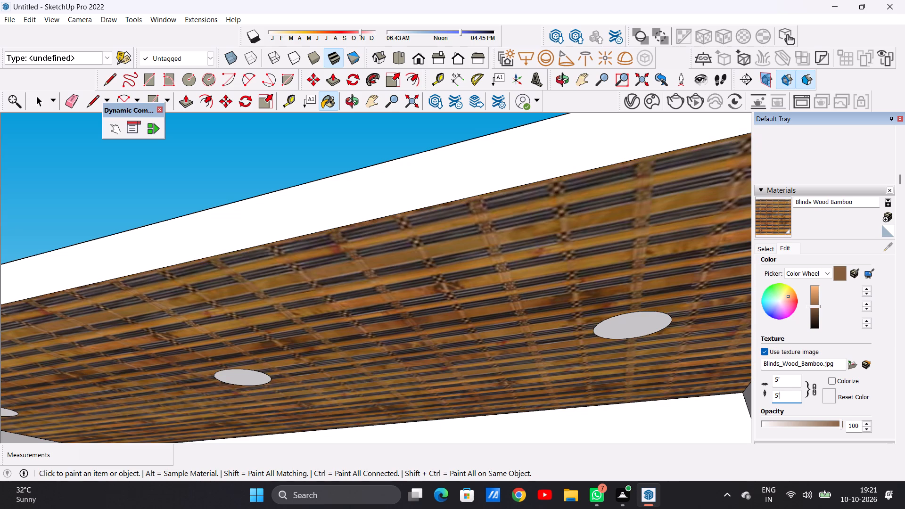
key(BackSpace)
key(BackSpace)
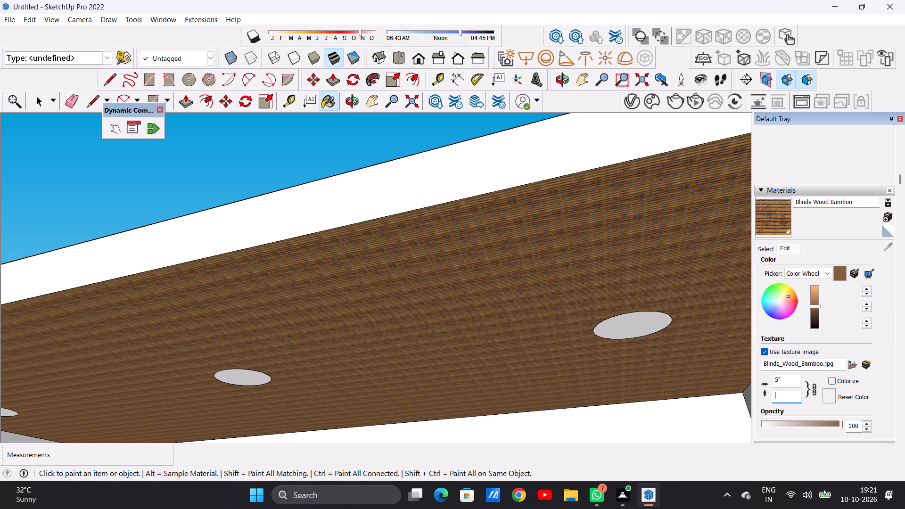
text(2')
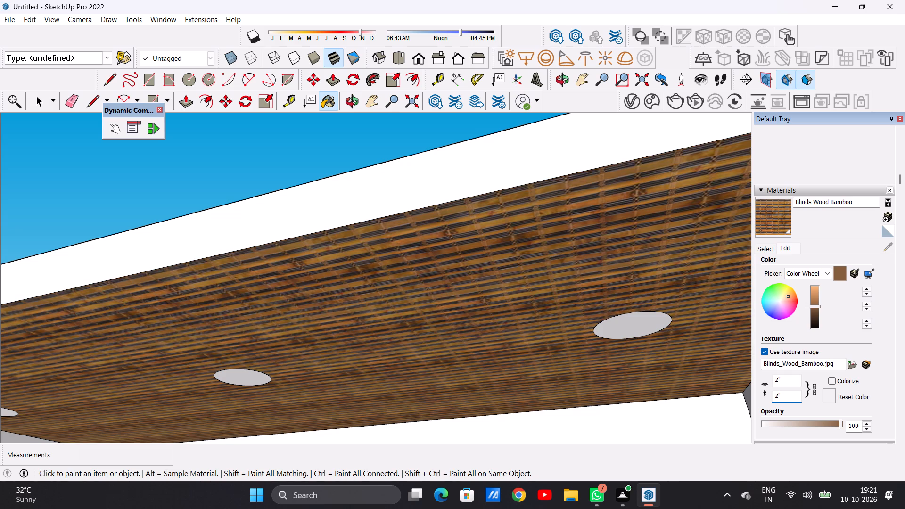
Set the height of the Blinds Wood Bamboo texture to 2'.
key(Return)
Paint both inner side walls of the top-floor balcony recess with Blinds Wood Bamboo.
scroll(501, 299, down, 16)
middle_drag(511, 316, 576, 388)
scroll(551, 372, down, 4)
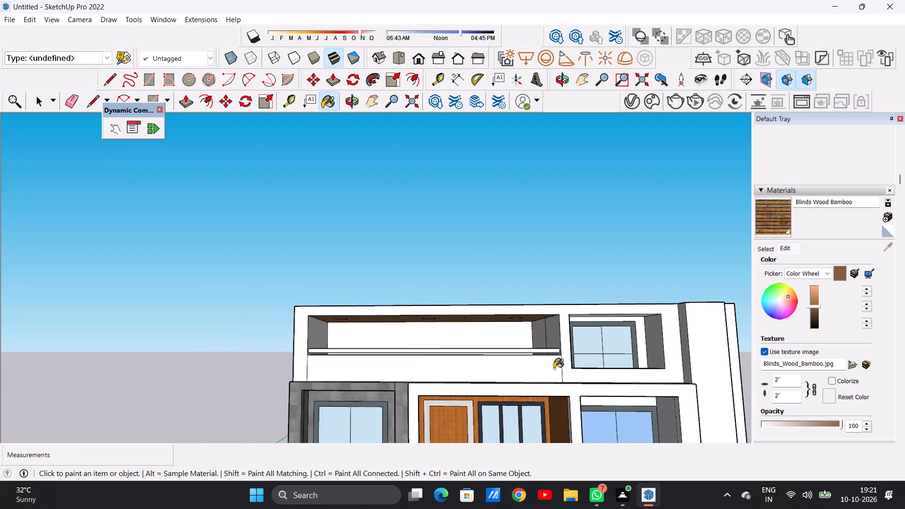
scroll(554, 369, down, 3)
middle_drag(554, 368, 554, 335)
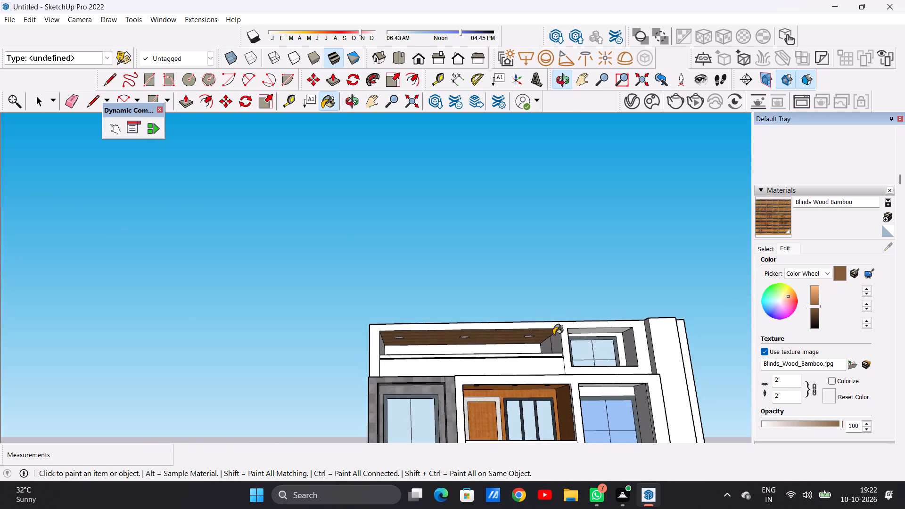
scroll(553, 335, up, 5)
scroll(551, 344, down, 1)
scroll(551, 344, up, 9)
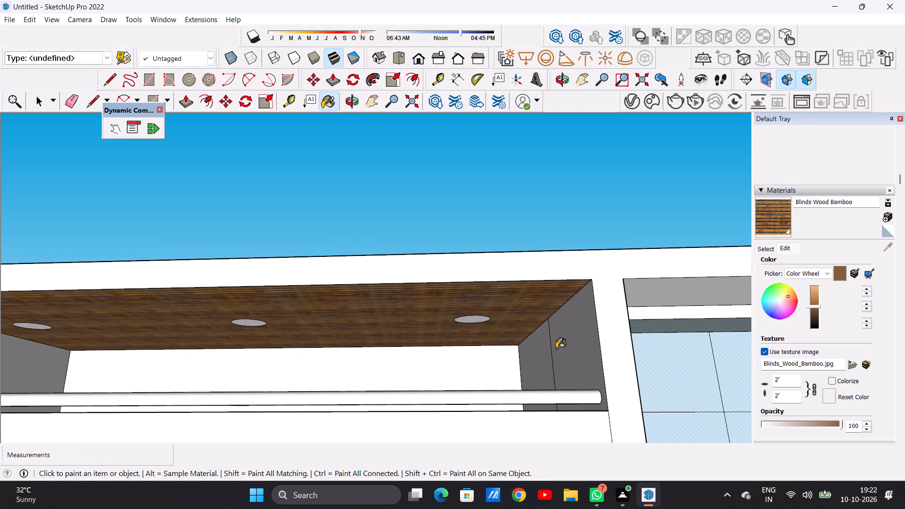
click(537, 355)
scroll(562, 364, down, 6)
middle_drag(459, 360, 382, 393)
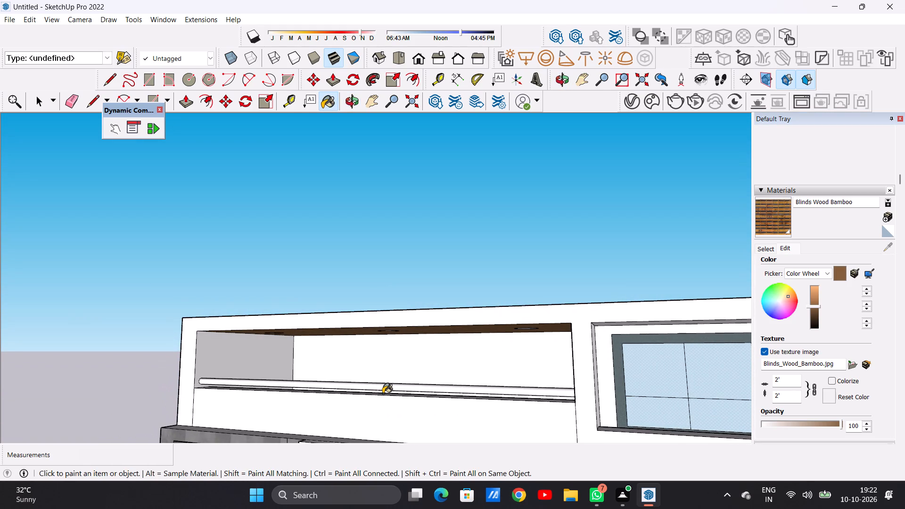
scroll(233, 367, up, 5)
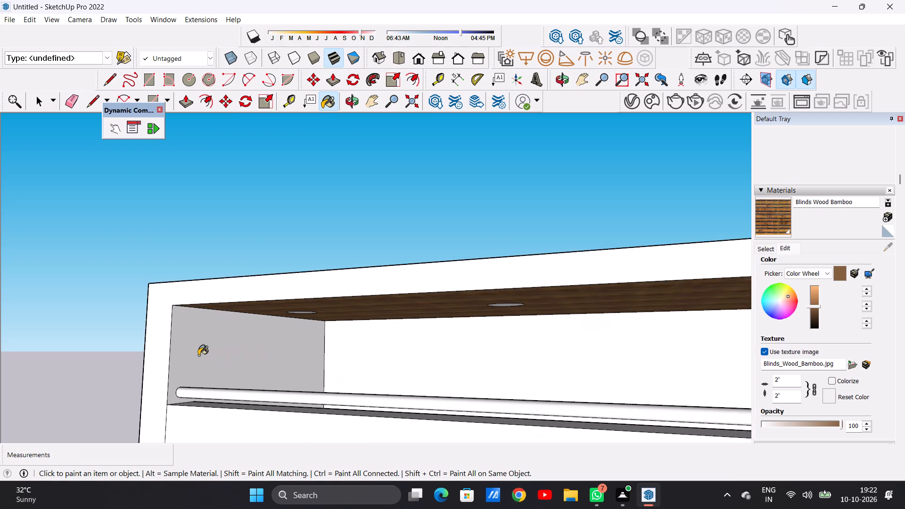
click(198, 355)
Examine the bamboo-clad balcony recess and the whole front facade from several angles and distances.
scroll(278, 375, down, 8)
middle_drag(336, 373, 539, 354)
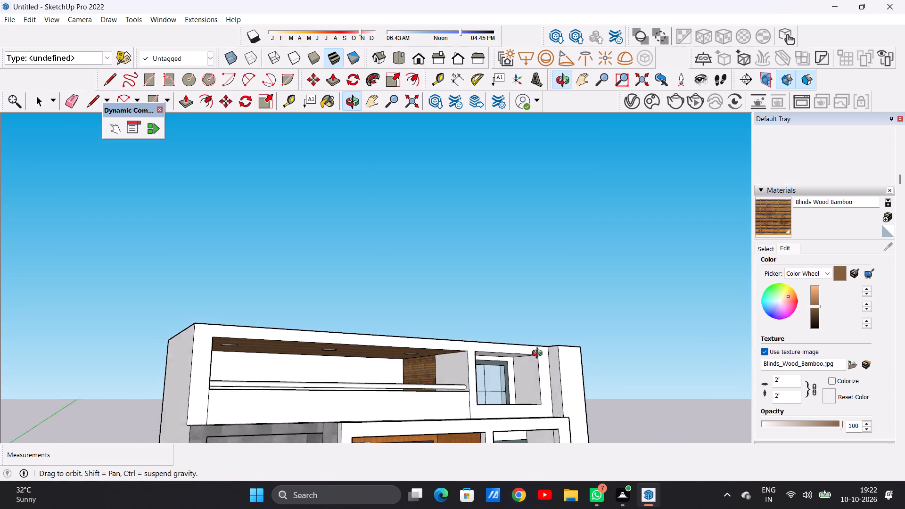
middle_drag(539, 354, 543, 356)
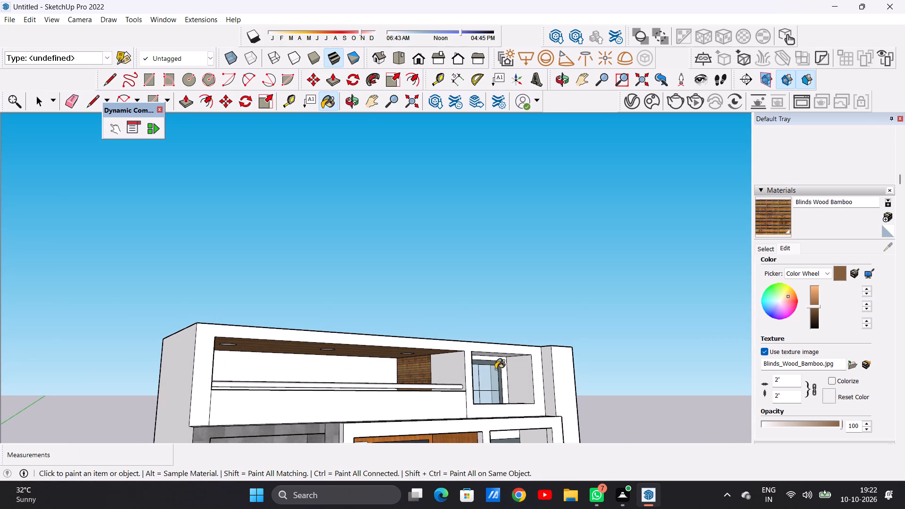
scroll(463, 376, down, 10)
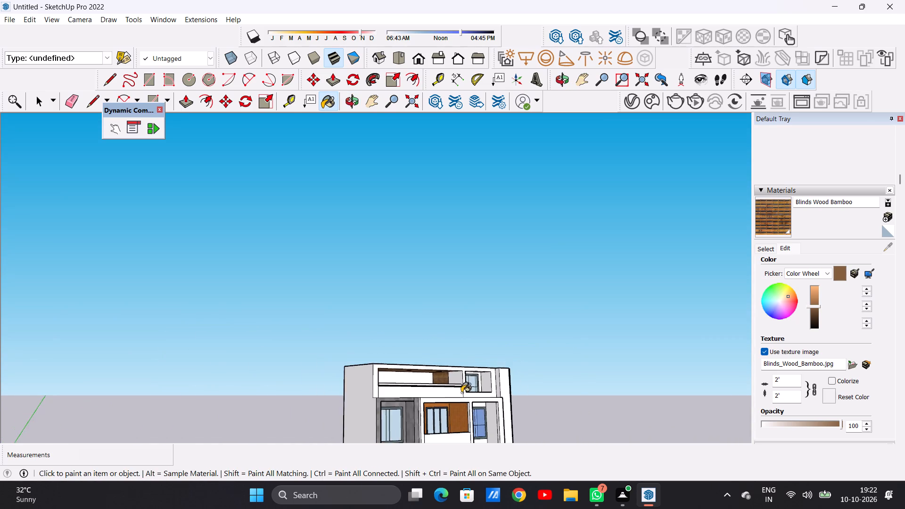
scroll(461, 393, down, 1)
middle_drag(464, 394, 334, 409)
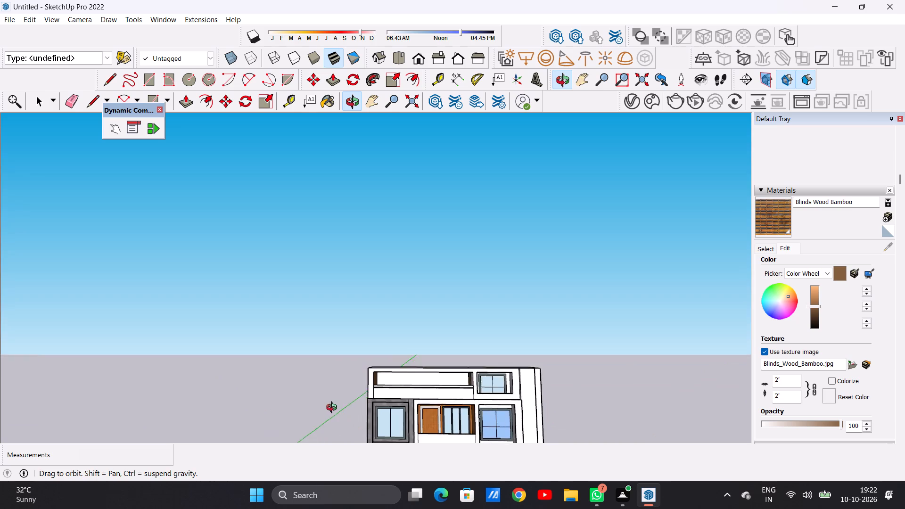
middle_drag(334, 409, 337, 378)
scroll(467, 372, up, 15)
middle_drag(437, 380, 429, 368)
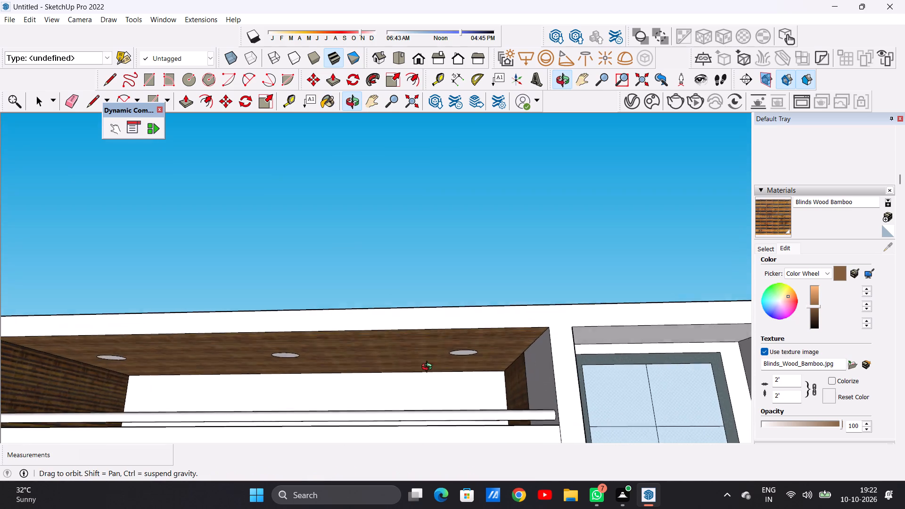
middle_drag(429, 368, 424, 370)
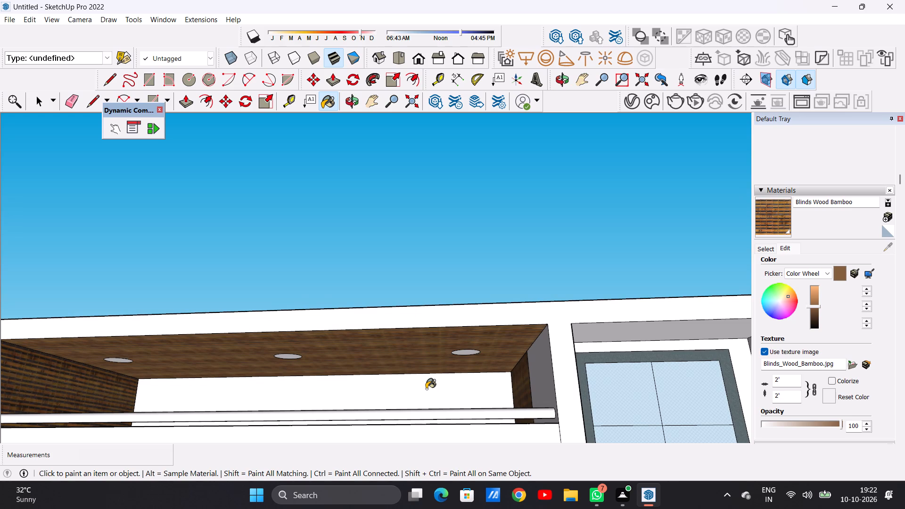
scroll(465, 410, down, 11)
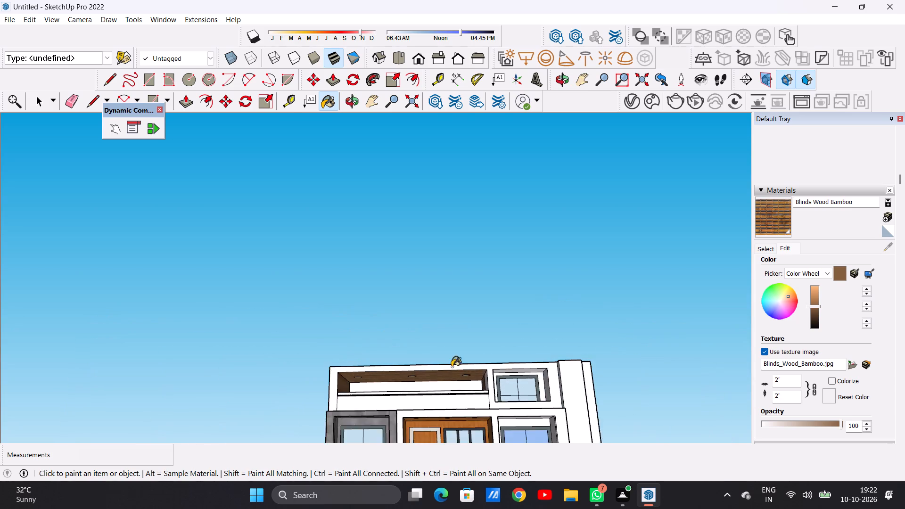
scroll(452, 367, down, 10)
middle_drag(451, 378, 462, 406)
scroll(480, 383, down, 20)
scroll(480, 383, down, 10)
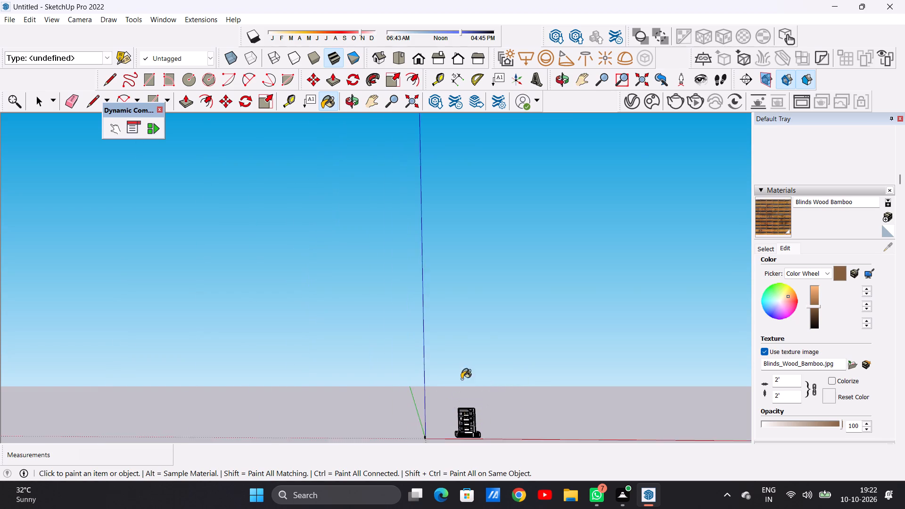
scroll(461, 379, down, 2)
scroll(477, 431, up, 6)
scroll(477, 436, down, 1)
scroll(477, 436, up, 10)
scroll(437, 417, up, 9)
middle_drag(450, 386, 448, 431)
scroll(439, 296, up, 7)
scroll(445, 334, up, 3)
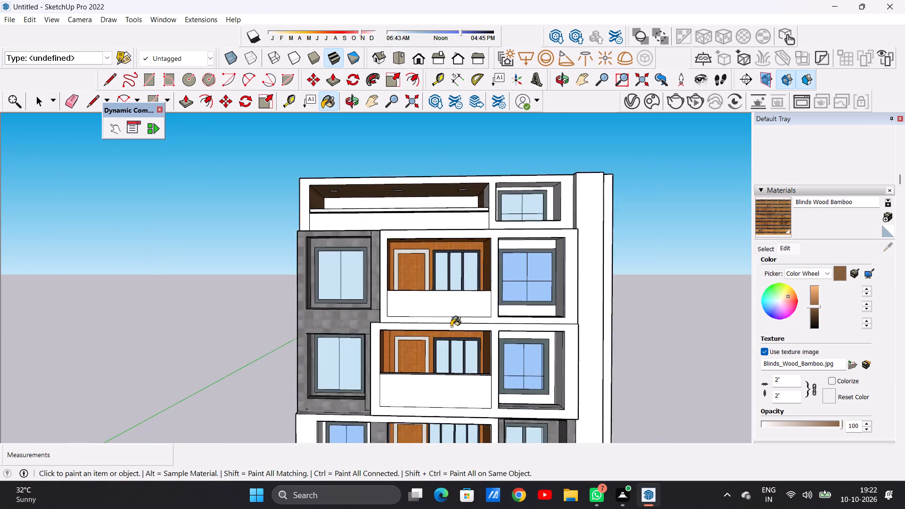
scroll(451, 327, up, 4)
key(space)
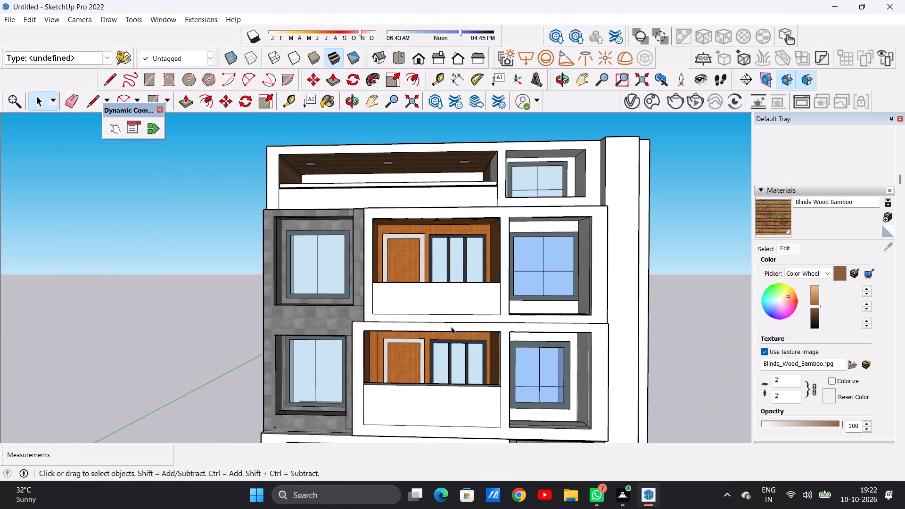
Open the Glass and Mirrors material collection with the upper balconies in view.
middle_drag(454, 308, 478, 344)
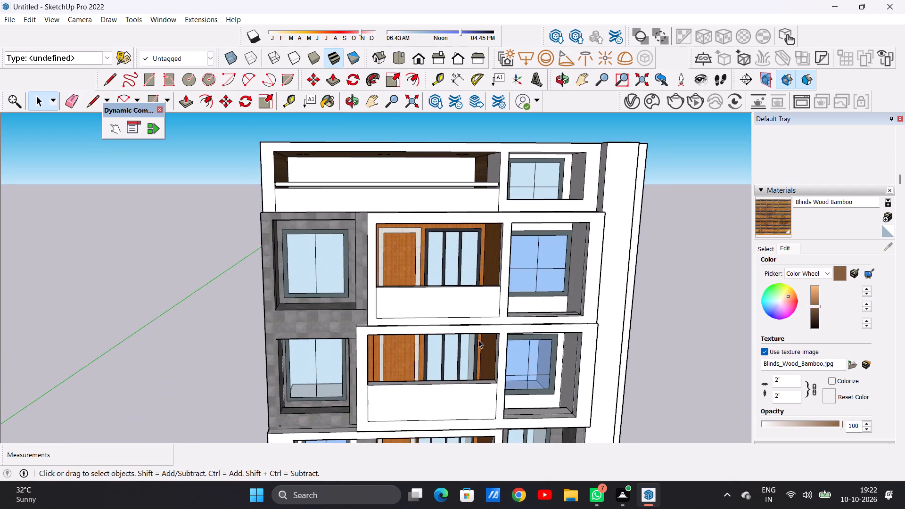
scroll(483, 182, up, 6)
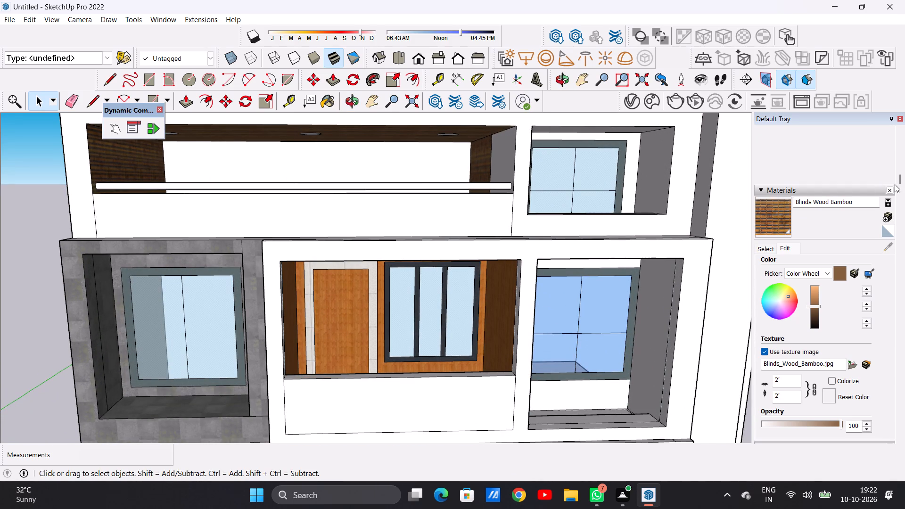
click(766, 245)
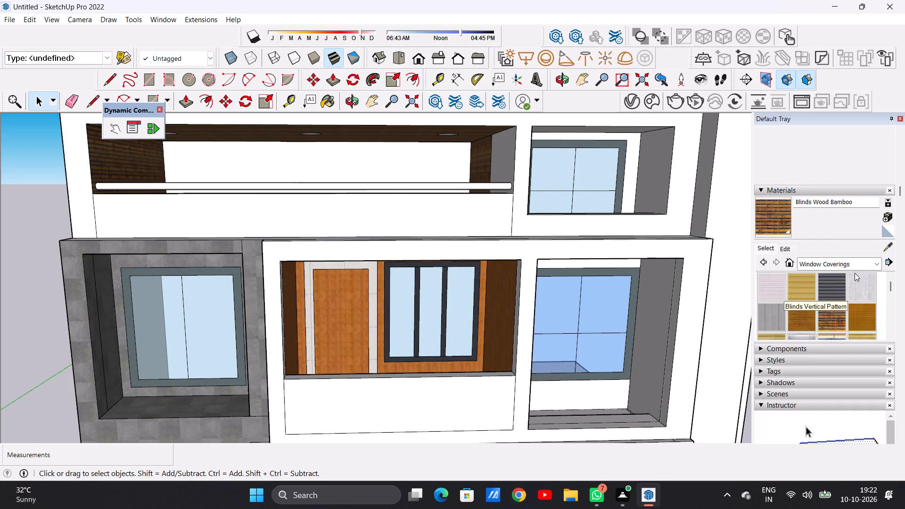
click(880, 267)
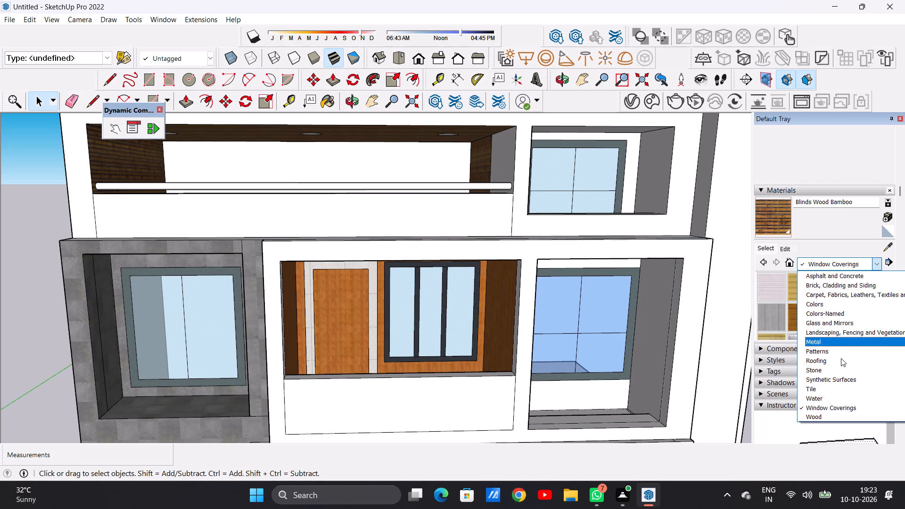
click(854, 326)
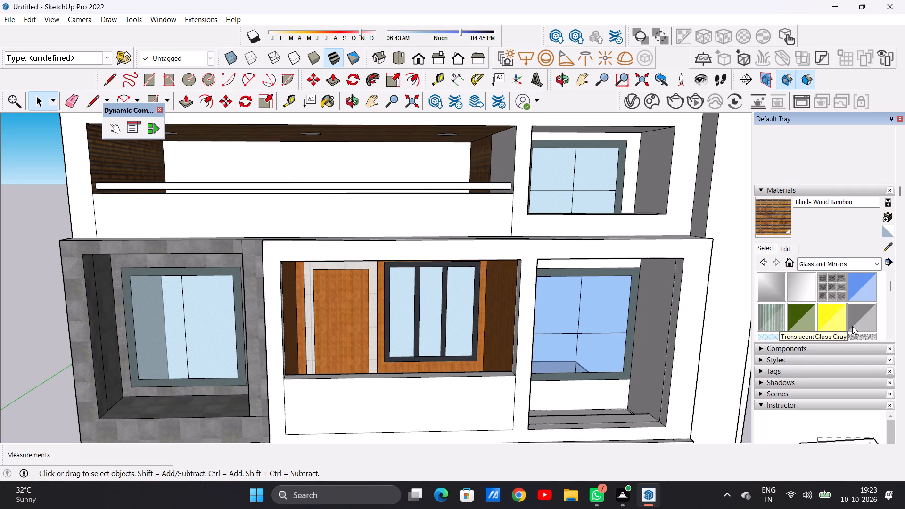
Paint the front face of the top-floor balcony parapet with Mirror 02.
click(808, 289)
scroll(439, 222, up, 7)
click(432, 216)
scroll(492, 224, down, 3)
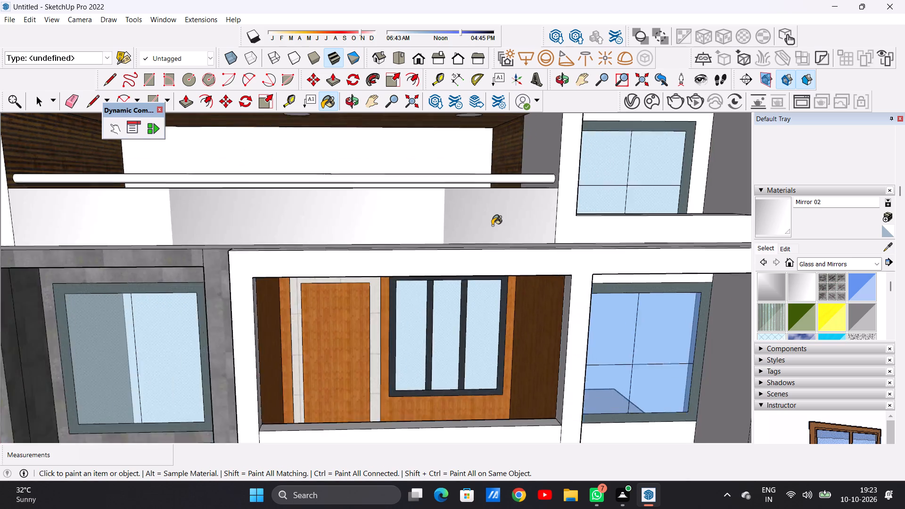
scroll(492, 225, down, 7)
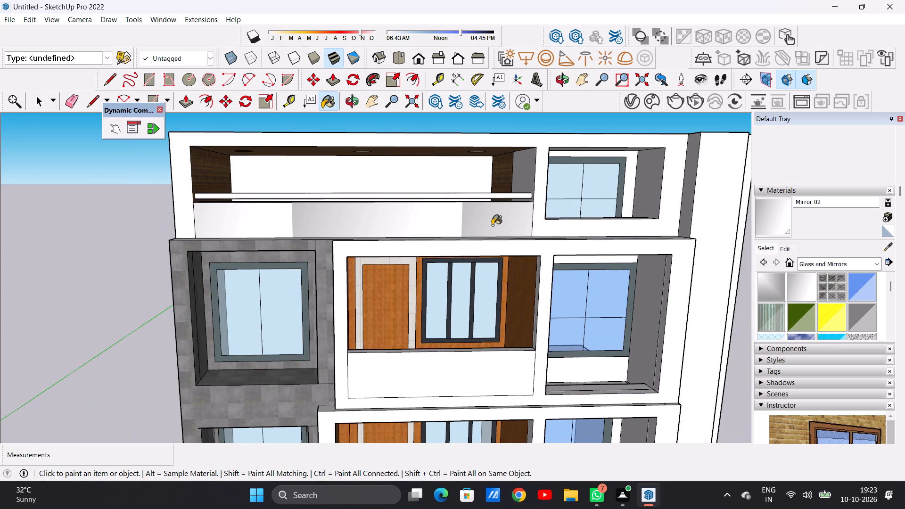
Paint the front face of the top-floor balcony parapet with Translucent Glass Gray.
scroll(810, 299, down, 1)
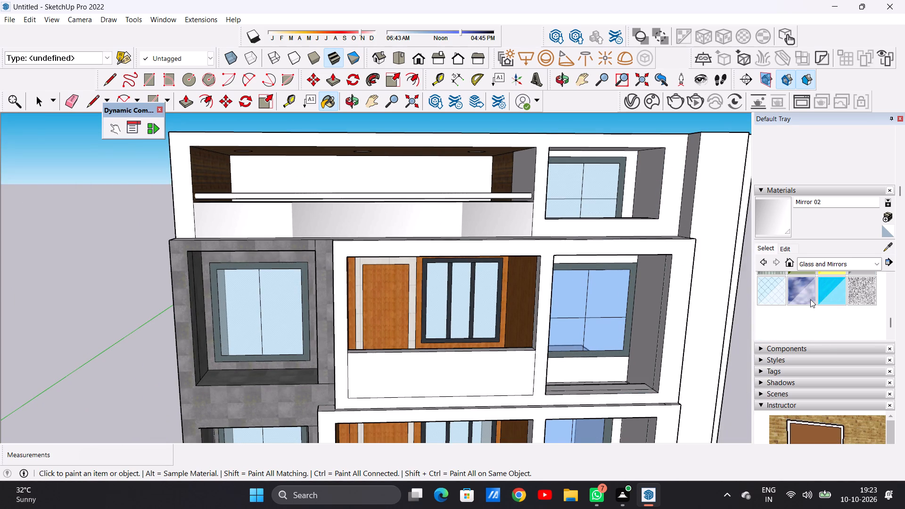
scroll(810, 299, up, 1)
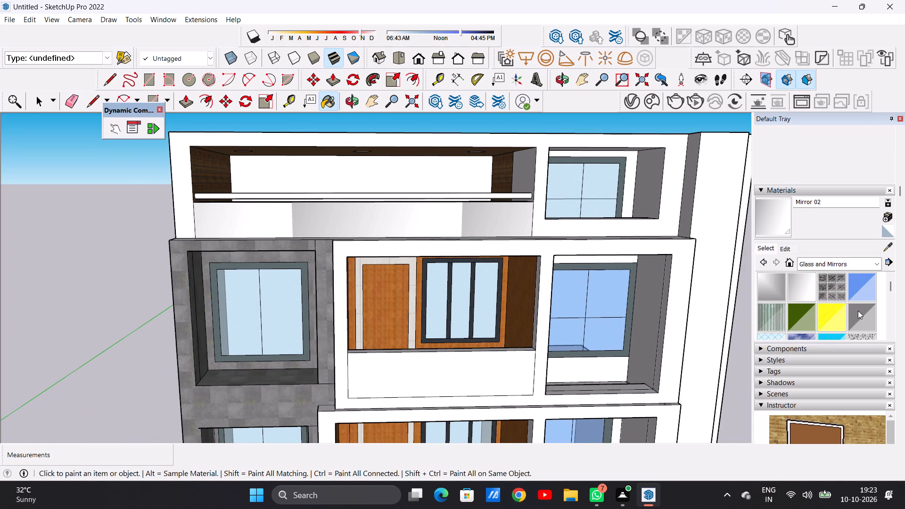
click(858, 311)
scroll(490, 215, up, 7)
click(485, 221)
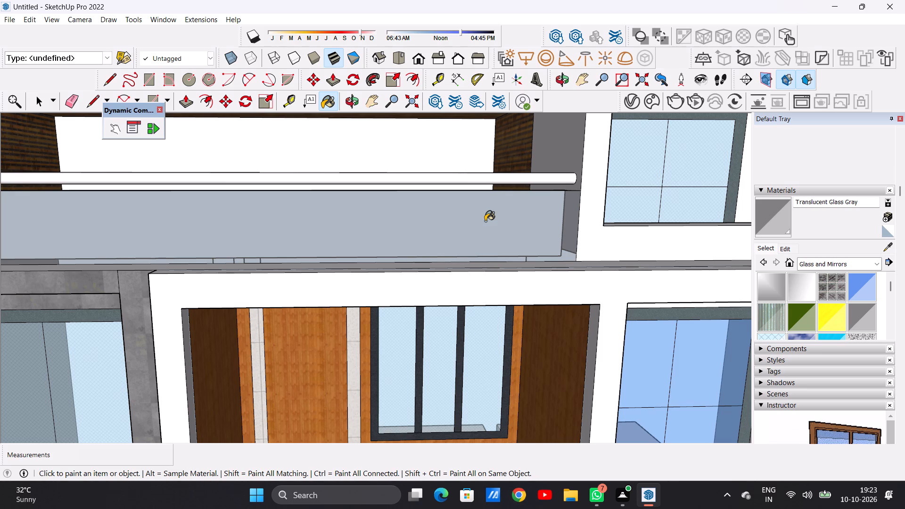
Paint the remaining faces of the top-floor balcony parapet with Translucent Glass Gray.
scroll(443, 195, down, 5)
middle_drag(424, 199, 243, 292)
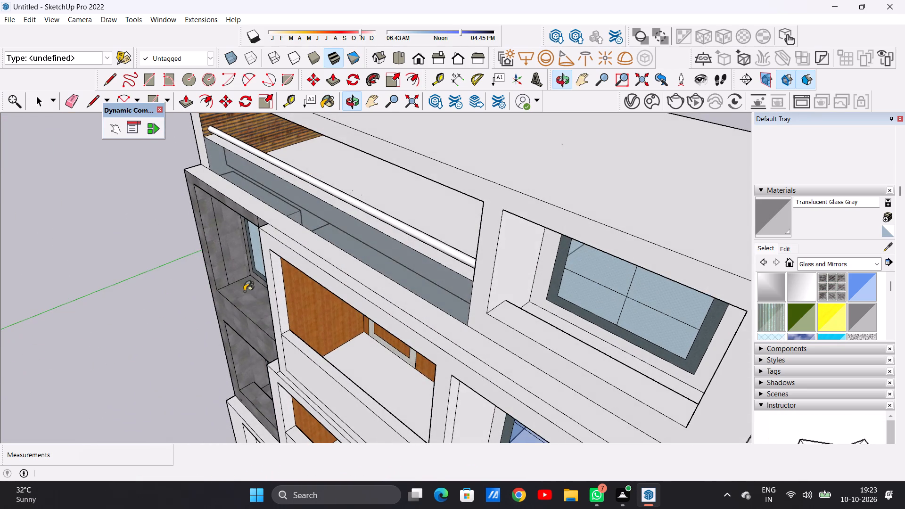
scroll(363, 243, up, 7)
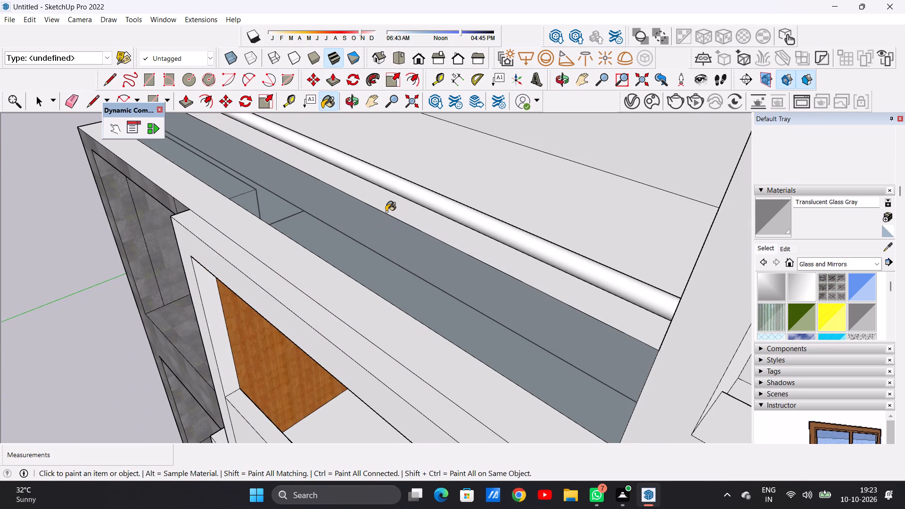
click(385, 206)
scroll(427, 207, down, 3)
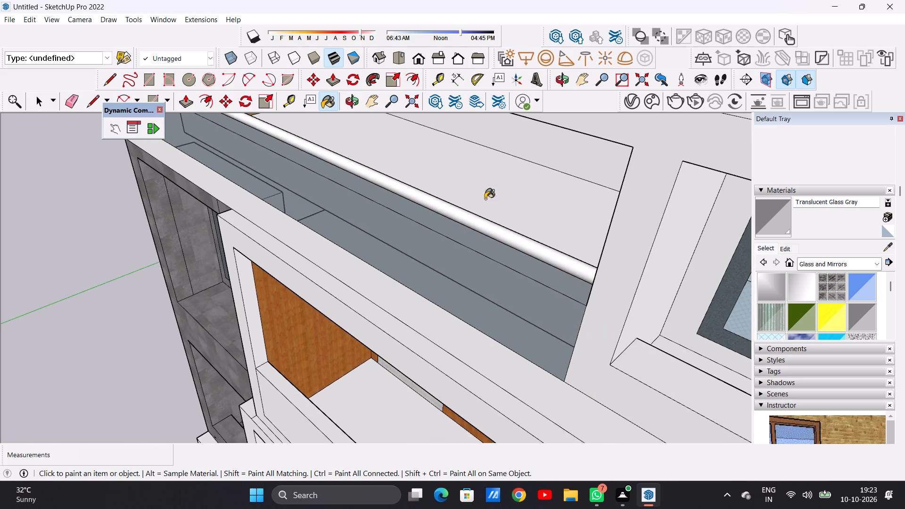
middle_drag(485, 199, 422, 219)
scroll(373, 227, up, 13)
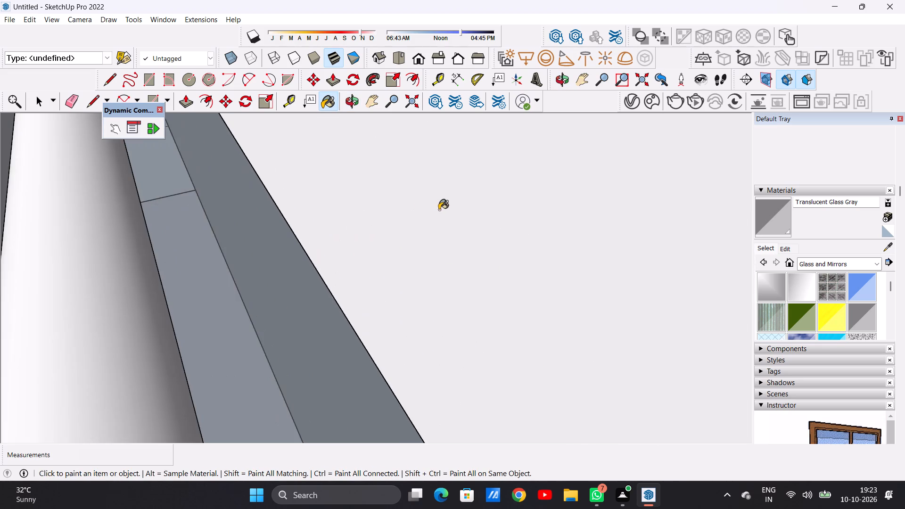
scroll(378, 221, up, 4)
click(26, 304)
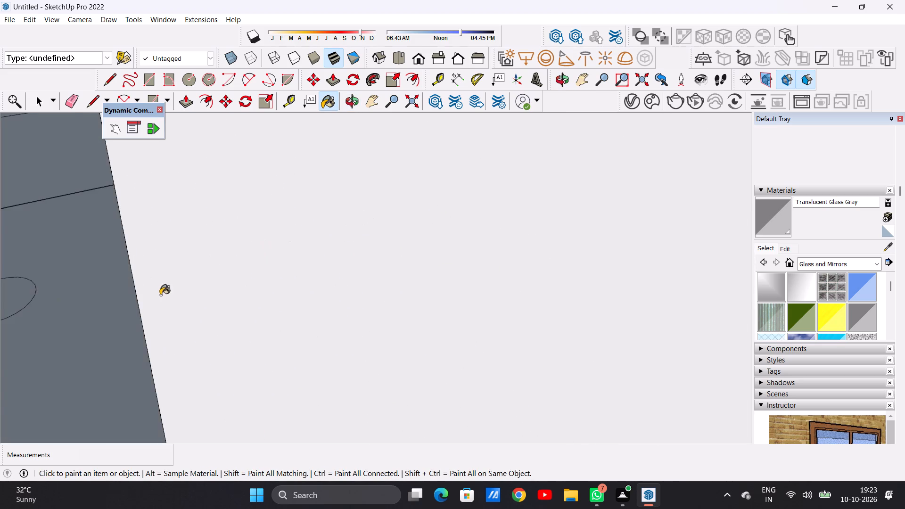
Switch to the standard Front view and examine the balcony parapets across the building's floors.
scroll(166, 296, down, 19)
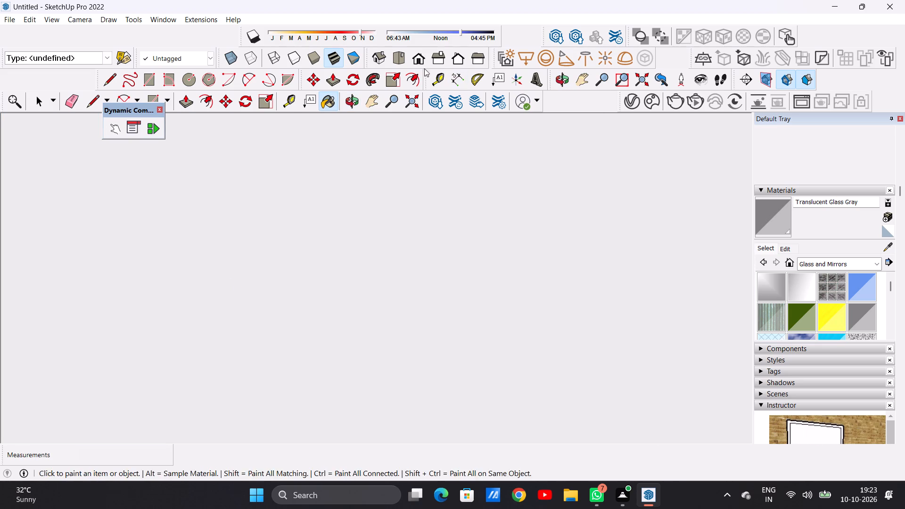
click(419, 61)
scroll(444, 256, down, 16)
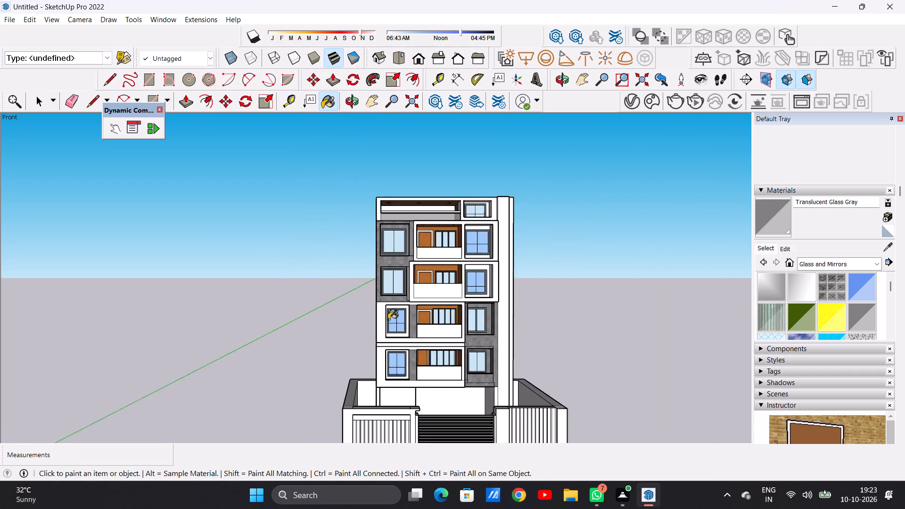
scroll(388, 320, down, 3)
scroll(442, 300, up, 20)
scroll(442, 300, up, 4)
scroll(434, 296, down, 2)
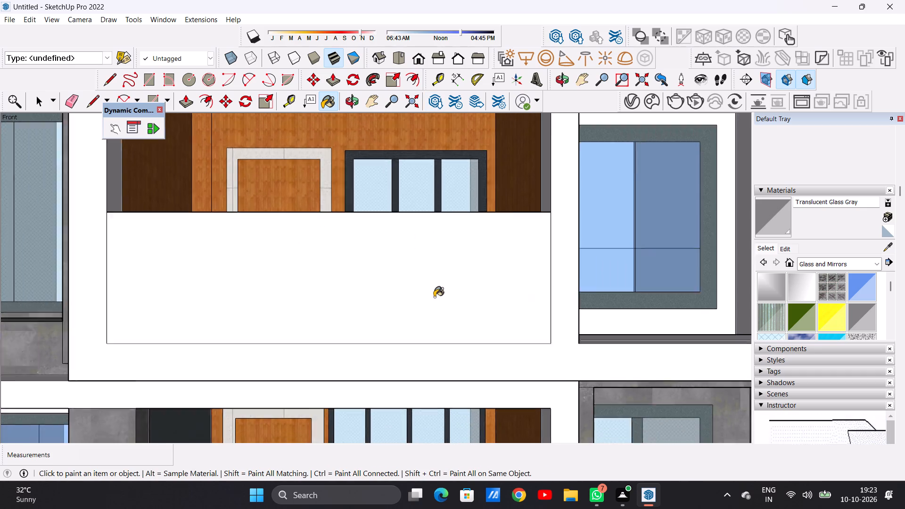
scroll(434, 297, down, 16)
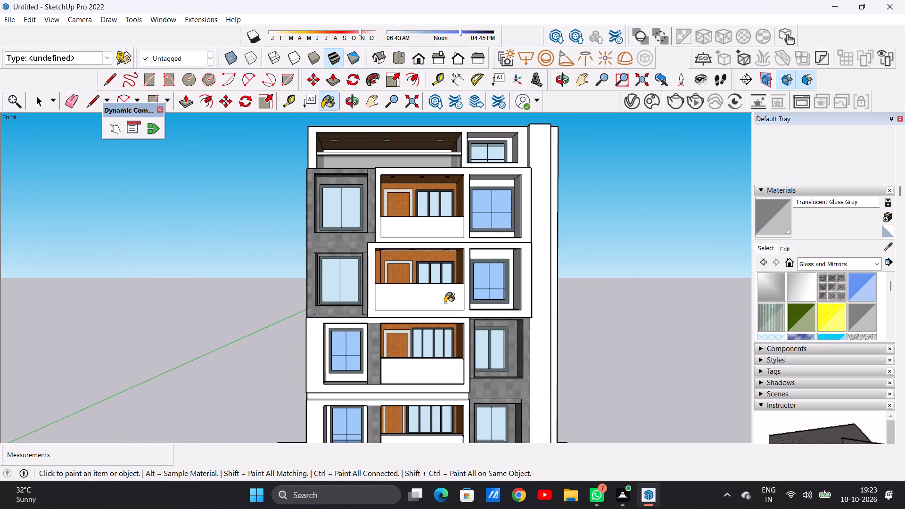
scroll(434, 286, down, 4)
scroll(433, 190, up, 6)
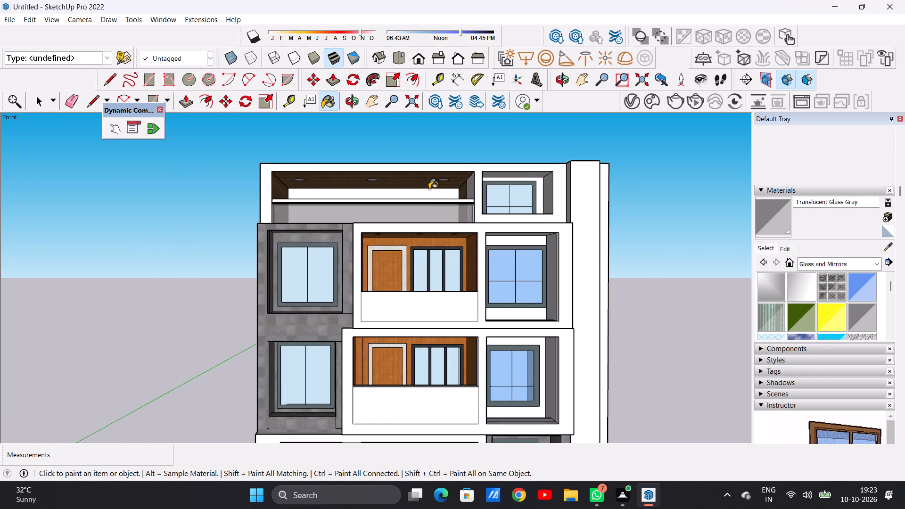
Paint the front face of the top-floor balcony parapet with Translucent Glass Safety from the Glass and Mirrors materials.
scroll(428, 201, up, 7)
middle_drag(444, 213, 427, 279)
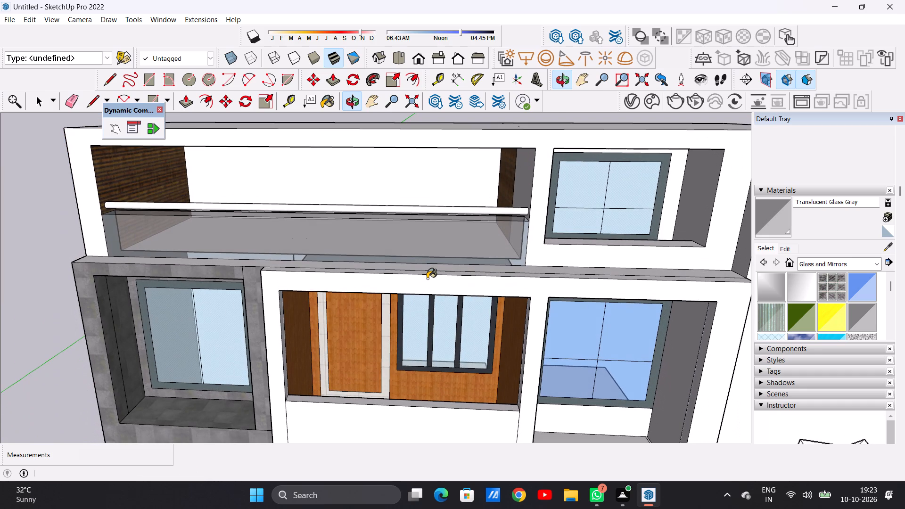
scroll(466, 245, down, 11)
middle_drag(468, 238, 465, 236)
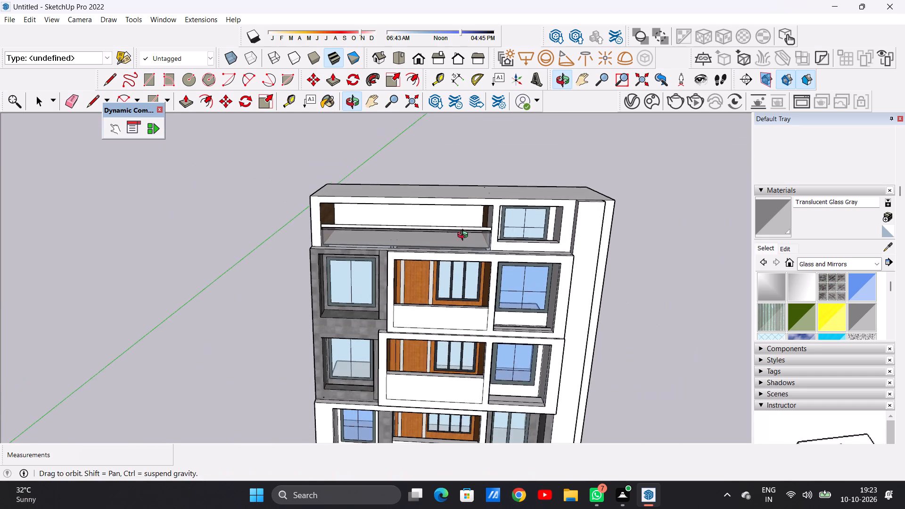
middle_drag(465, 236, 471, 191)
scroll(480, 232, up, 14)
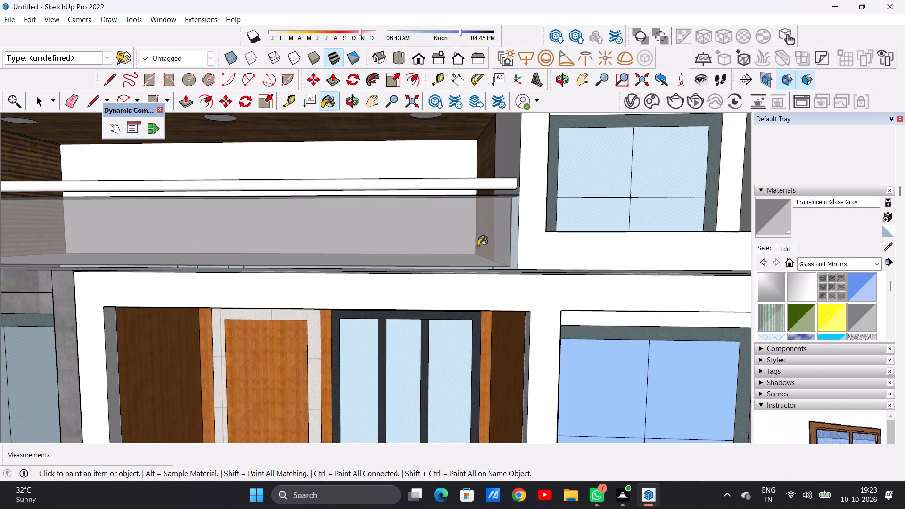
scroll(496, 252, down, 4)
scroll(774, 307, down, 1)
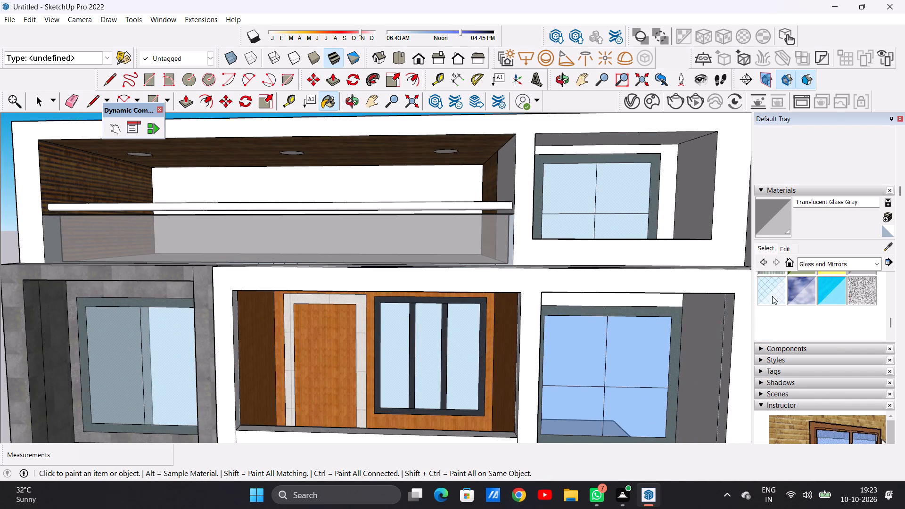
click(771, 291)
scroll(453, 227, up, 5)
click(451, 232)
scroll(479, 255, down, 2)
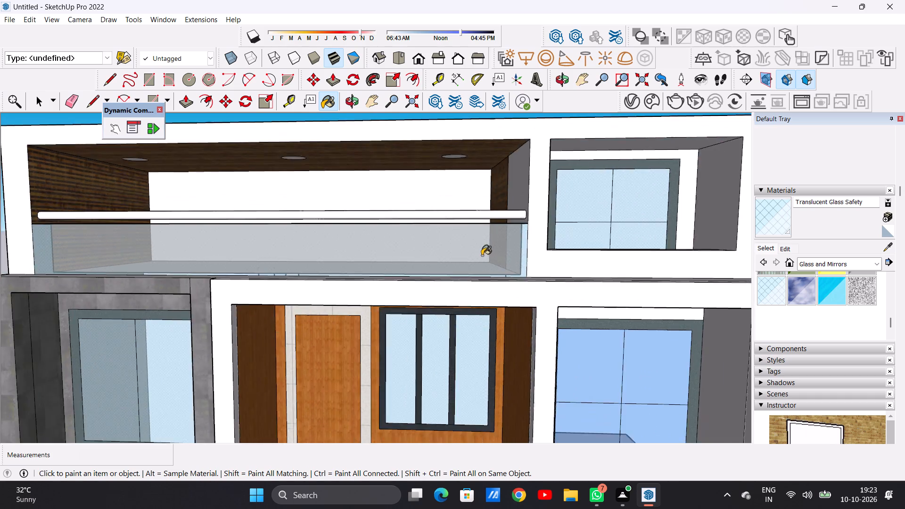
Paint the inner faces of the top-floor balcony parapet with Translucent Glass Safety.
scroll(482, 255, down, 11)
middle_drag(472, 243, 255, 323)
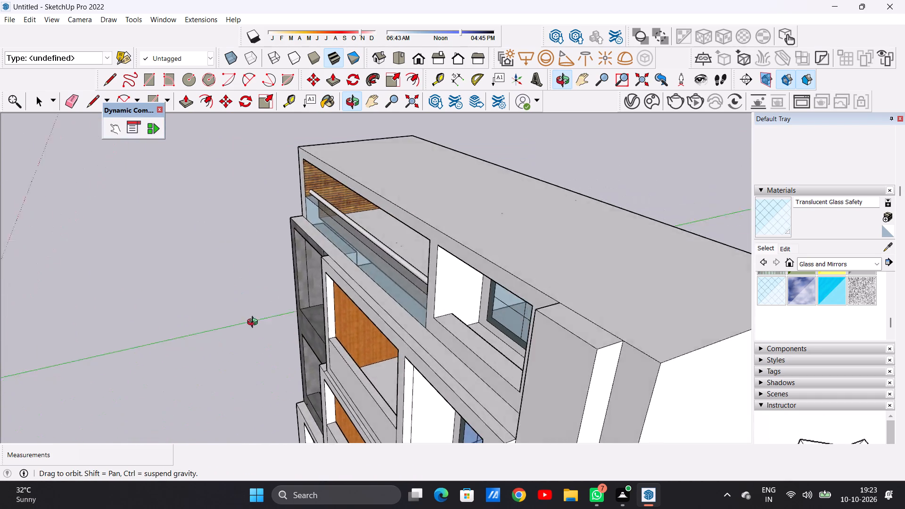
middle_drag(255, 323, 478, 240)
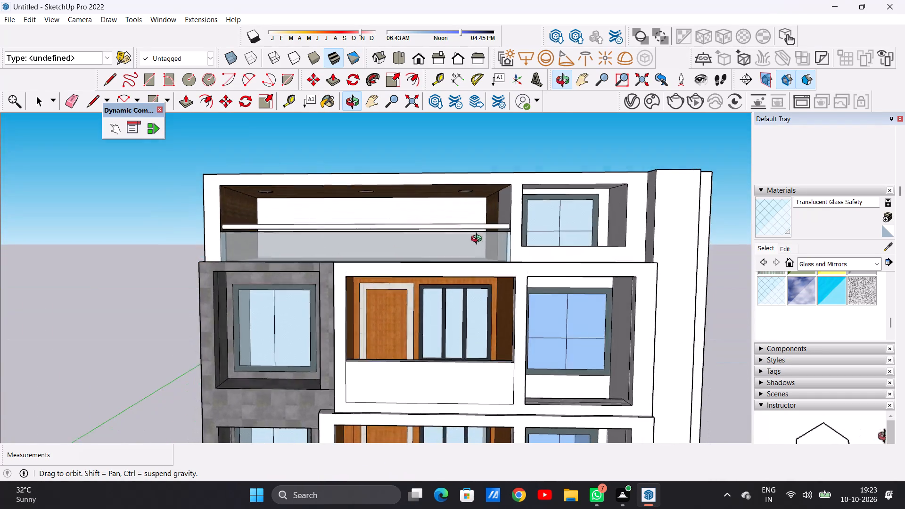
middle_drag(478, 240, 474, 254)
scroll(474, 264, down, 5)
middle_drag(480, 245, 351, 276)
scroll(351, 275, up, 2)
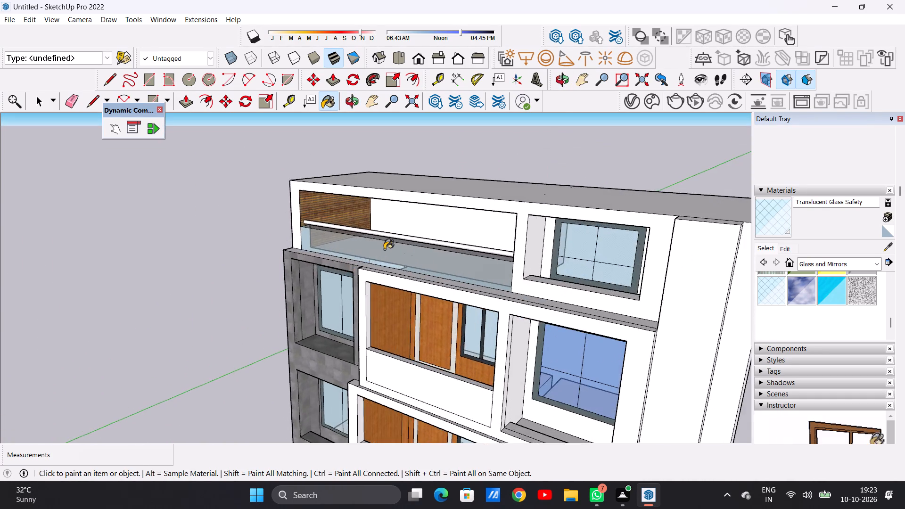
scroll(394, 238, up, 12)
middle_drag(451, 259, 335, 269)
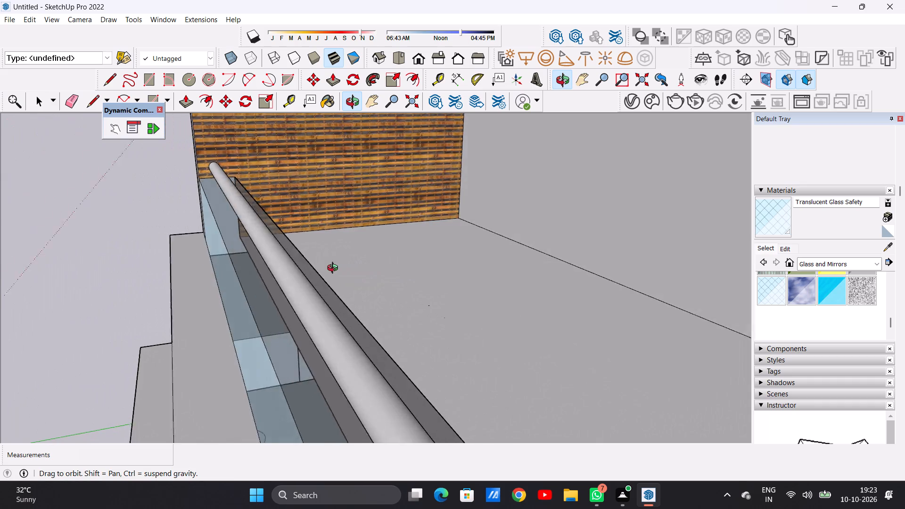
middle_drag(335, 269, 287, 274)
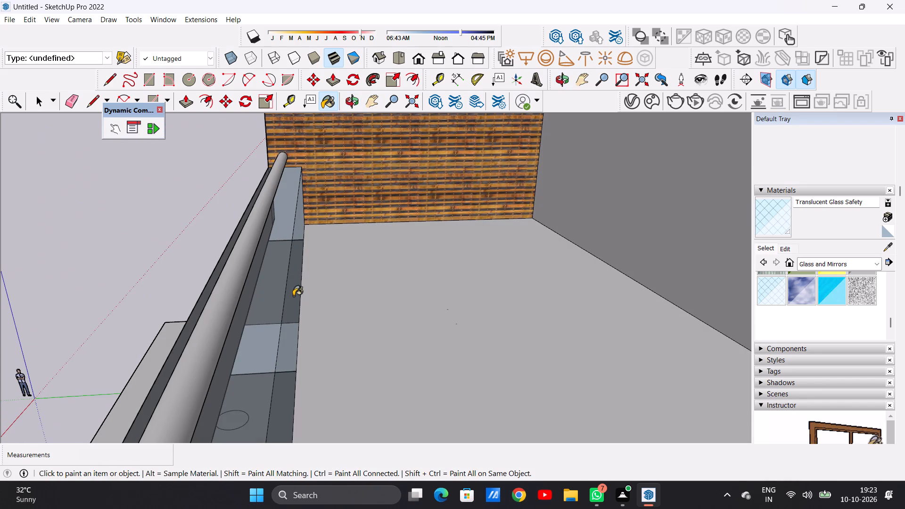
click(289, 305)
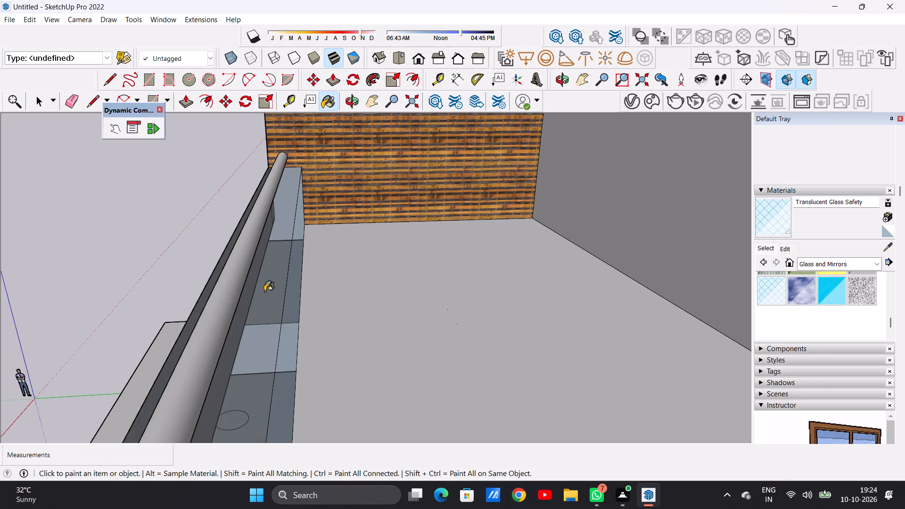
click(264, 291)
Paint the front face of the balcony parapet one floor below the top with Translucent Glass Safety.
middle_drag(112, 263, 400, 263)
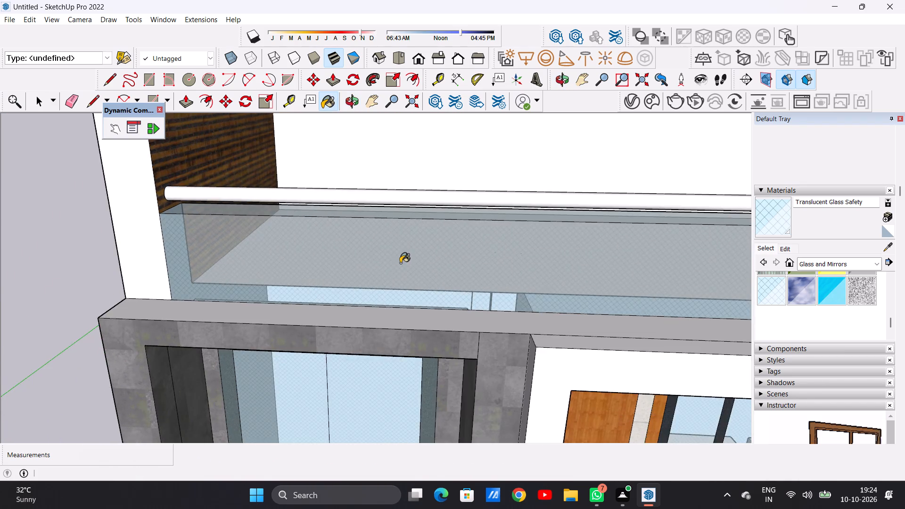
scroll(394, 264, down, 20)
middle_drag(397, 287, 395, 219)
scroll(475, 265, up, 9)
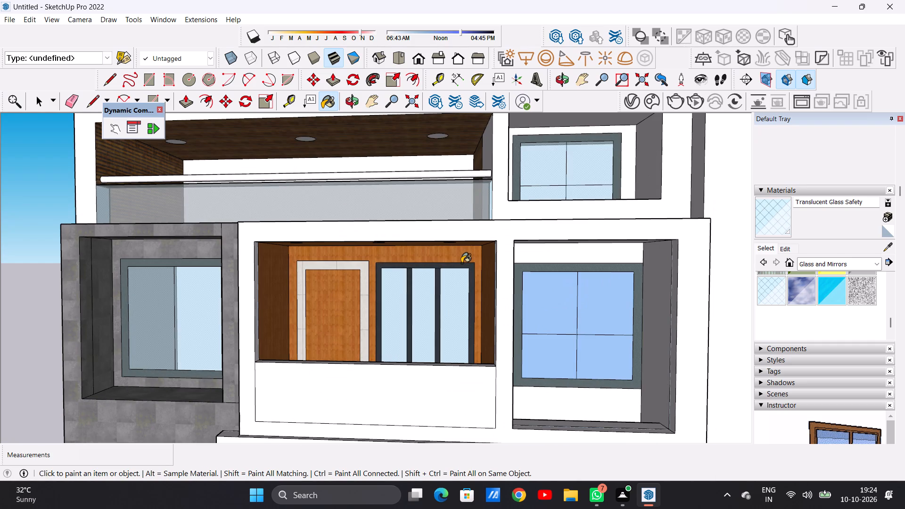
scroll(462, 263, down, 9)
scroll(459, 306, up, 12)
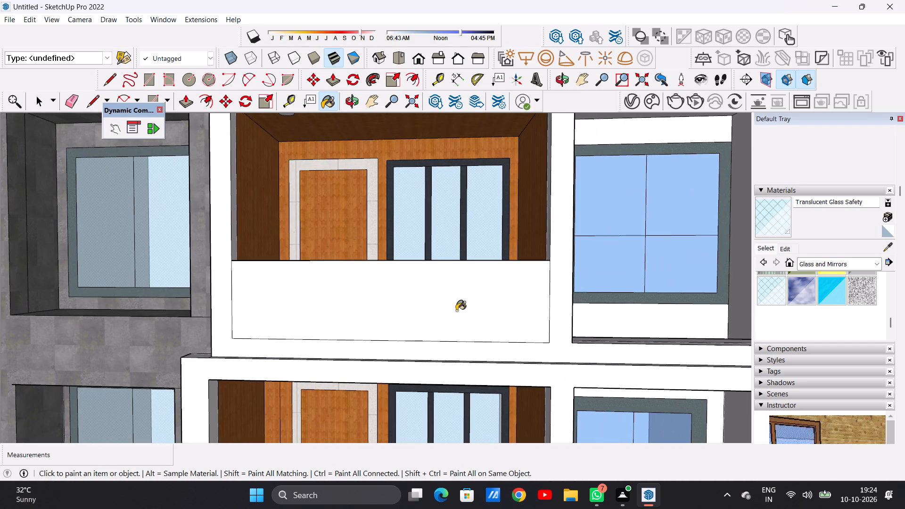
click(456, 311)
Paint the top and inner faces of the balcony parapet one floor below the top with Translucent Glass Safety.
middle_drag(457, 281, 321, 392)
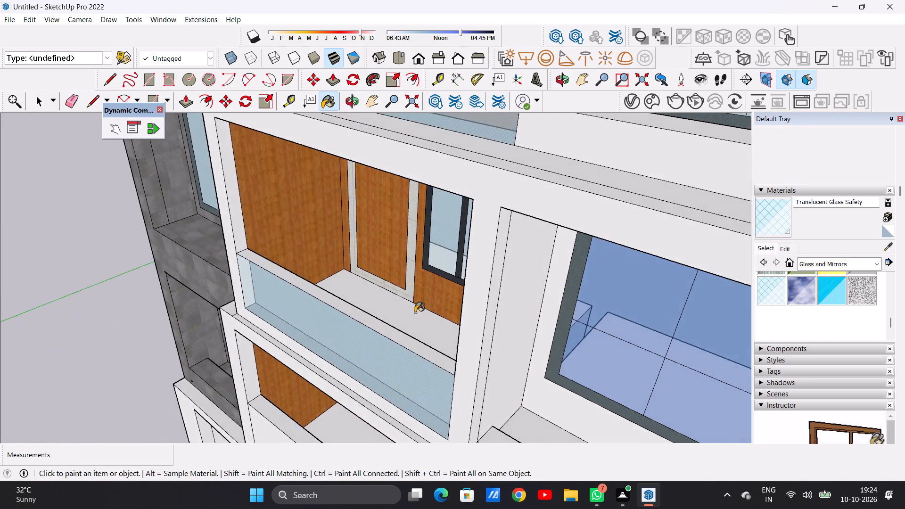
scroll(409, 313, up, 4)
click(369, 337)
middle_drag(392, 303, 323, 312)
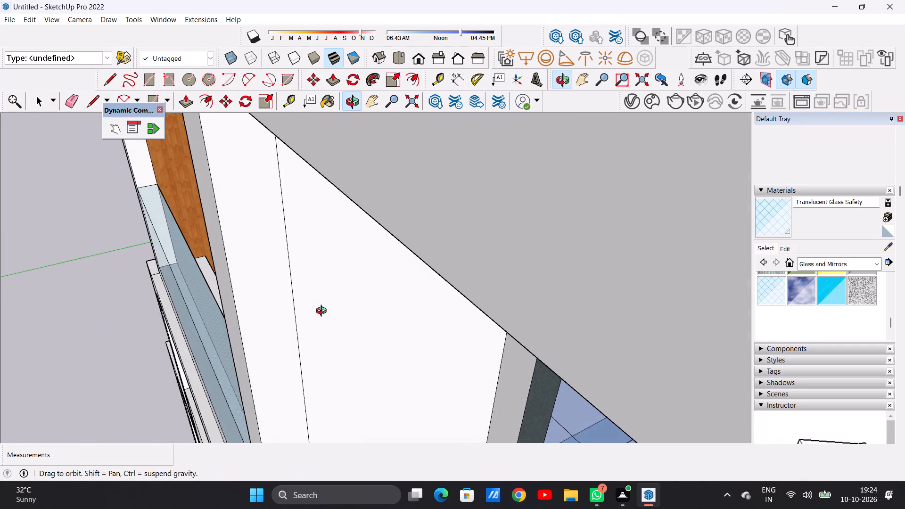
middle_drag(323, 312, 334, 310)
scroll(254, 279, up, 6)
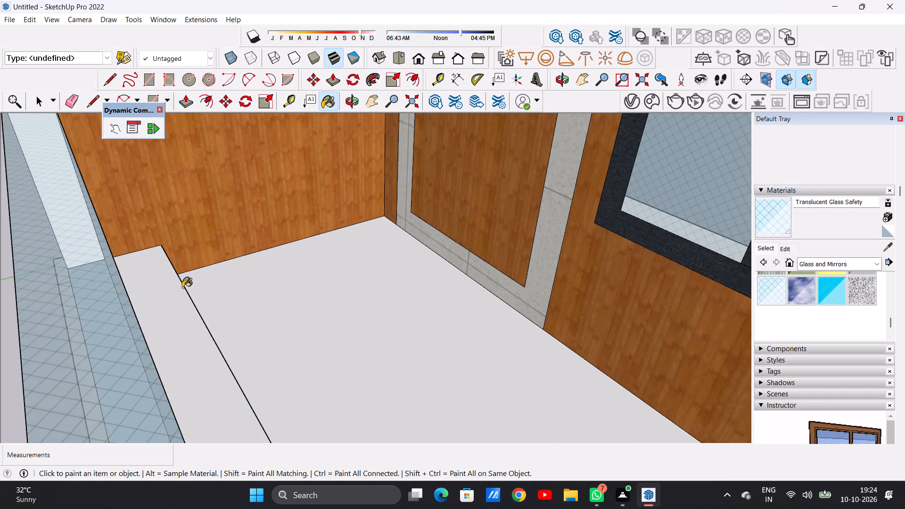
middle_drag(255, 287, 233, 288)
click(45, 317)
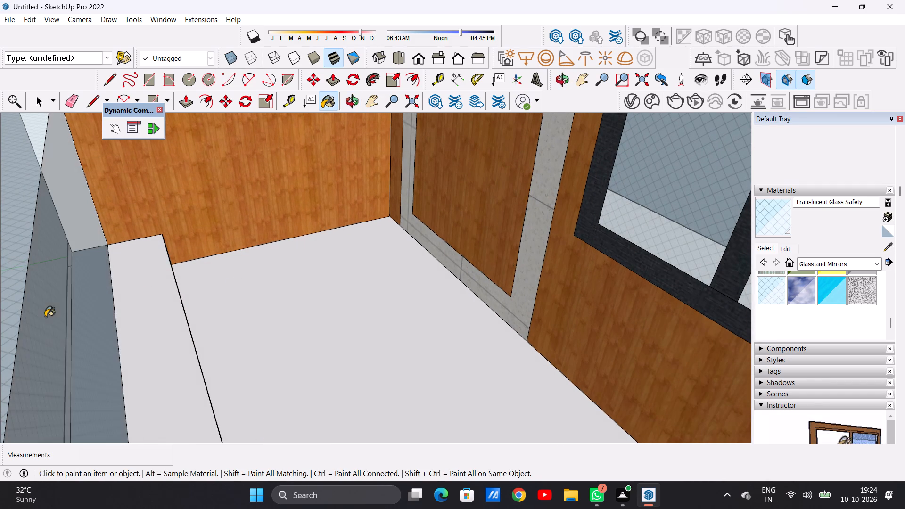
middle_drag(39, 306, 251, 281)
Paint the front face of the balcony parapet two floors below the top with Translucent Glass Safety.
scroll(257, 284, down, 5)
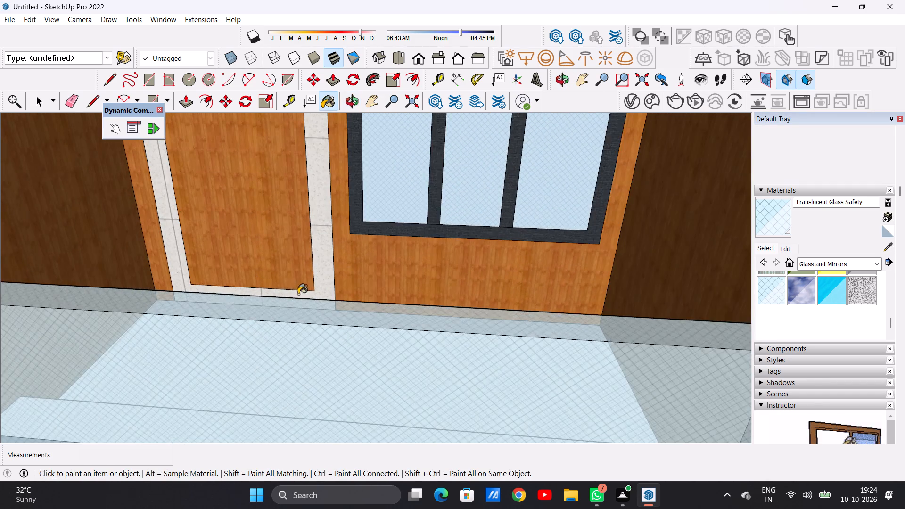
scroll(298, 294, down, 20)
scroll(298, 294, down, 1)
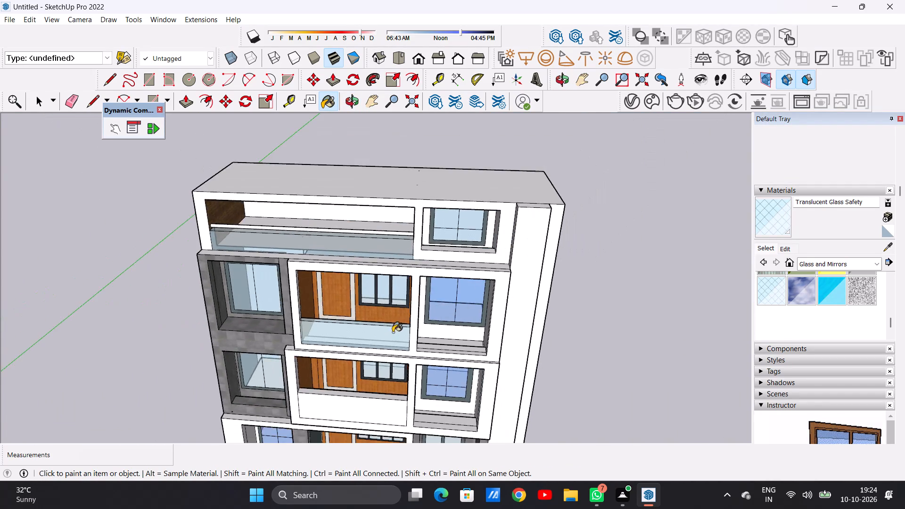
scroll(393, 332, down, 8)
middle_drag(387, 360, 395, 281)
scroll(414, 355, up, 1)
scroll(414, 355, down, 1)
scroll(414, 355, up, 16)
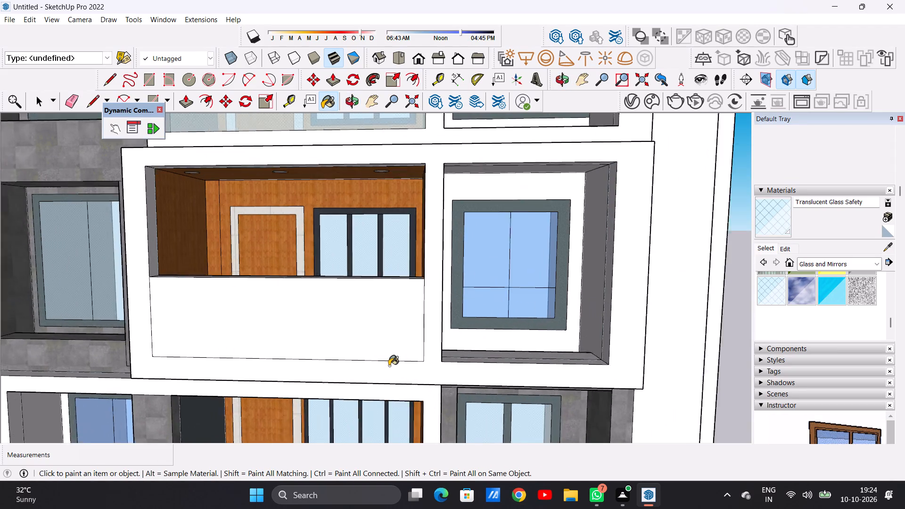
scroll(389, 366, up, 2)
click(362, 320)
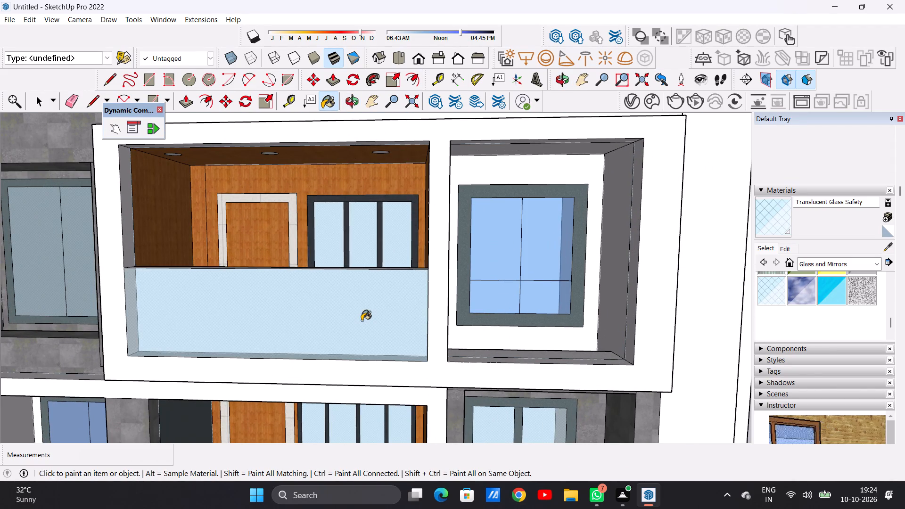
Paint the top and inner faces of the balcony parapet two floors below the top with Translucent Glass Safety.
scroll(396, 326, down, 7)
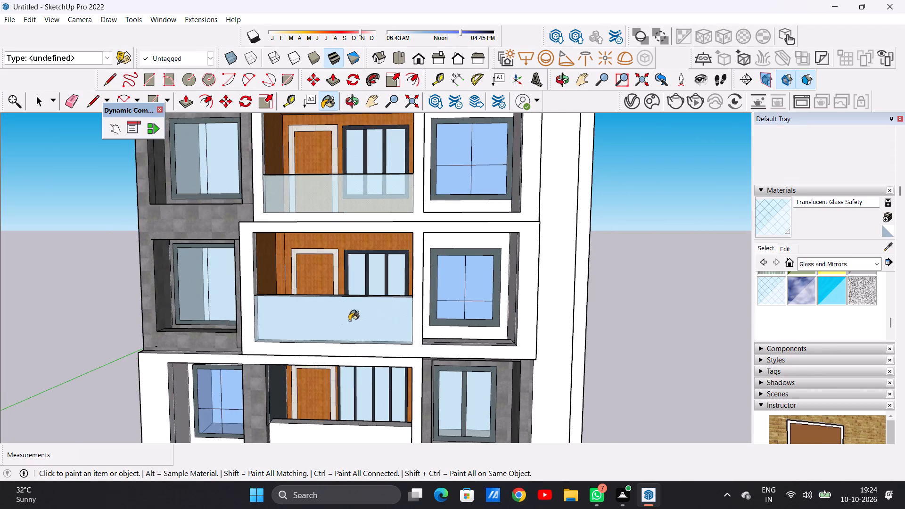
middle_drag(337, 324, 249, 396)
scroll(340, 298, up, 10)
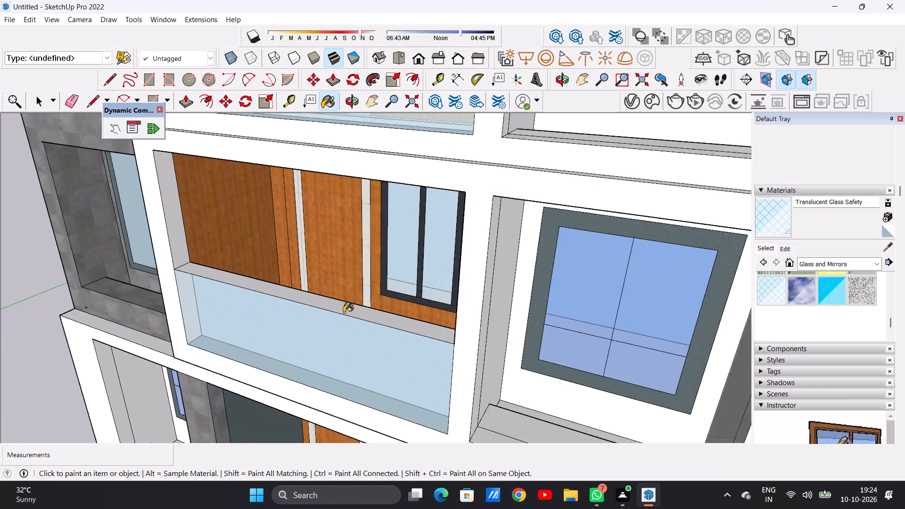
scroll(344, 312, up, 3)
click(343, 310)
scroll(429, 257, down, 4)
middle_drag(446, 265, 362, 300)
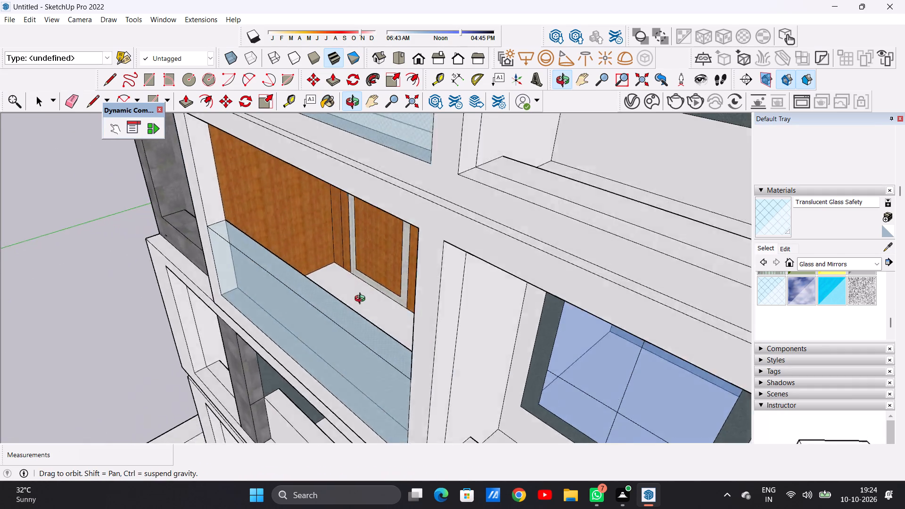
middle_drag(362, 300, 337, 300)
scroll(325, 294, up, 10)
scroll(320, 291, down, 1)
scroll(320, 290, up, 3)
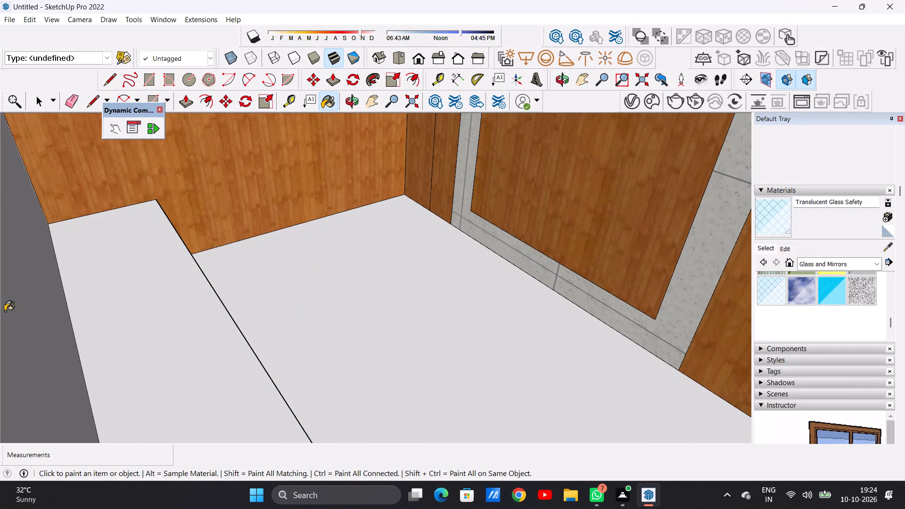
click(0, 313)
click(39, 323)
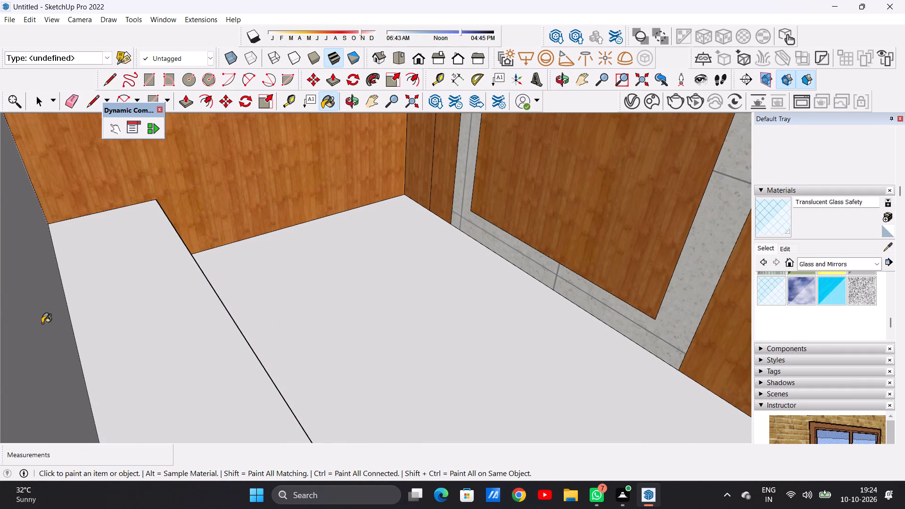
Examine the balcony parapets across the building's whole front facade.
scroll(148, 311, down, 17)
middle_drag(219, 324, 338, 300)
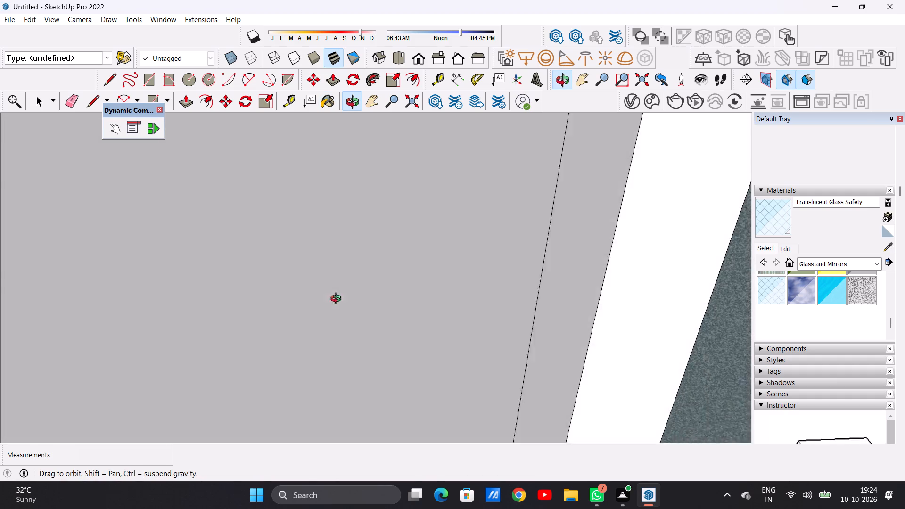
middle_drag(338, 300, 383, 286)
scroll(419, 293, down, 8)
scroll(428, 300, up, 1)
scroll(428, 300, down, 20)
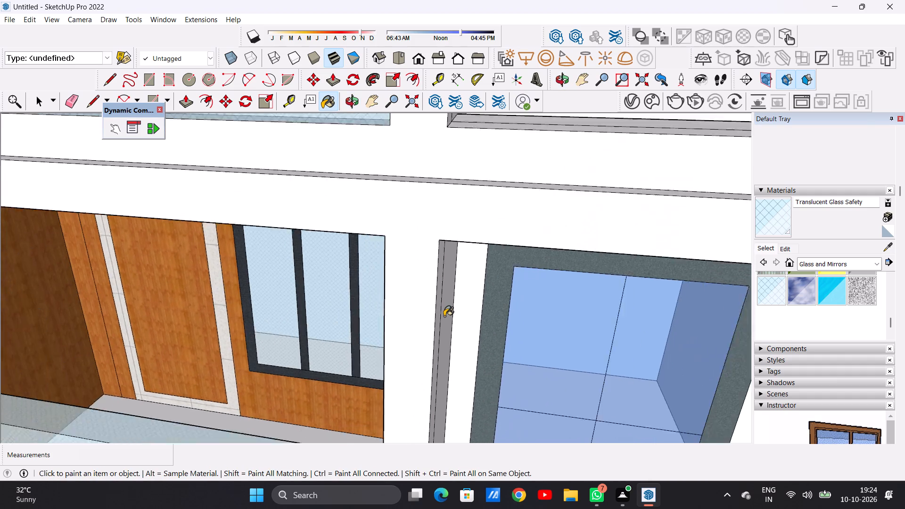
scroll(444, 316, down, 20)
scroll(444, 316, down, 6)
scroll(417, 252, down, 5)
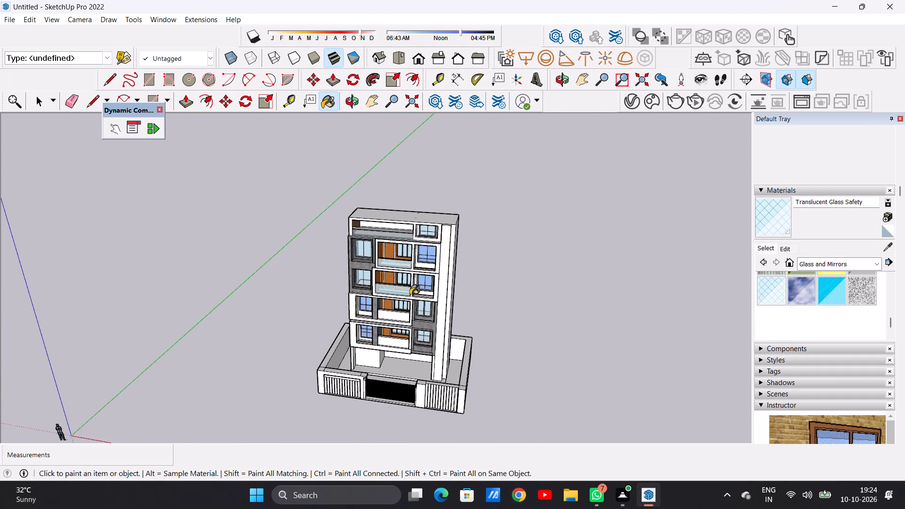
scroll(399, 356, up, 8)
scroll(418, 257, up, 7)
scroll(415, 283, down, 20)
scroll(415, 283, down, 2)
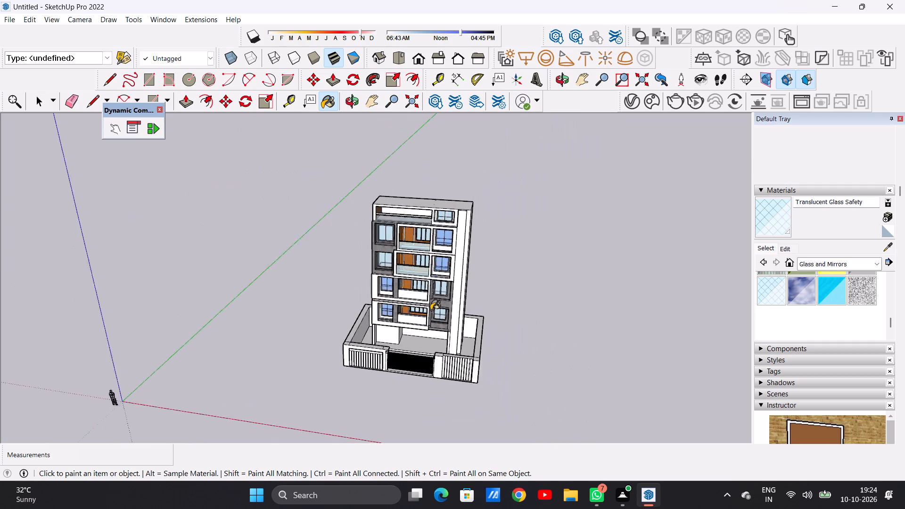
scroll(431, 310, down, 1)
Paint the faces of the top-floor parapet beneath the handrail with Translucent Glass Safety.
middle_drag(420, 267, 422, 315)
scroll(421, 237, up, 17)
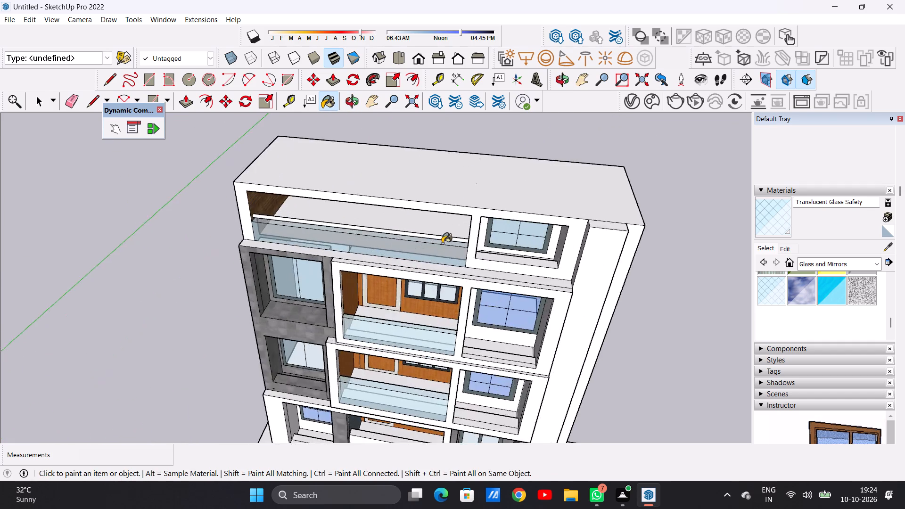
scroll(442, 243, up, 2)
scroll(442, 243, down, 1)
scroll(442, 243, up, 11)
click(461, 244)
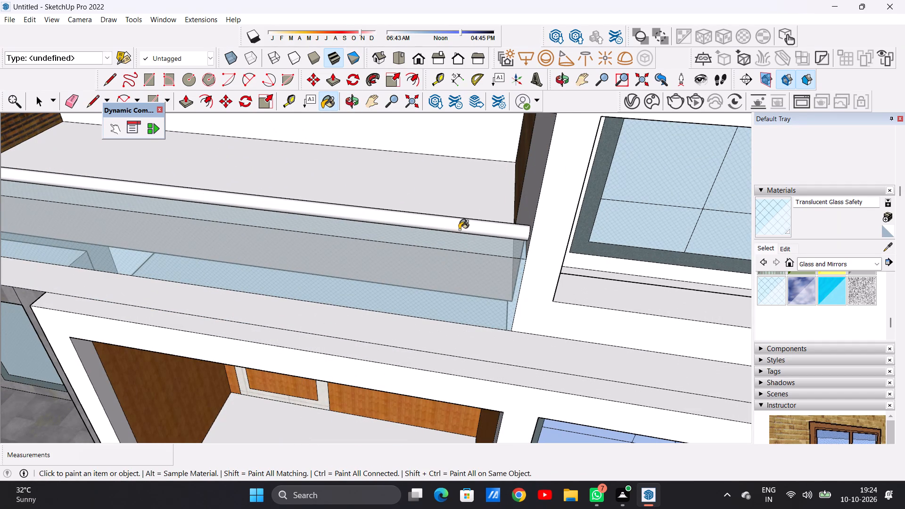
middle_drag(423, 182, 331, 187)
scroll(321, 172, up, 5)
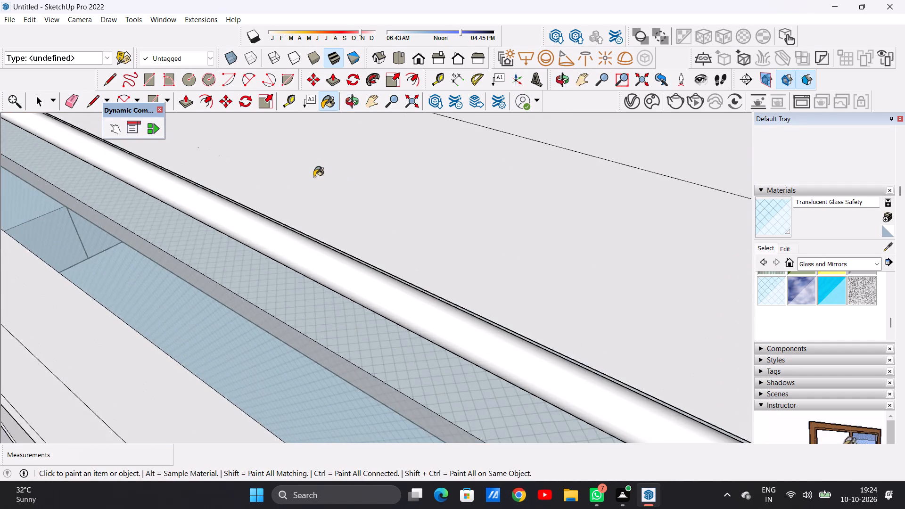
middle_drag(316, 181, 248, 177)
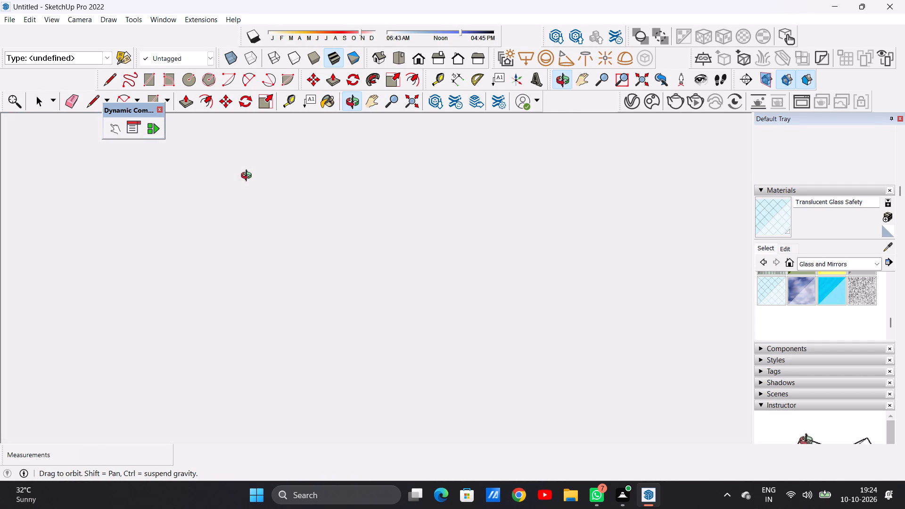
middle_drag(248, 177, 277, 176)
scroll(275, 181, up, 5)
middle_drag(263, 188, 244, 191)
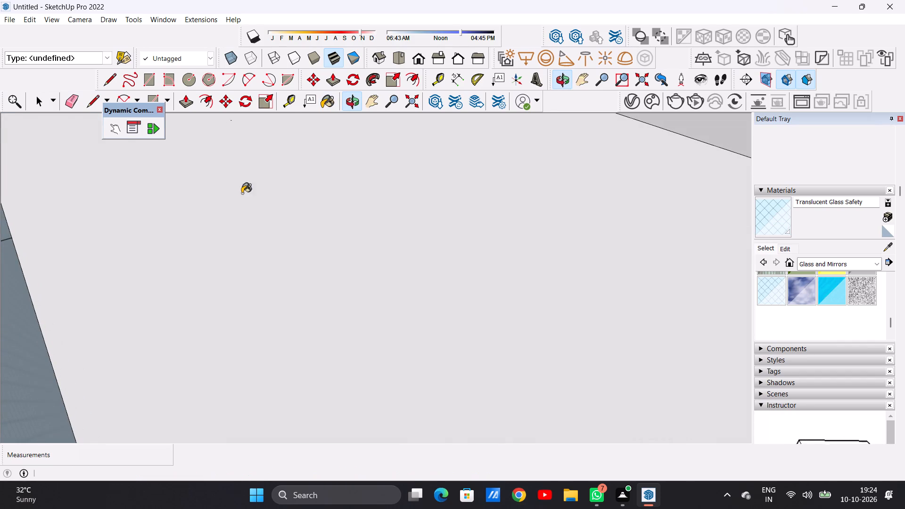
click(25, 373)
click(0, 381)
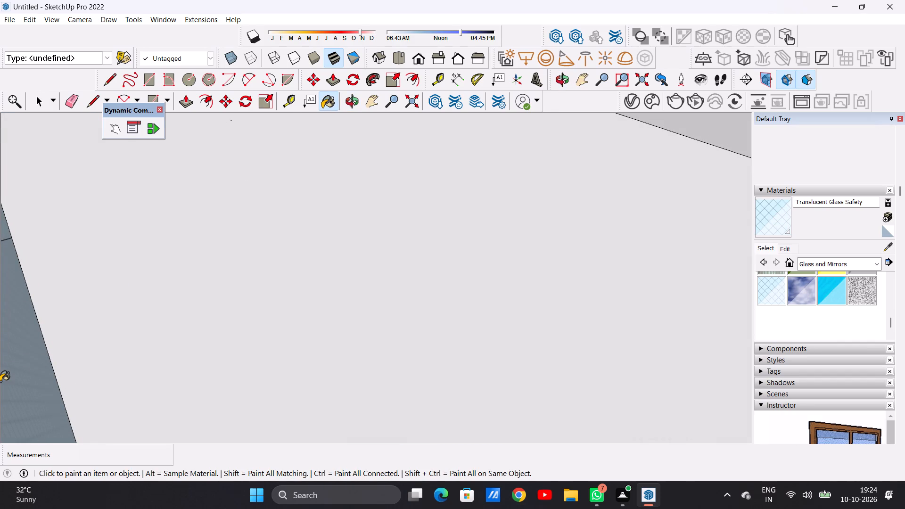
Return to the standard front view and examine the top-floor parapet and the facade below it.
scroll(210, 332, down, 10)
middle_drag(190, 348, 403, 287)
scroll(409, 301, down, 20)
scroll(409, 301, down, 10)
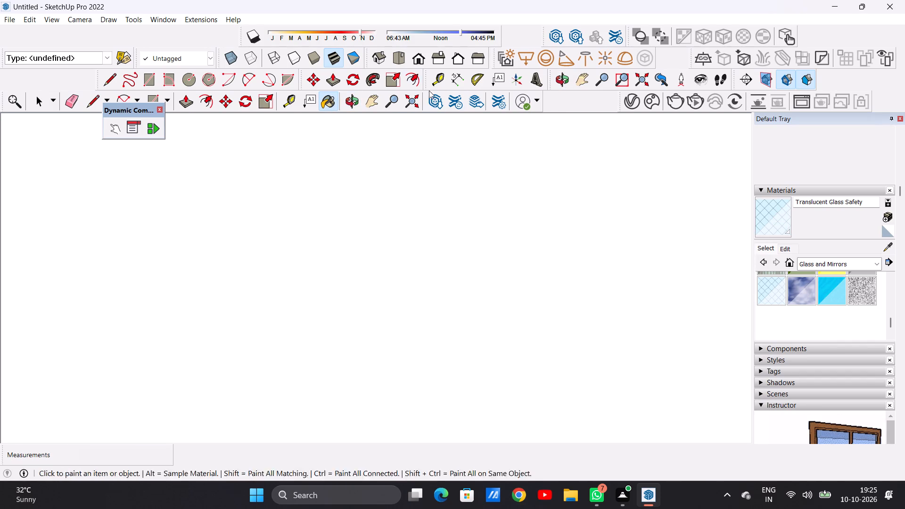
click(417, 59)
scroll(452, 322, down, 20)
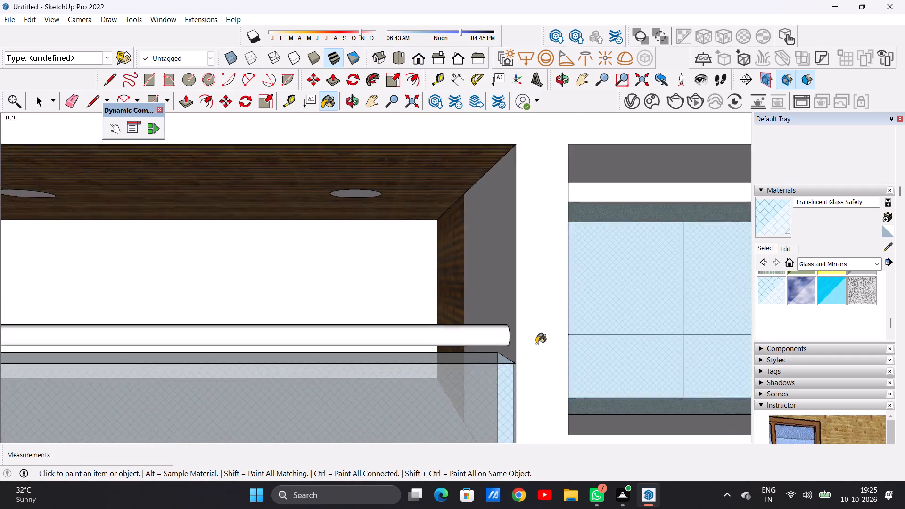
scroll(536, 344, down, 20)
scroll(501, 352, up, 6)
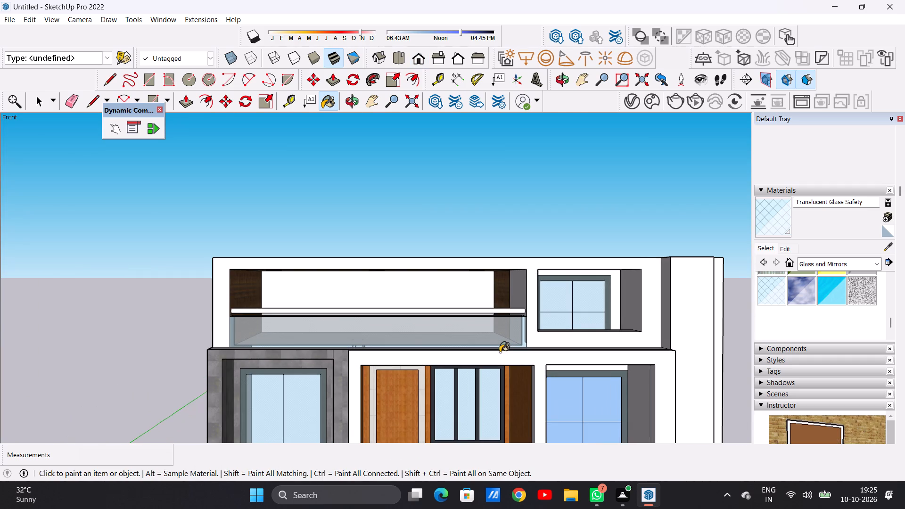
scroll(500, 352, up, 1)
scroll(497, 341, down, 20)
scroll(497, 341, down, 1)
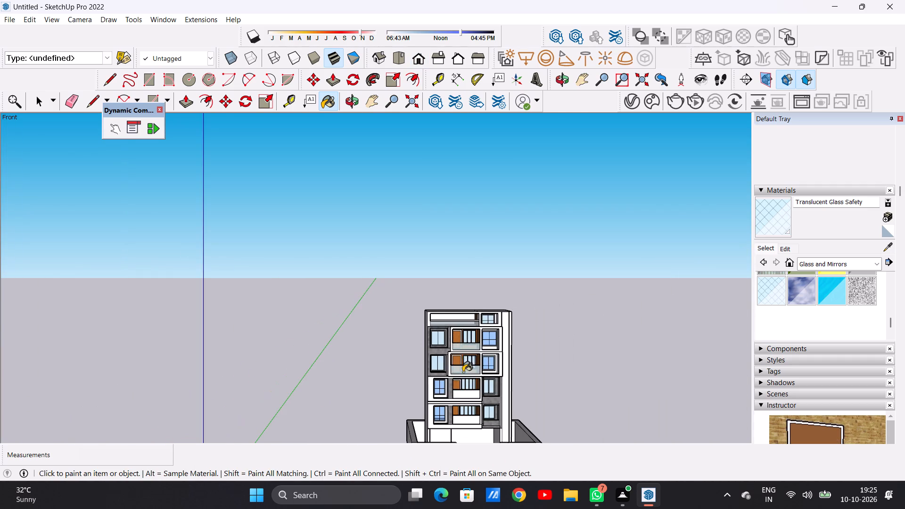
Paint the front face of the balcony parapet three floors below the top with Translucent Glass Safety.
scroll(464, 351, down, 7)
scroll(479, 386, up, 8)
scroll(463, 346, up, 17)
middle_drag(480, 346, 411, 359)
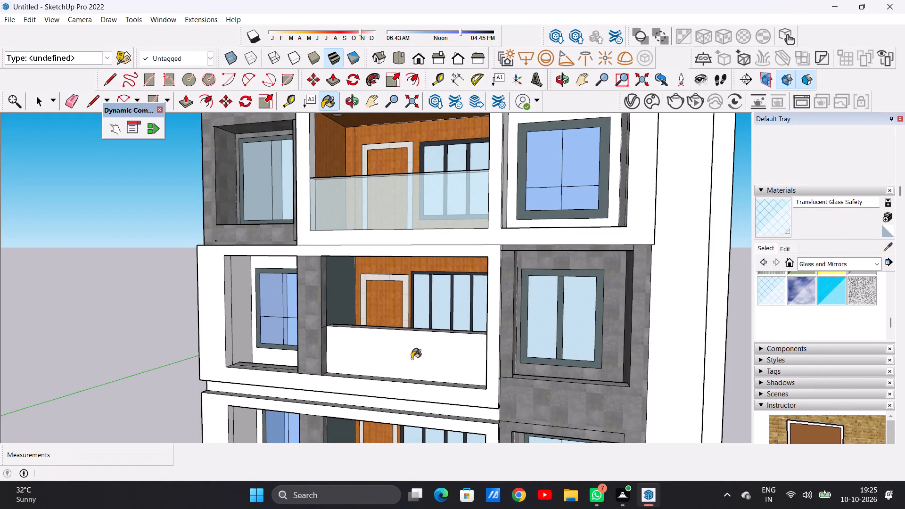
scroll(481, 315, down, 9)
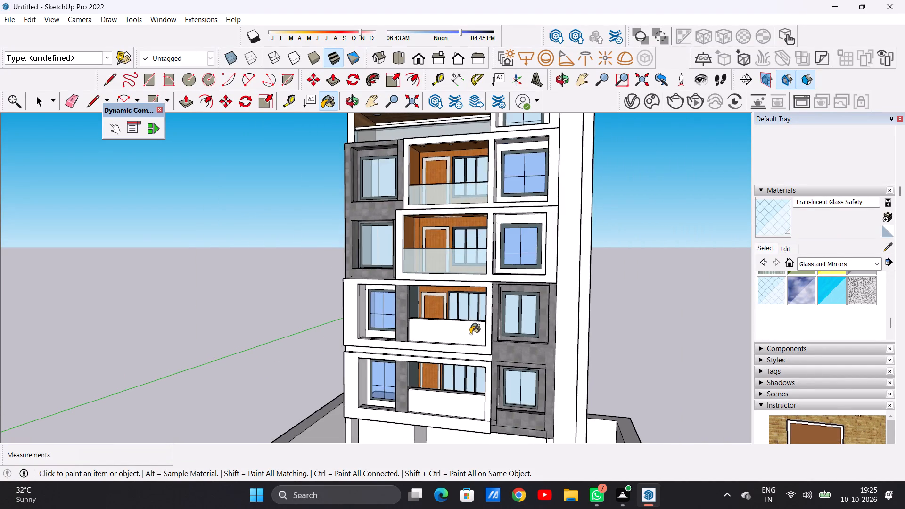
scroll(469, 336, up, 16)
click(469, 323)
Paint the top face of the balcony parapet three floors below the top with Translucent Glass Safety.
scroll(490, 267, down, 10)
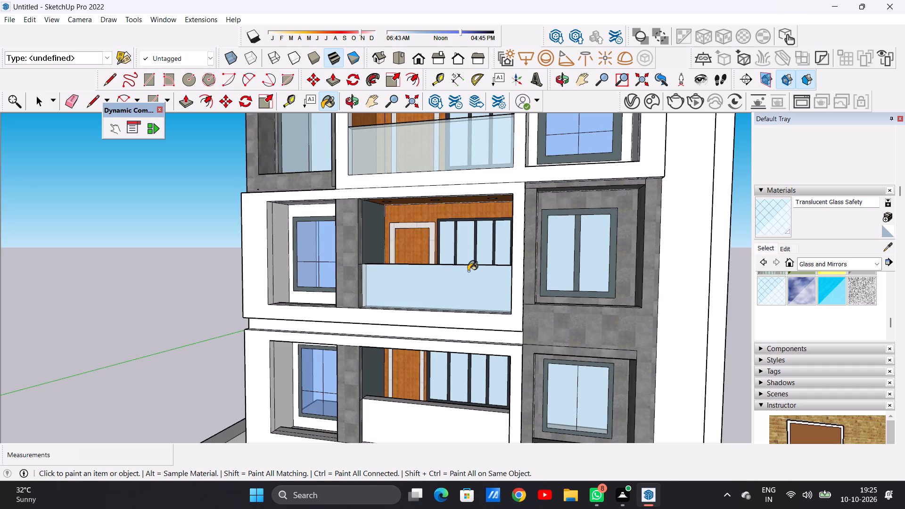
scroll(461, 275, up, 3)
middle_drag(415, 271, 515, 340)
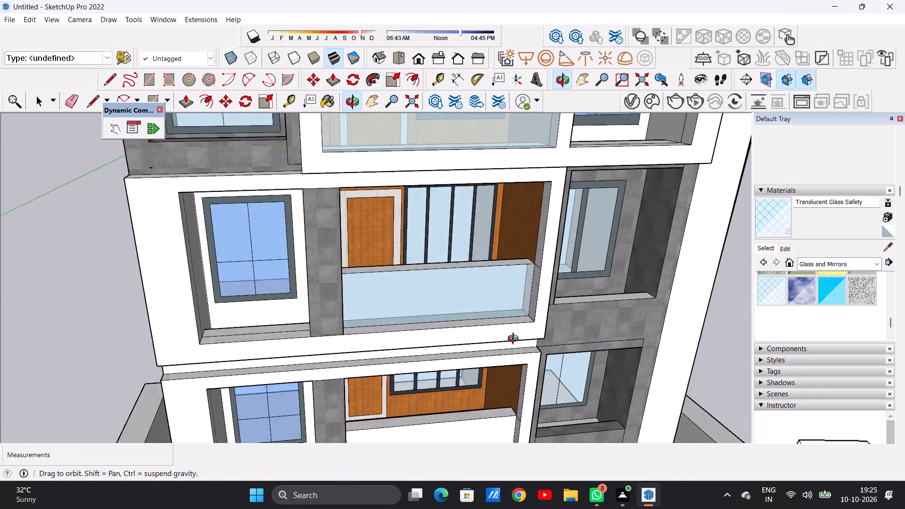
middle_drag(515, 340, 518, 345)
scroll(528, 289, up, 11)
click(512, 237)
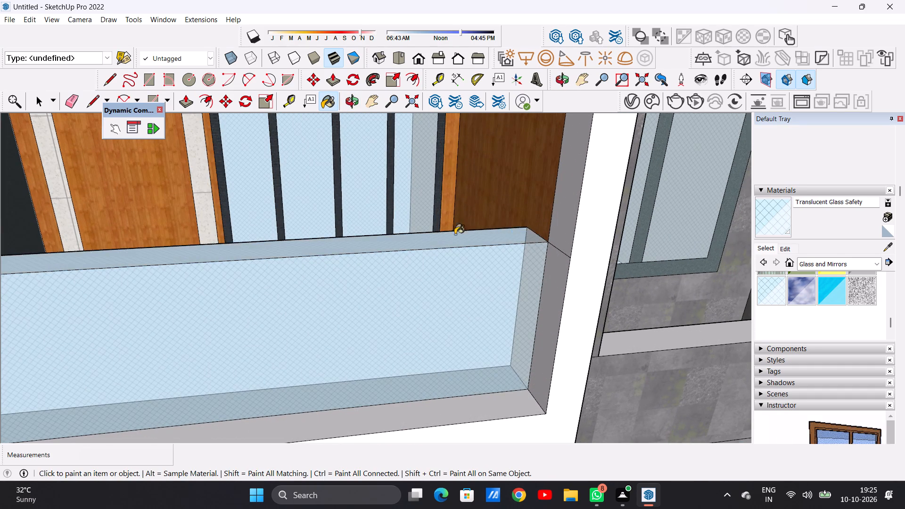
Paint the inner face of the balcony parapet three floors below the top with Translucent Glass Safety.
scroll(329, 246, down, 8)
middle_drag(387, 233, 289, 275)
scroll(283, 246, up, 3)
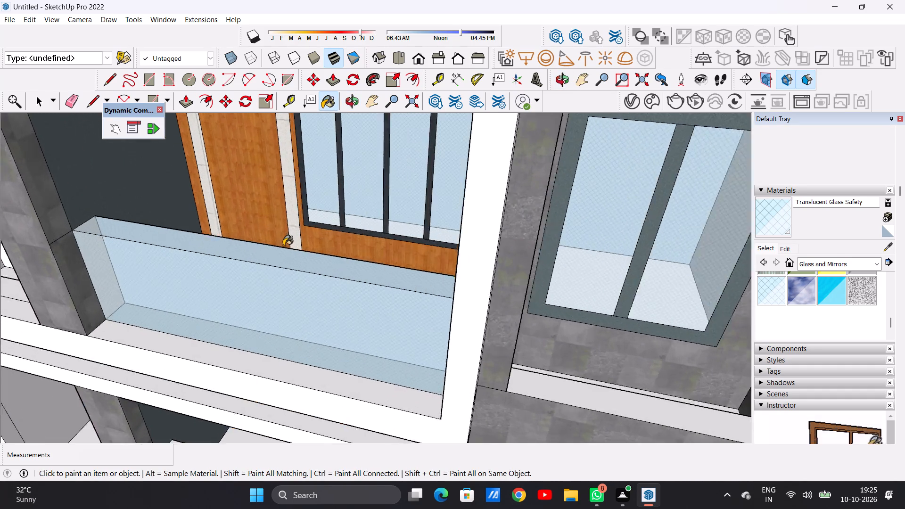
scroll(283, 246, up, 9)
middle_drag(336, 249, 244, 262)
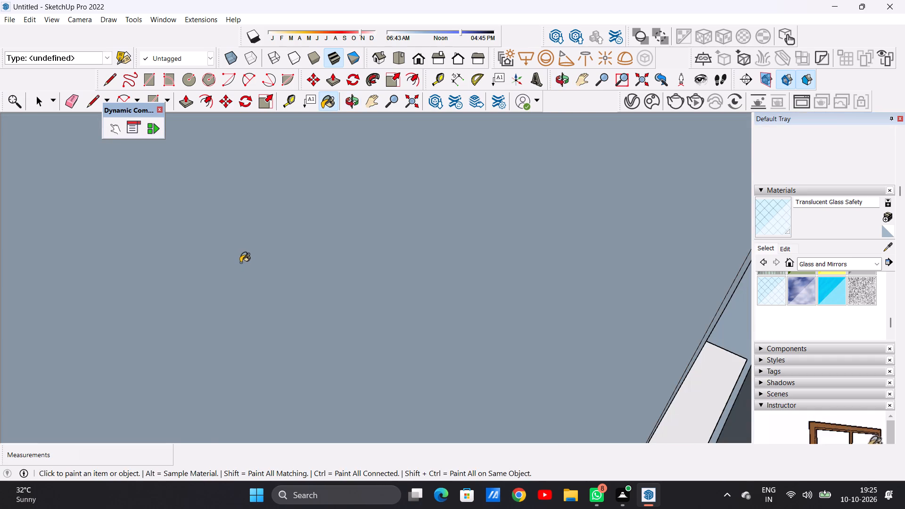
middle_drag(240, 263, 263, 256)
middle_drag(259, 262, 288, 262)
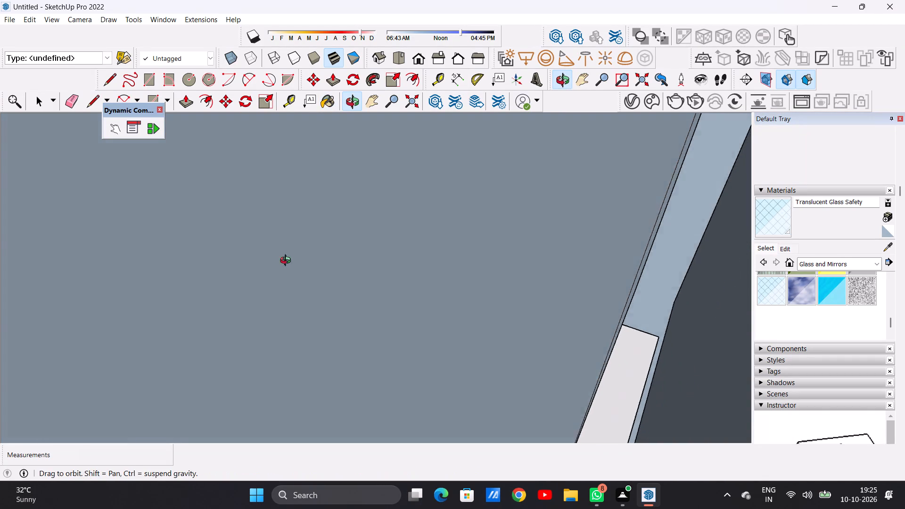
middle_drag(288, 262, 569, 216)
scroll(508, 265, down, 18)
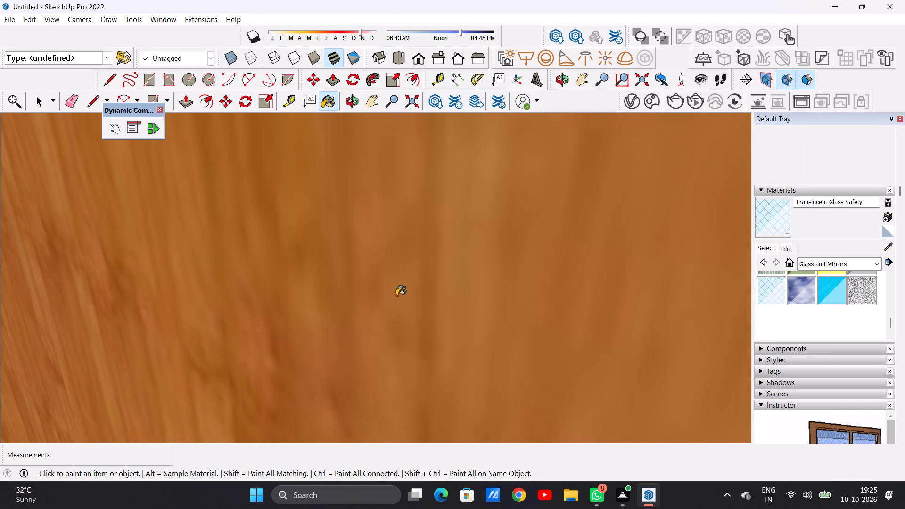
scroll(396, 296, down, 20)
scroll(396, 296, down, 20)
scroll(396, 296, down, 1)
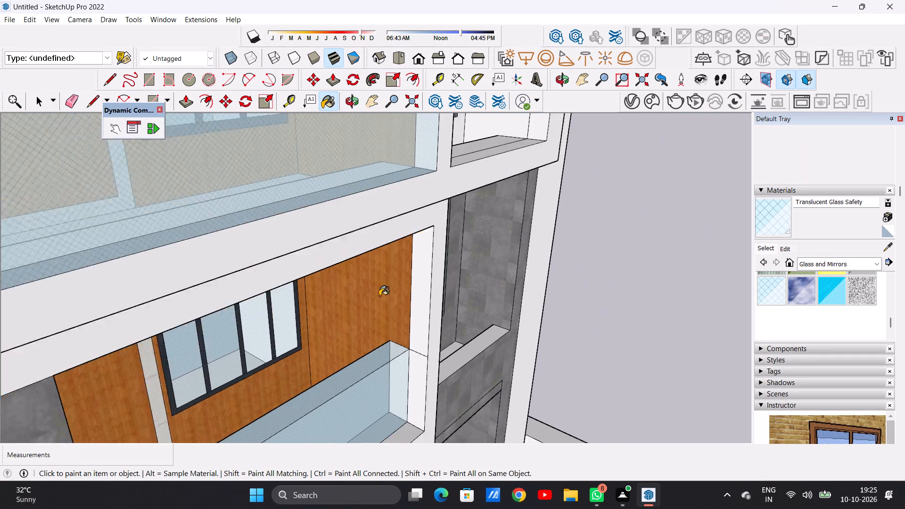
scroll(379, 296, down, 12)
middle_drag(418, 338, 205, 311)
scroll(327, 328, up, 6)
middle_drag(375, 317, 257, 345)
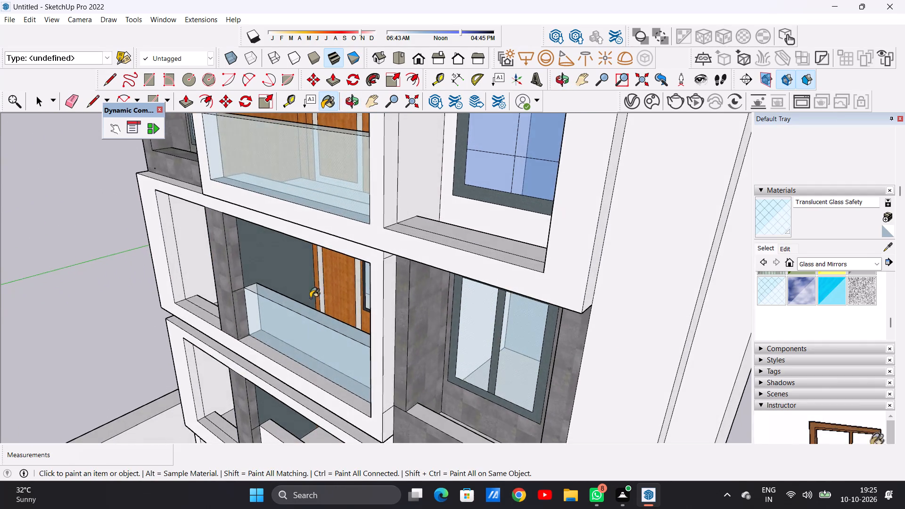
scroll(329, 291, up, 13)
middle_drag(313, 325, 270, 327)
click(25, 405)
middle_drag(99, 365, 129, 359)
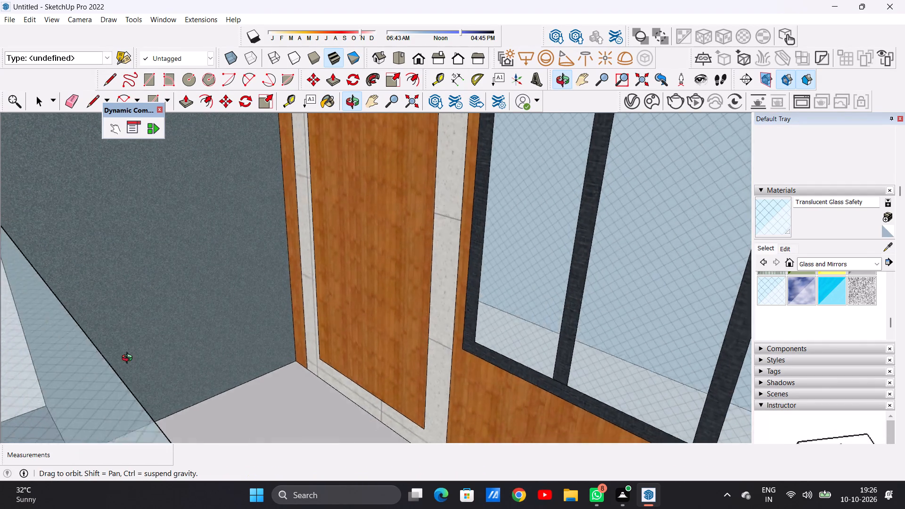
middle_drag(129, 359, 263, 312)
scroll(225, 312, up, 1)
Paint the front face of the lowest balcony's parapet with Translucent Glass Safety.
scroll(220, 311, down, 12)
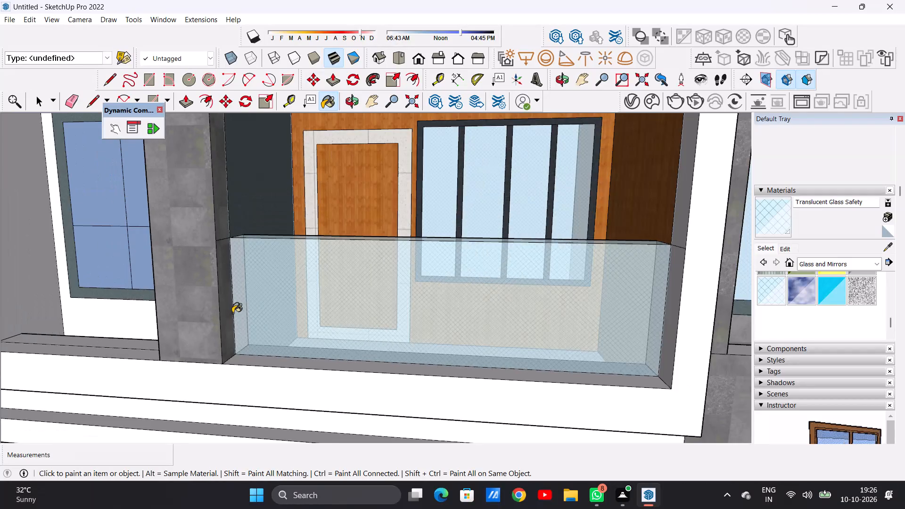
scroll(232, 313, down, 20)
scroll(232, 313, down, 1)
scroll(374, 279, up, 1)
scroll(375, 275, down, 6)
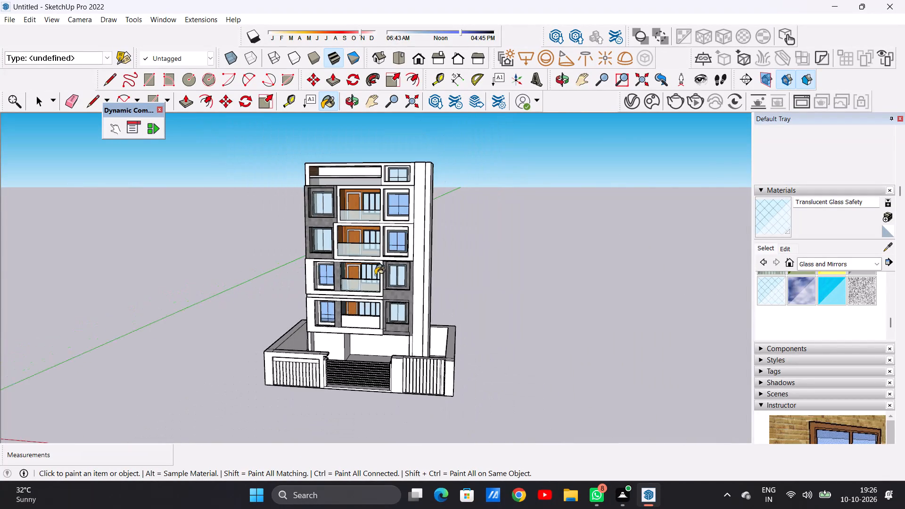
scroll(376, 326, up, 17)
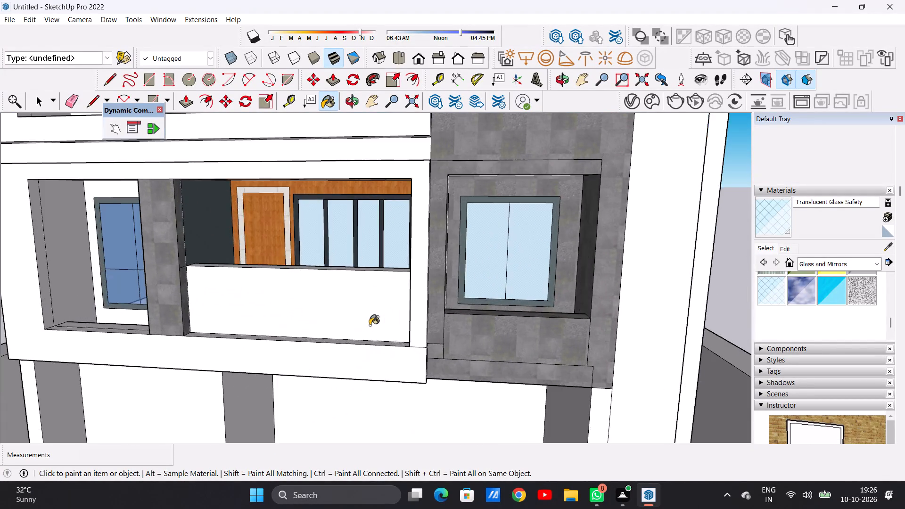
scroll(370, 325, up, 9)
click(357, 296)
Paint the top face of the lowest balcony's parapet with Translucent Glass Safety.
middle_drag(343, 238, 247, 369)
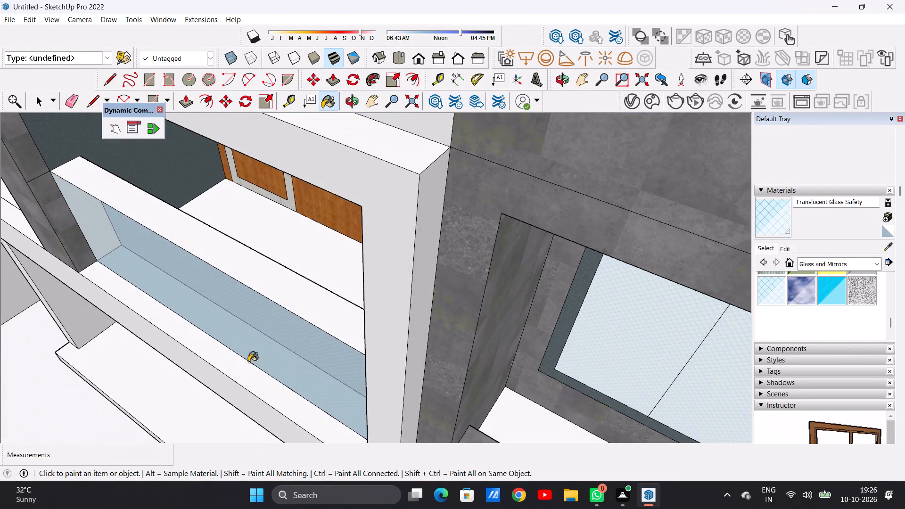
scroll(281, 306, up, 1)
scroll(283, 302, down, 1)
scroll(283, 302, up, 5)
click(287, 282)
Paint the inner face of the lowest balcony's parapet with Translucent Glass Safety.
middle_drag(330, 220, 336, 217)
scroll(325, 218, up, 7)
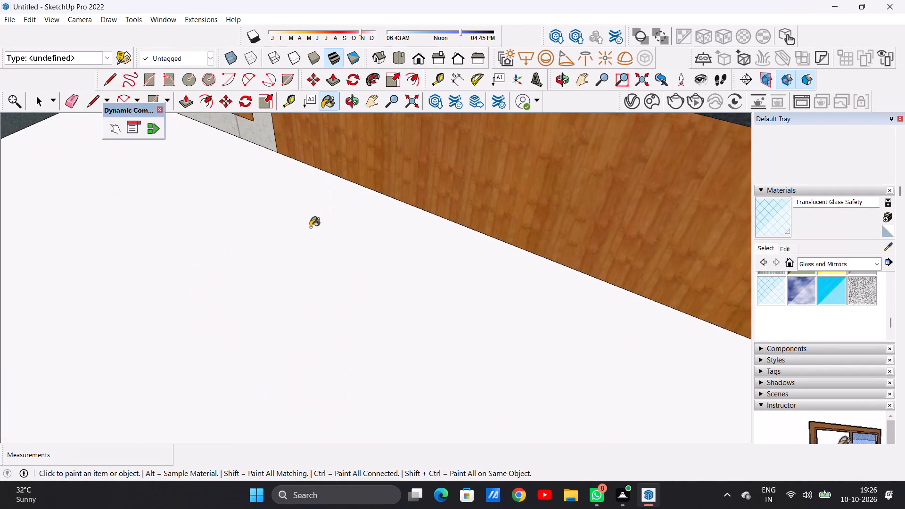
middle_drag(310, 227, 277, 236)
scroll(283, 241, down, 3)
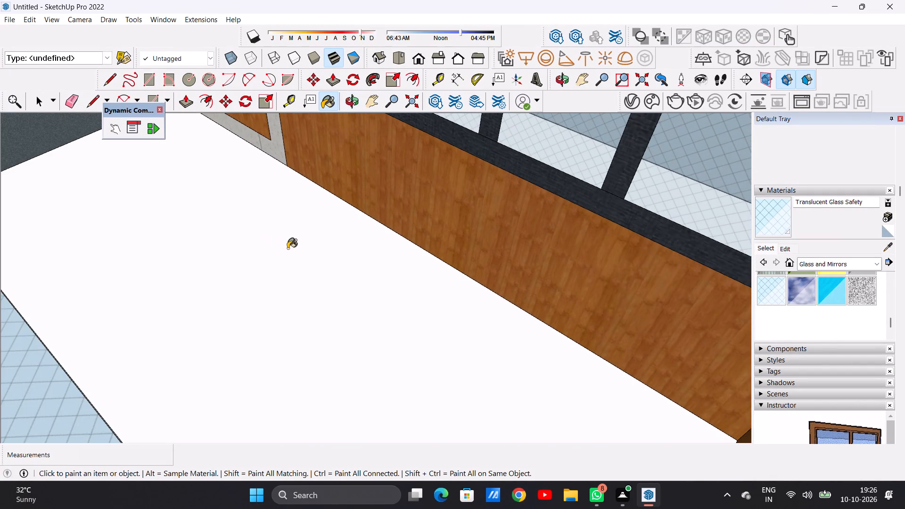
middle_drag(288, 251, 269, 255)
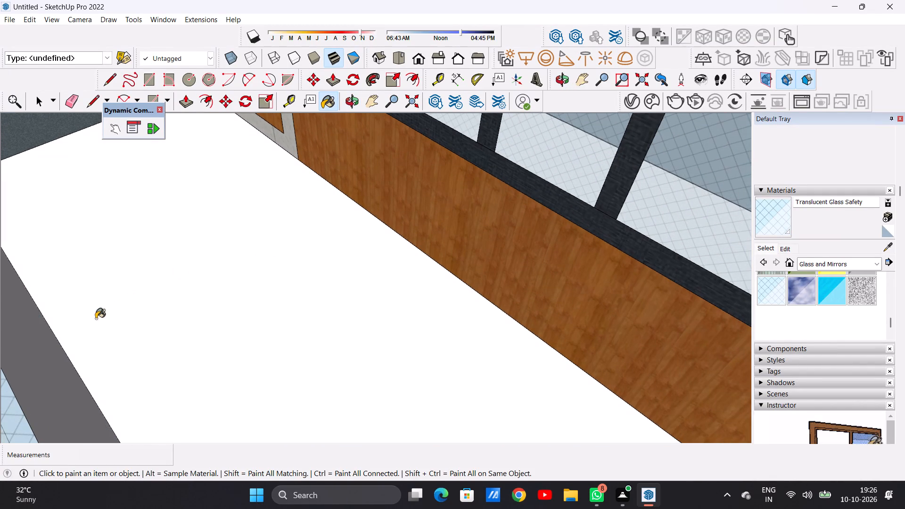
click(29, 365)
middle_drag(63, 340, 263, 263)
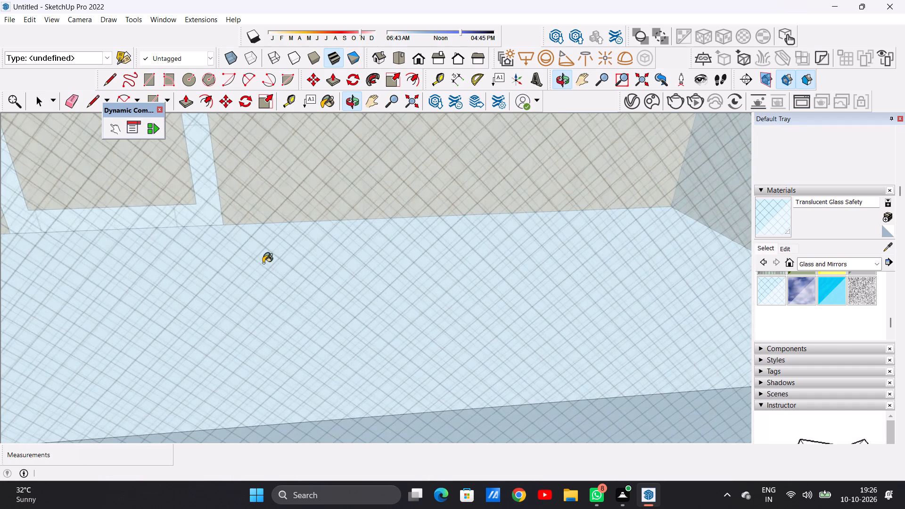
Examine the glass balcony parapets on all floors of the front facade.
scroll(261, 311, down, 2)
scroll(261, 311, up, 1)
scroll(261, 311, down, 20)
scroll(261, 311, down, 7)
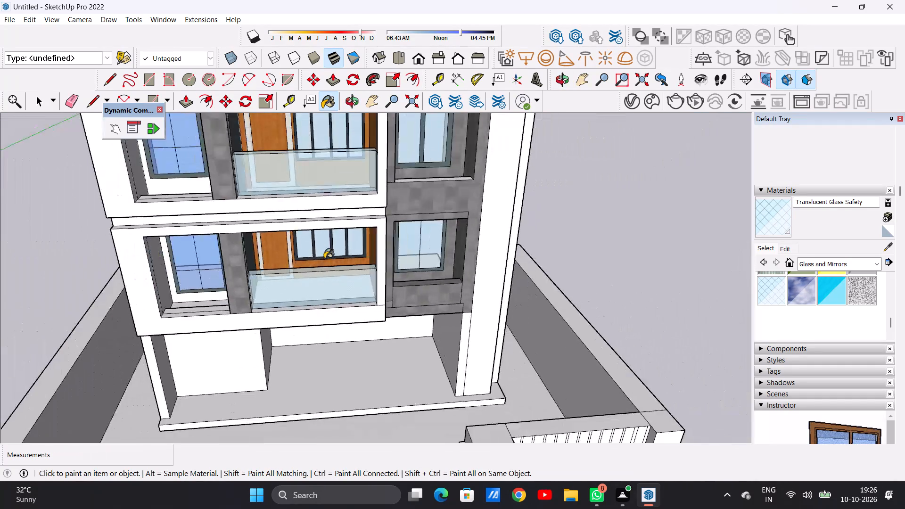
scroll(324, 259, down, 20)
scroll(331, 281, up, 6)
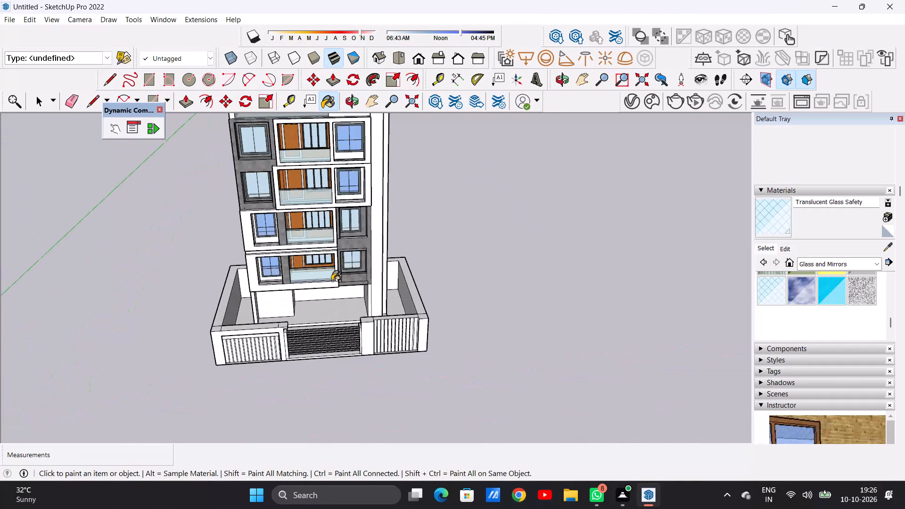
middle_drag(325, 282, 333, 247)
scroll(316, 289, down, 6)
scroll(319, 213, up, 7)
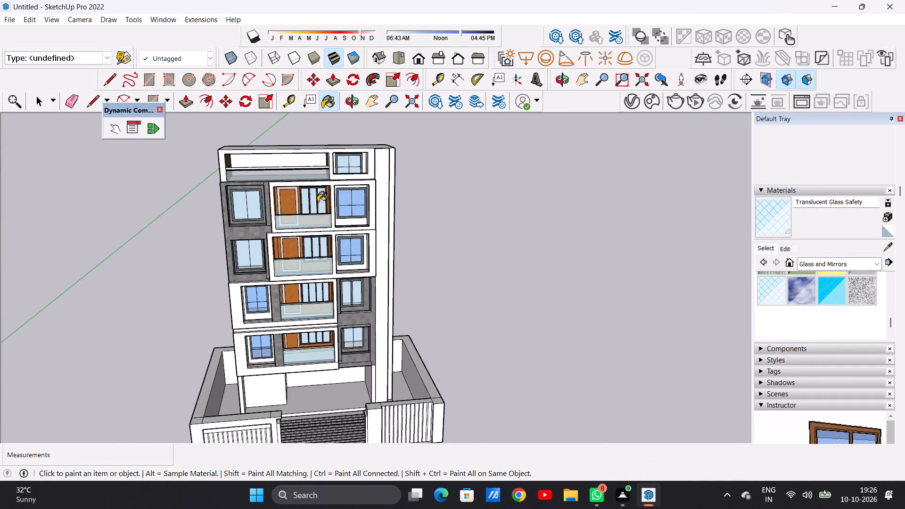
Paint the front face of the top-floor balcony's parapet with Translucent Glass Safety.
scroll(315, 182, up, 15)
click(313, 163)
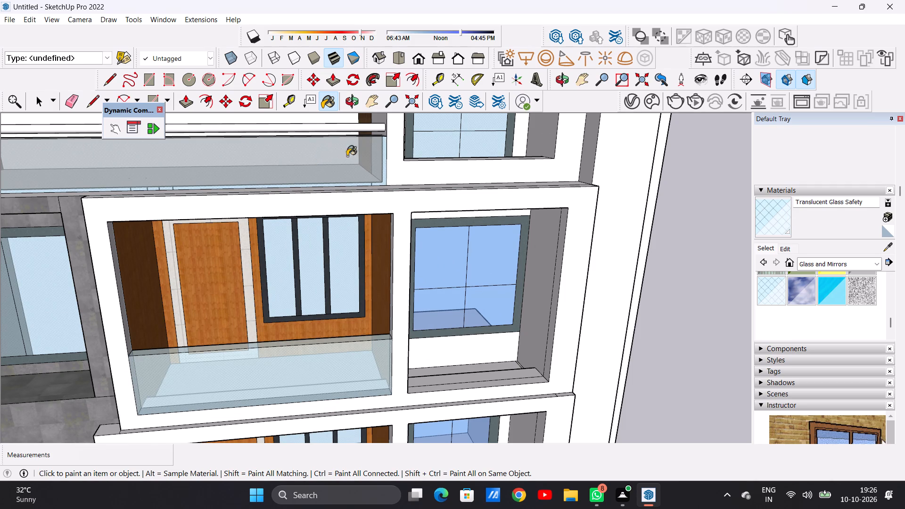
Examine the front facade's glass parapets, focusing on the top-floor balcony from above, below and straight on.
middle_drag(360, 160, 194, 222)
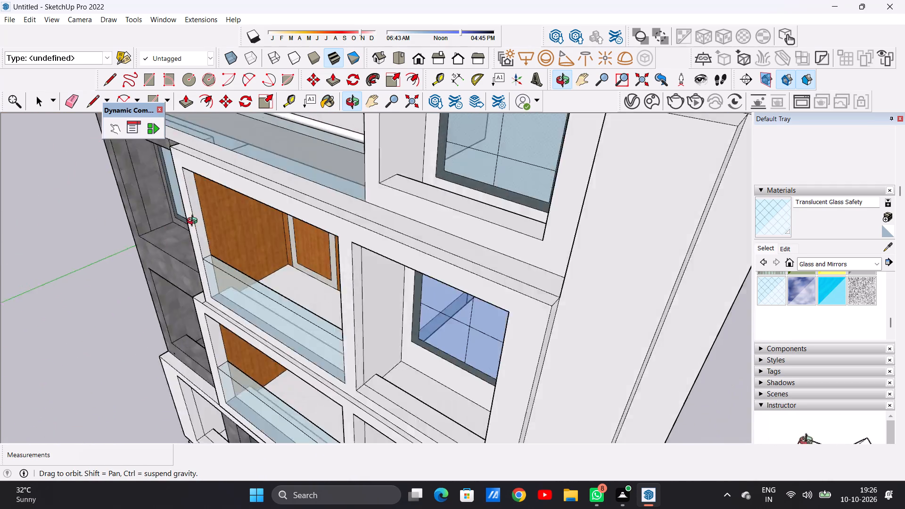
middle_drag(194, 222, 338, 148)
scroll(360, 232, down, 7)
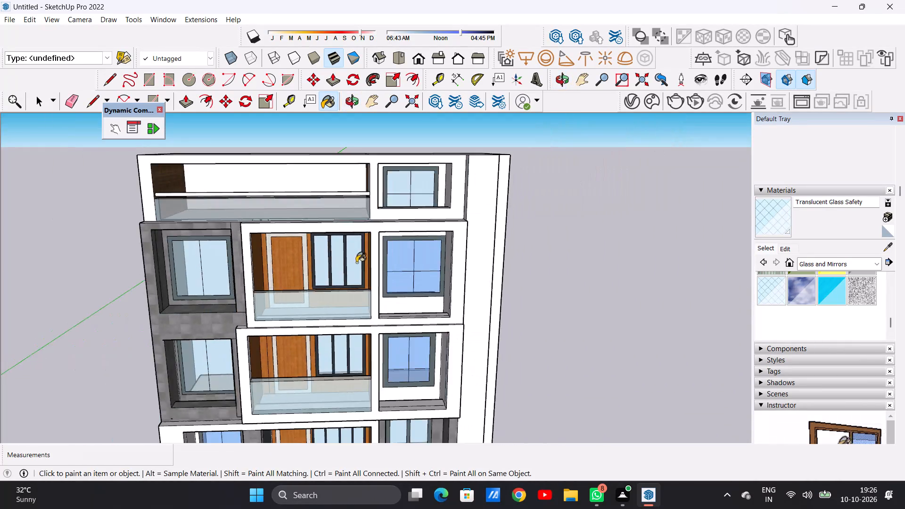
scroll(356, 263, down, 12)
middle_drag(353, 286, 387, 259)
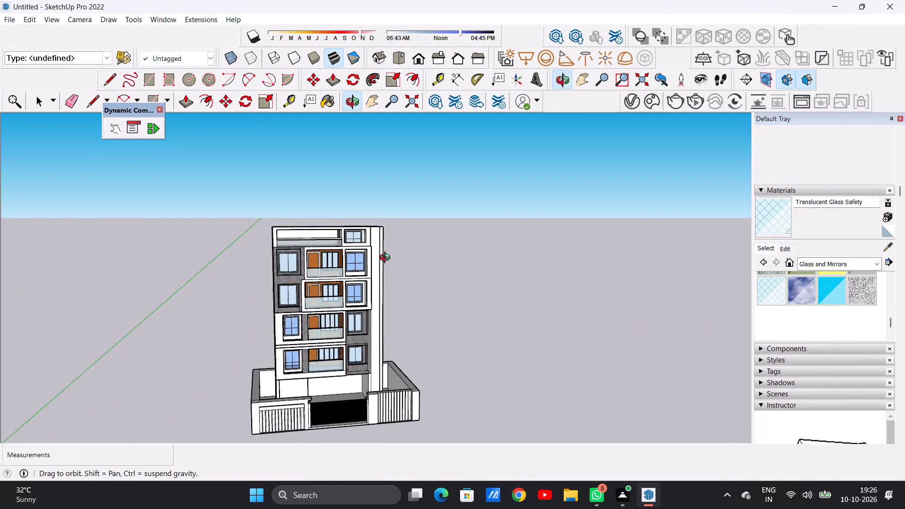
middle_drag(387, 259, 357, 248)
scroll(308, 372, up, 8)
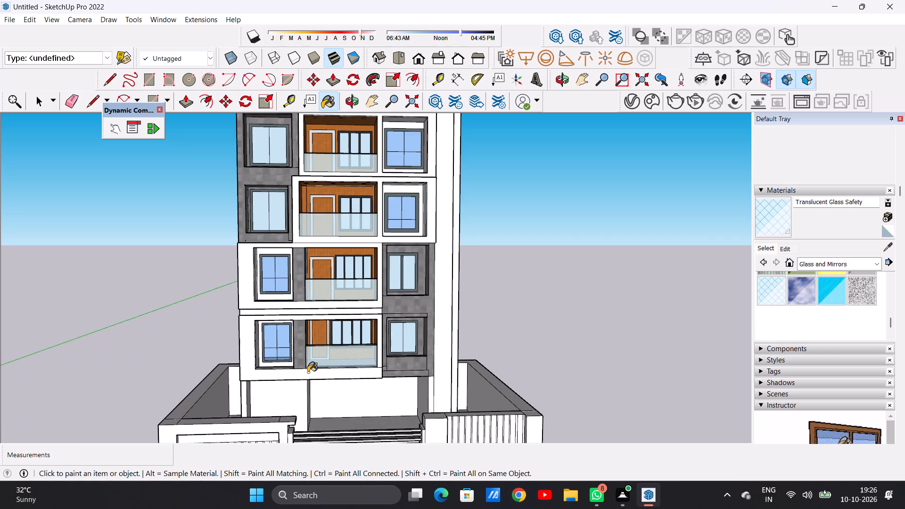
scroll(312, 377, down, 2)
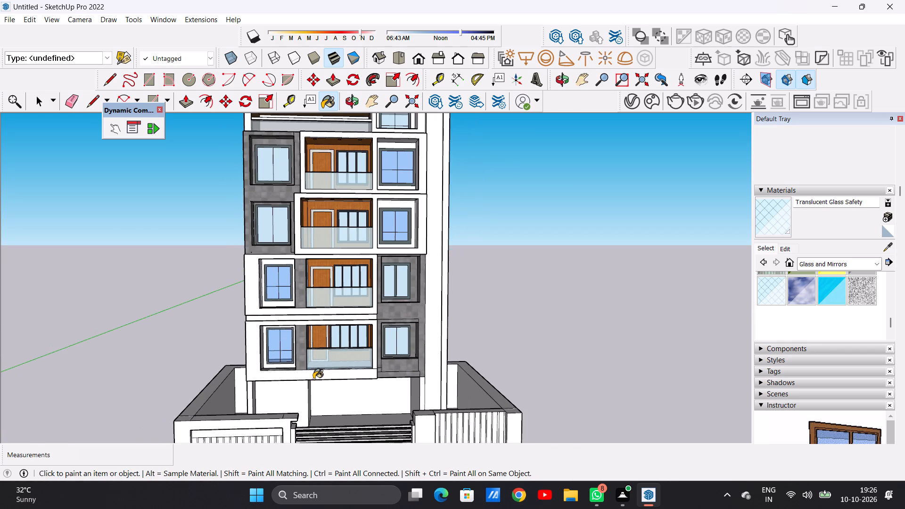
key(space)
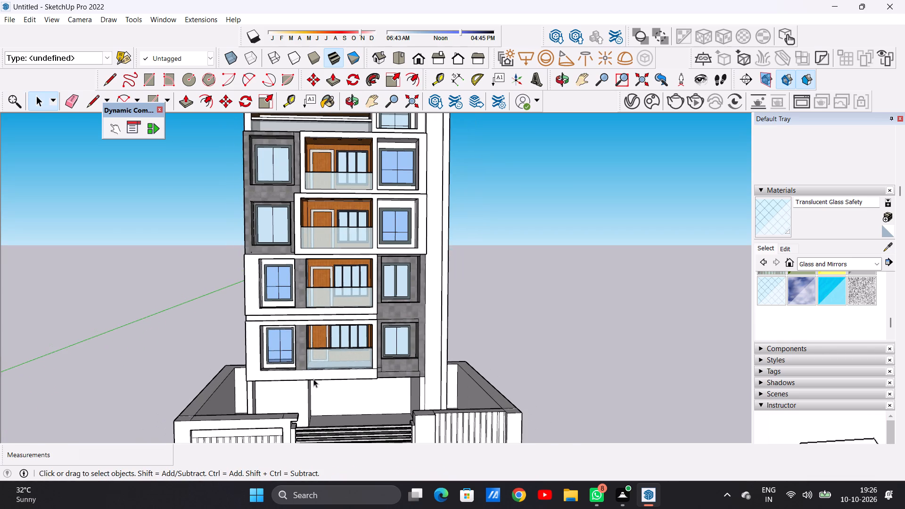
scroll(356, 353, down, 4)
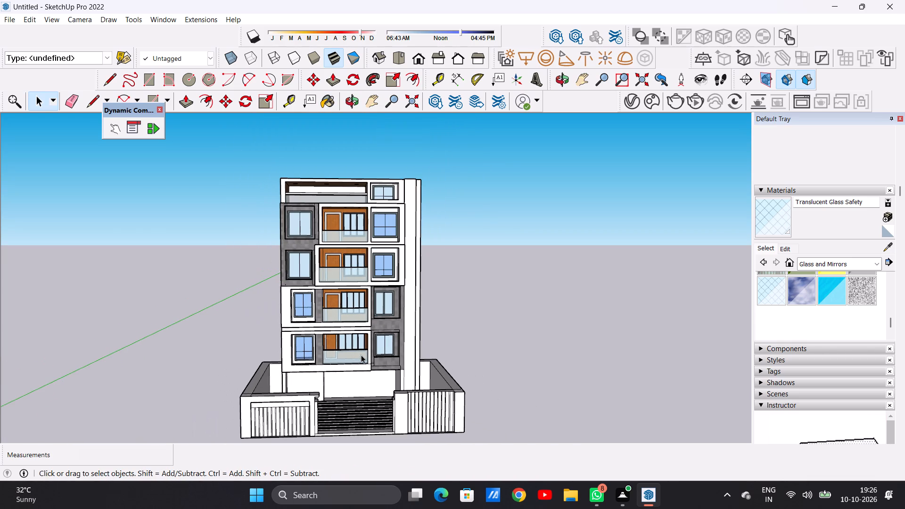
scroll(403, 190, up, 13)
scroll(375, 333, down, 11)
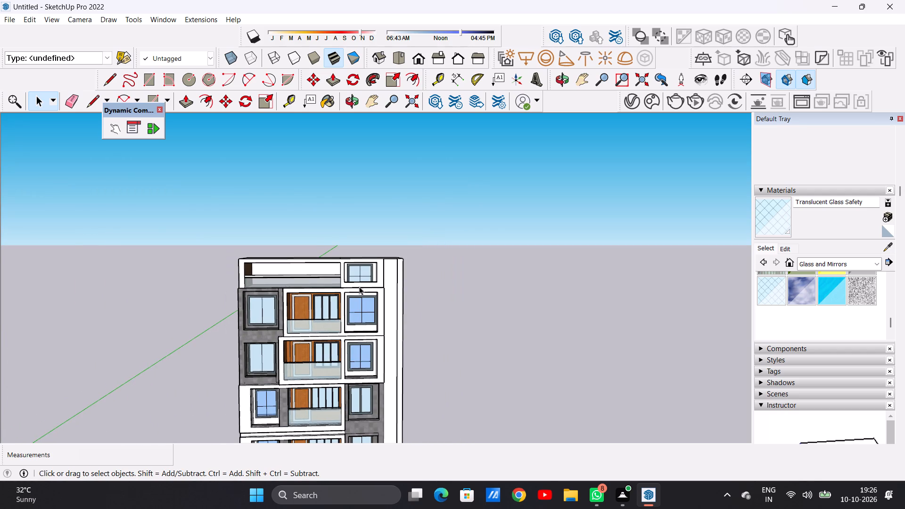
scroll(352, 305, down, 2)
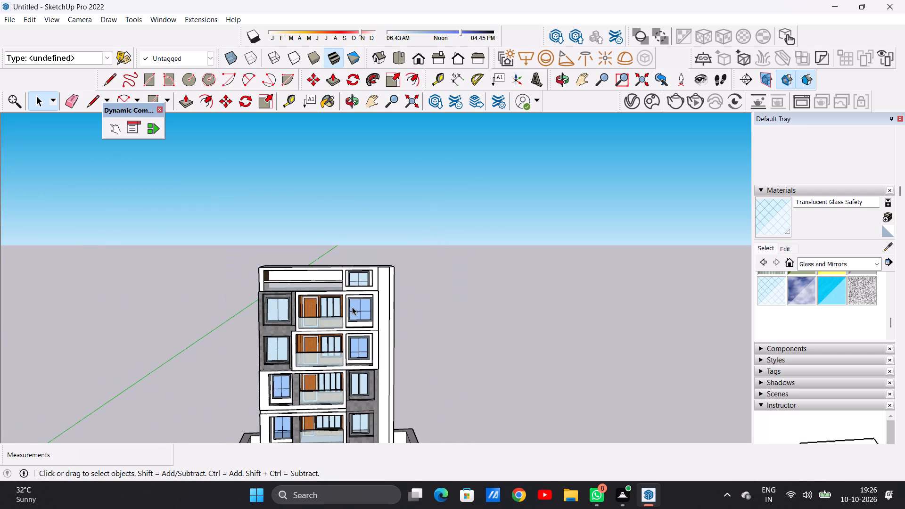
scroll(364, 278, up, 4)
scroll(306, 279, up, 6)
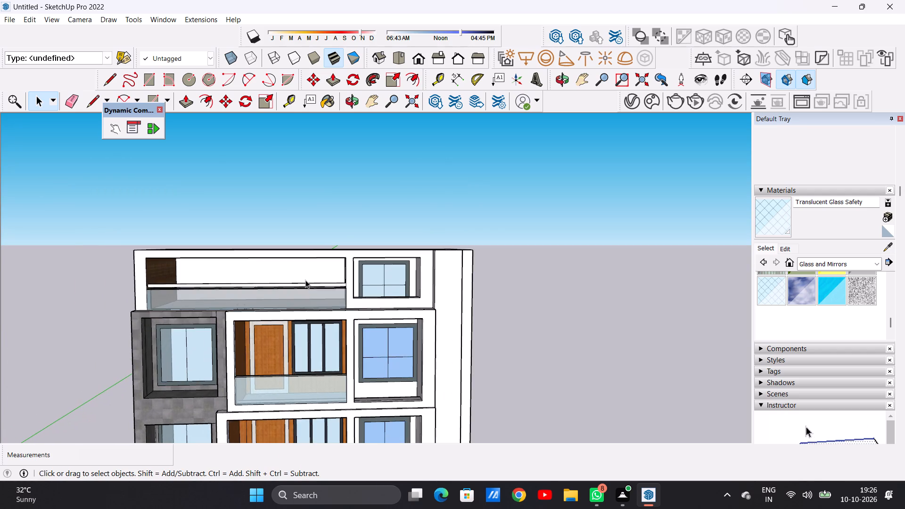
middle_drag(304, 283, 382, 318)
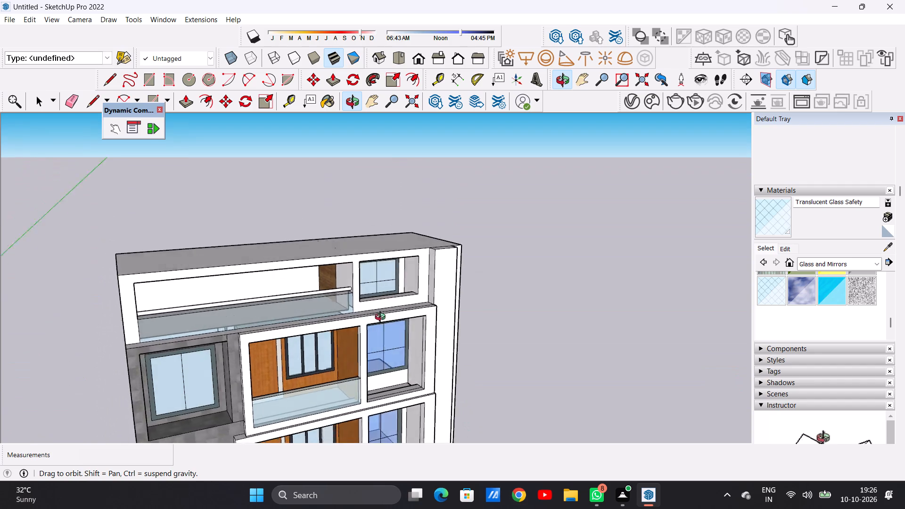
middle_drag(382, 318, 289, 422)
scroll(262, 296, up, 8)
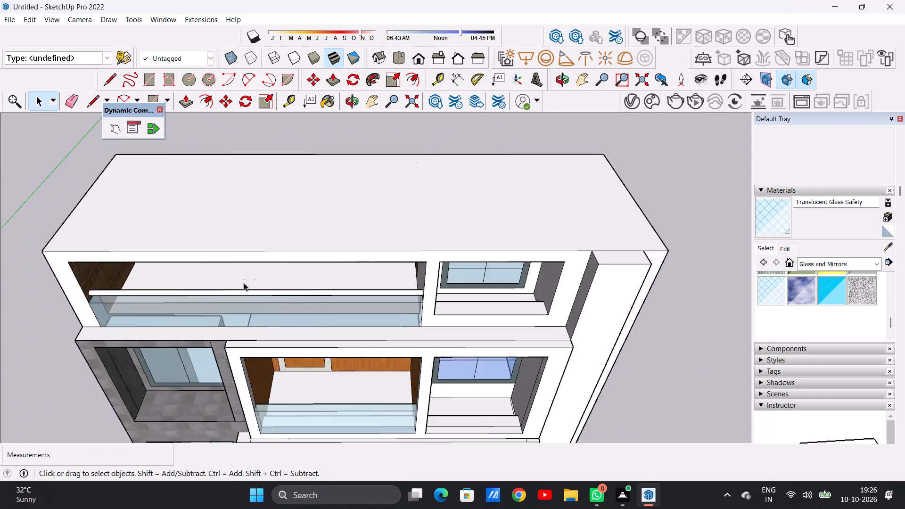
scroll(244, 283, up, 11)
middle_drag(316, 269, 189, 267)
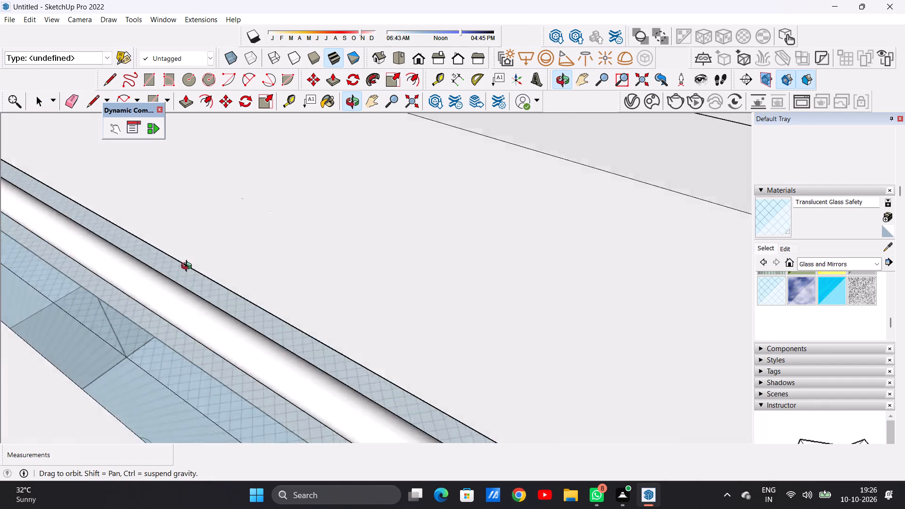
middle_drag(189, 267, 374, 171)
scroll(282, 266, down, 8)
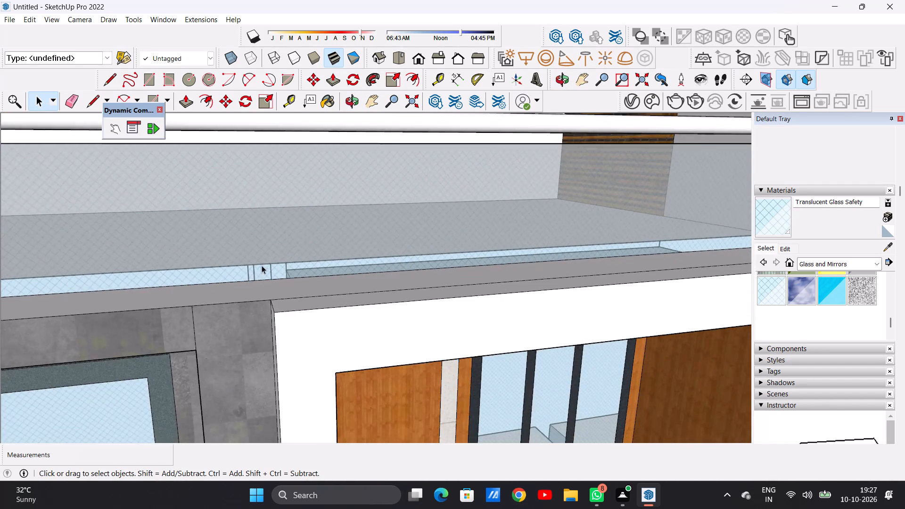
scroll(262, 265, down, 4)
scroll(214, 307, down, 13)
middle_drag(255, 363, 207, 230)
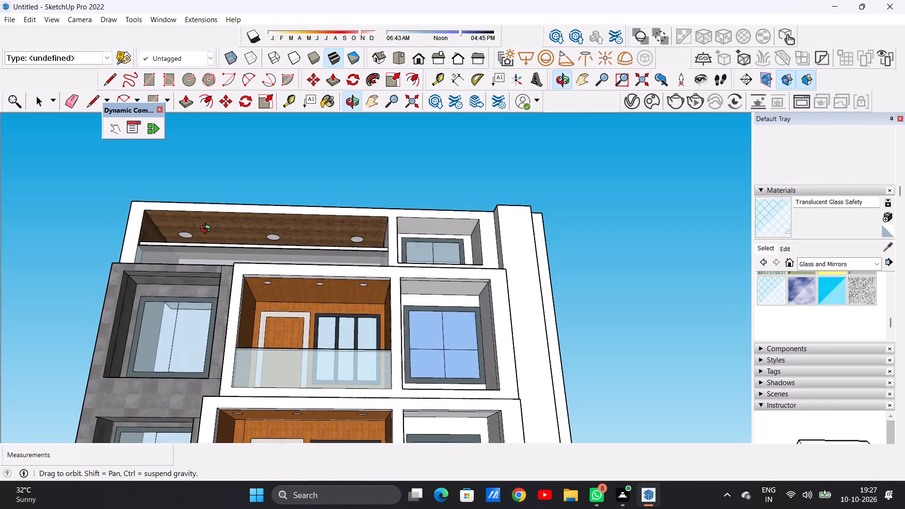
middle_drag(207, 230, 279, 321)
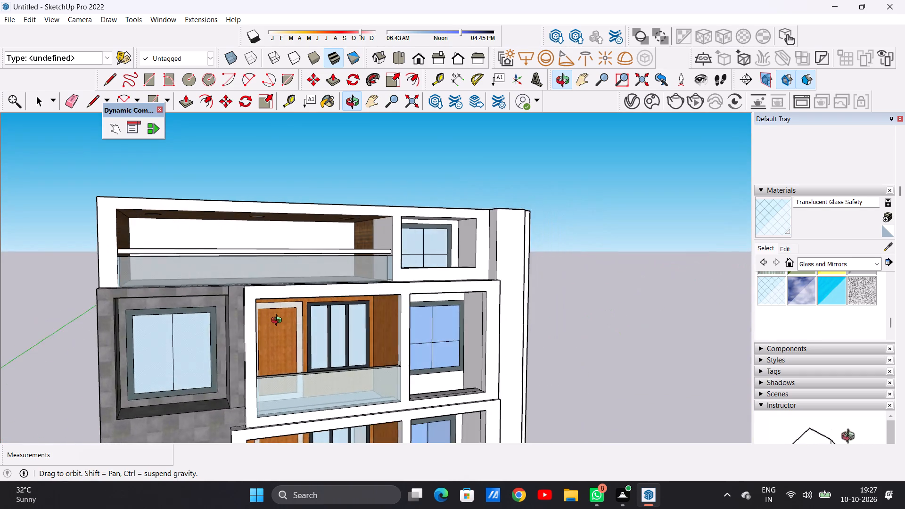
middle_drag(279, 321, 231, 337)
scroll(249, 324, down, 6)
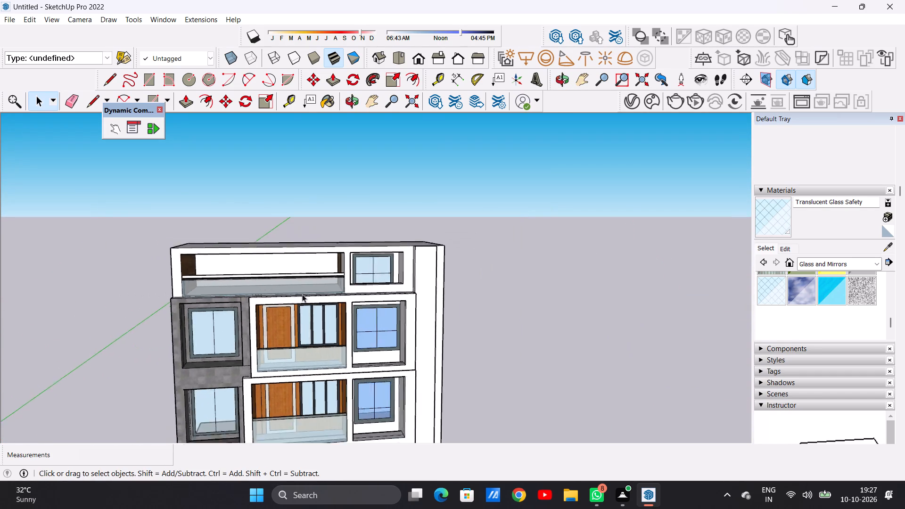
scroll(302, 294, down, 13)
Examine the open ground floor beneath the lowest balcony, behind the boundary wall and gate.
scroll(397, 397, up, 9)
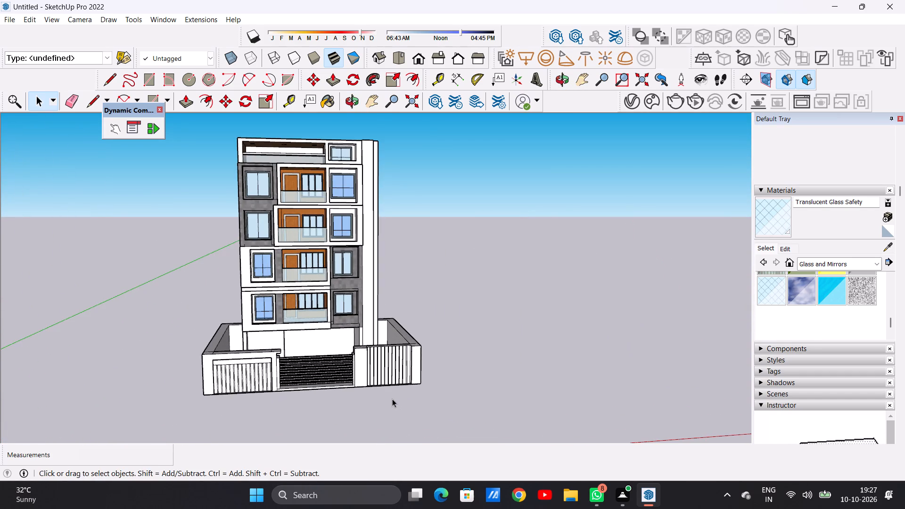
scroll(391, 394, up, 5)
middle_drag(230, 306, 175, 307)
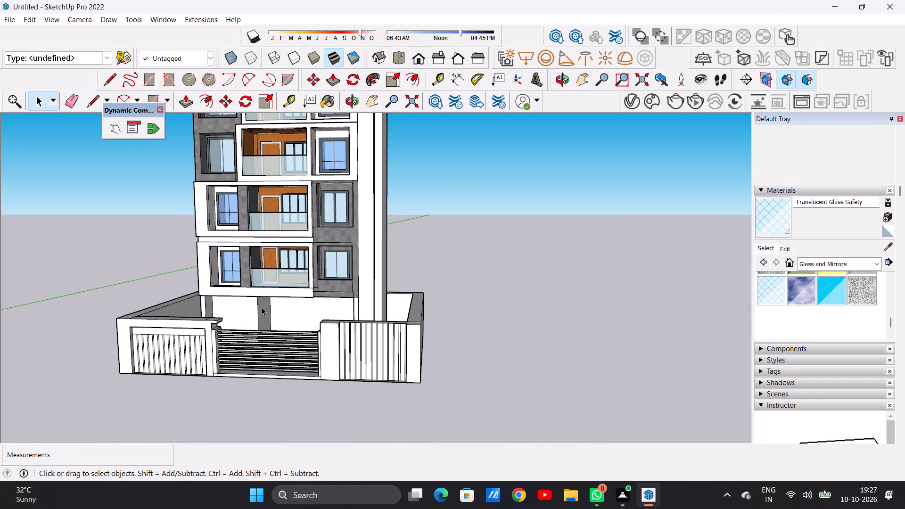
scroll(262, 307, up, 2)
scroll(262, 307, down, 1)
scroll(262, 307, up, 4)
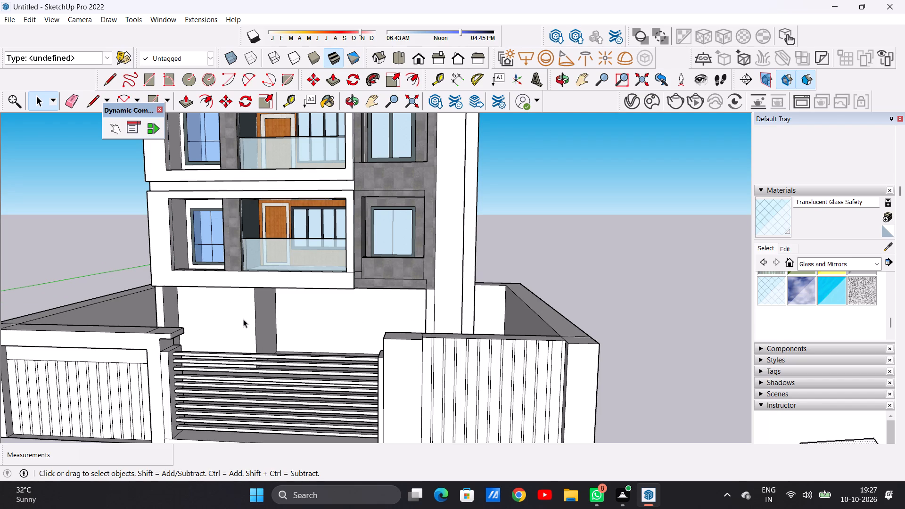
middle_drag(251, 307, 278, 307)
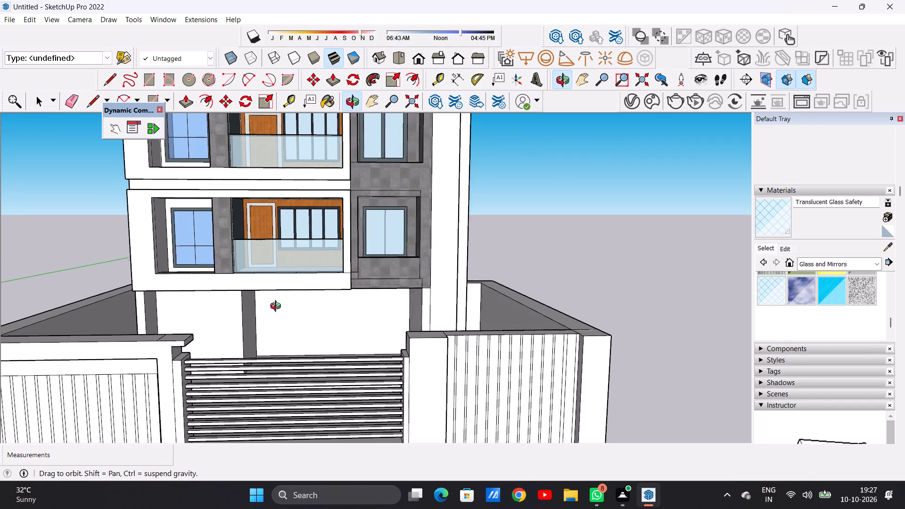
middle_drag(278, 307, 264, 307)
scroll(264, 307, up, 1)
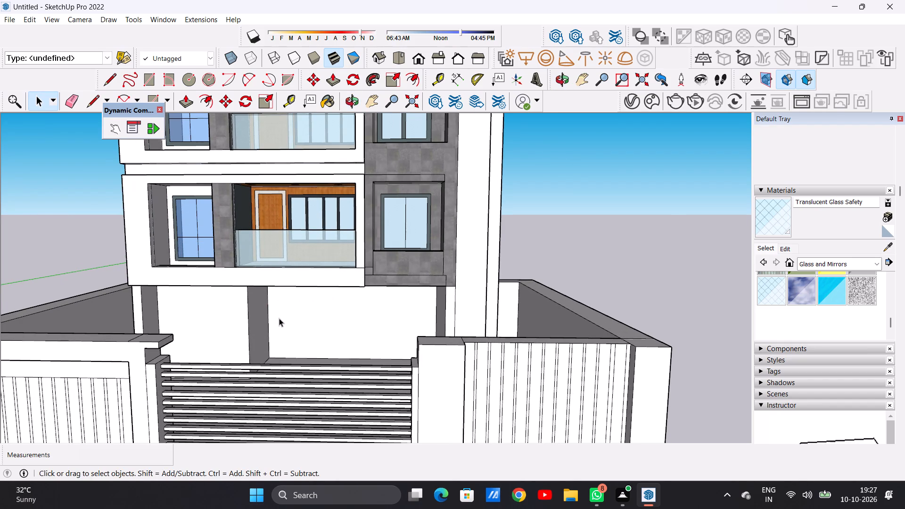
scroll(294, 316, down, 3)
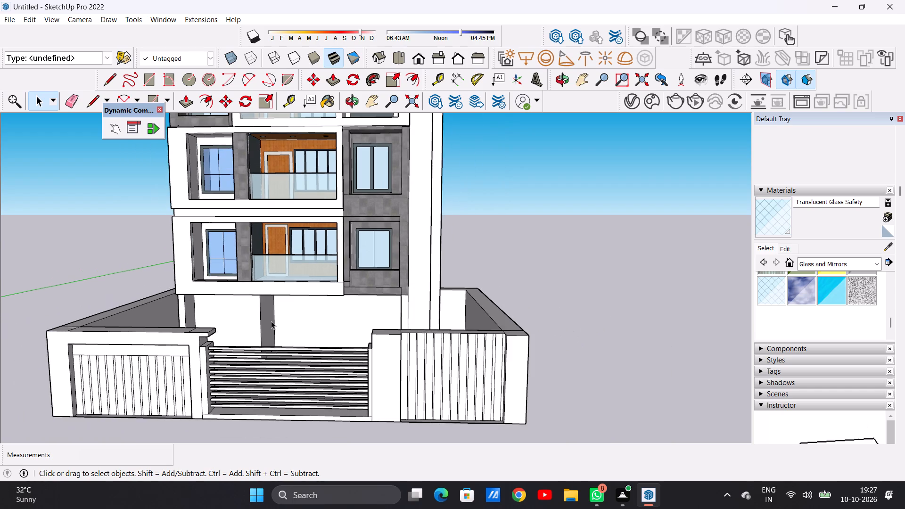
middle_drag(322, 321, 344, 402)
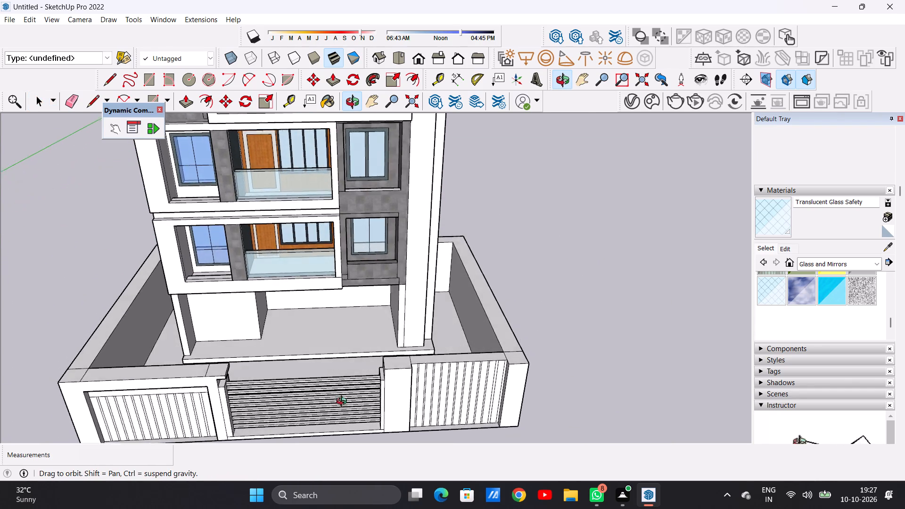
middle_drag(344, 402, 340, 410)
Draw a rectangle about 2' 3" by 1' 10" on the ground-floor slab, starting at the bottom corner of the enclosed block.
scroll(249, 326, up, 6)
middle_drag(258, 339, 204, 292)
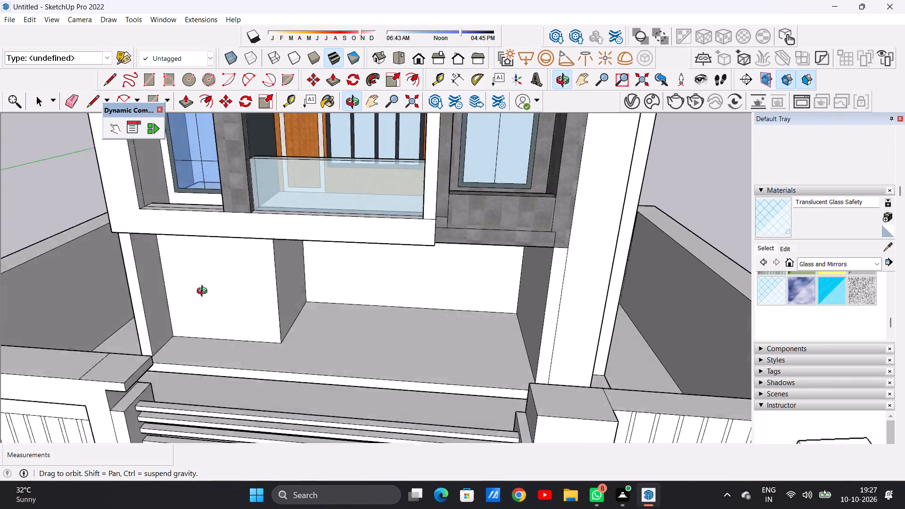
middle_drag(204, 292, 211, 403)
scroll(211, 403, up, 1)
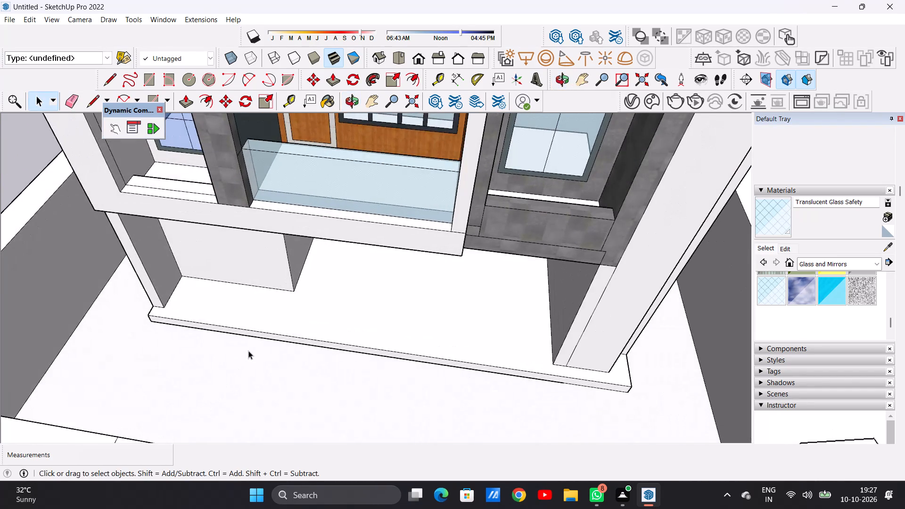
scroll(252, 341, up, 2)
middle_drag(254, 338, 310, 371)
scroll(309, 368, up, 1)
scroll(300, 330, up, 1)
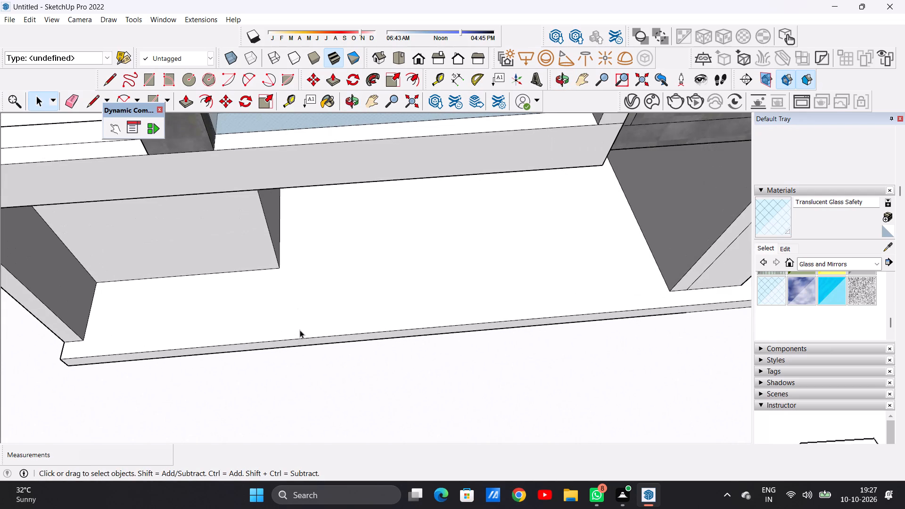
key(r)
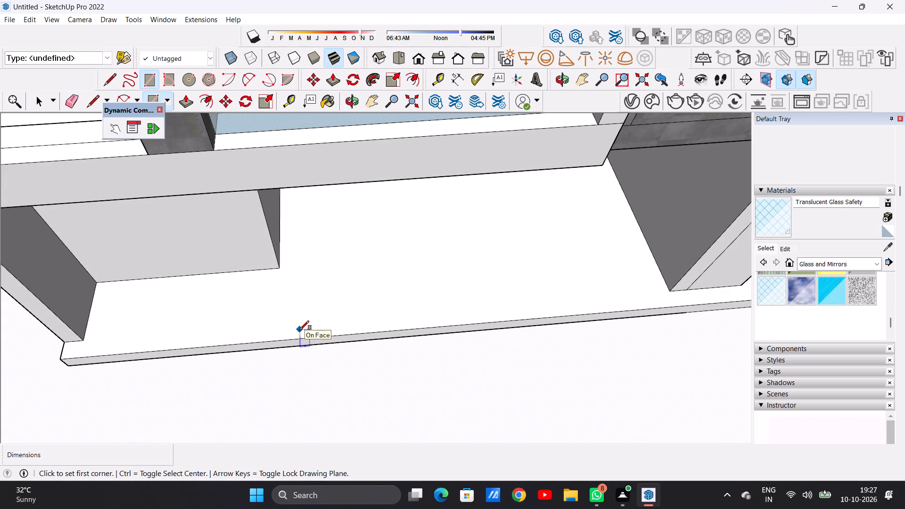
click(279, 268)
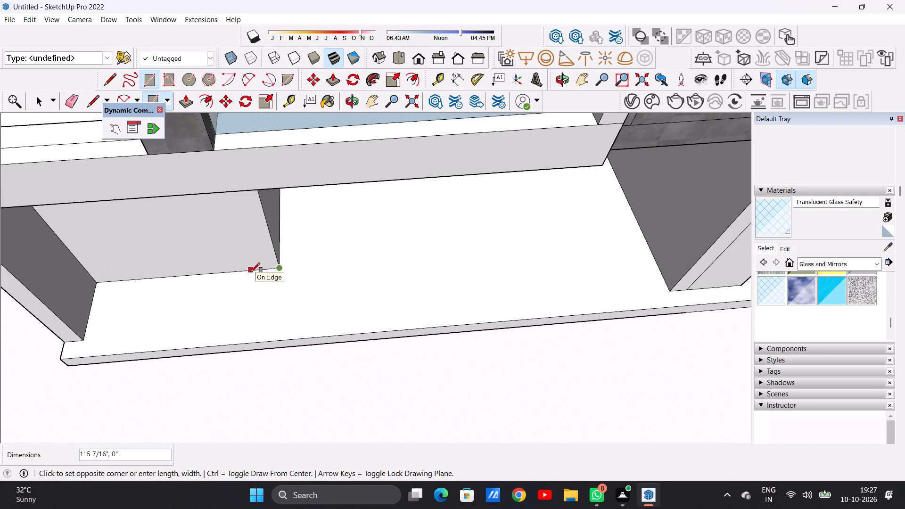
click(281, 270)
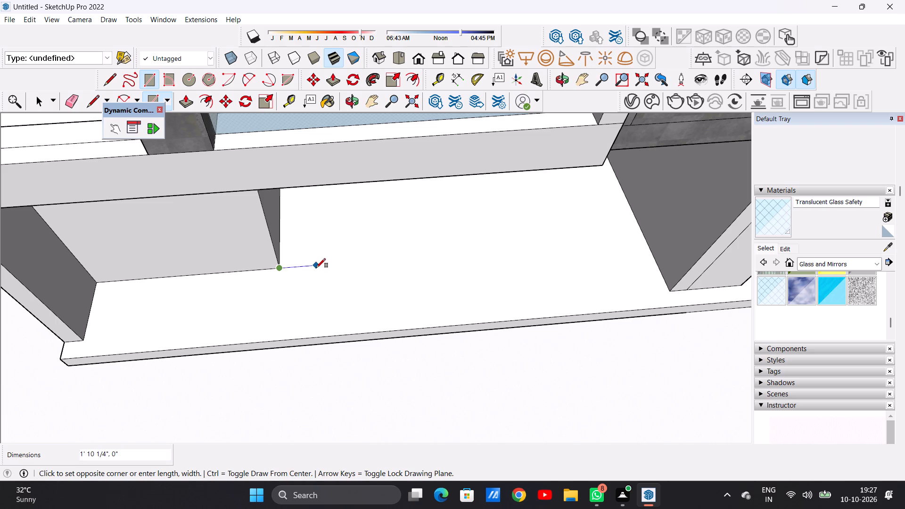
click(317, 267)
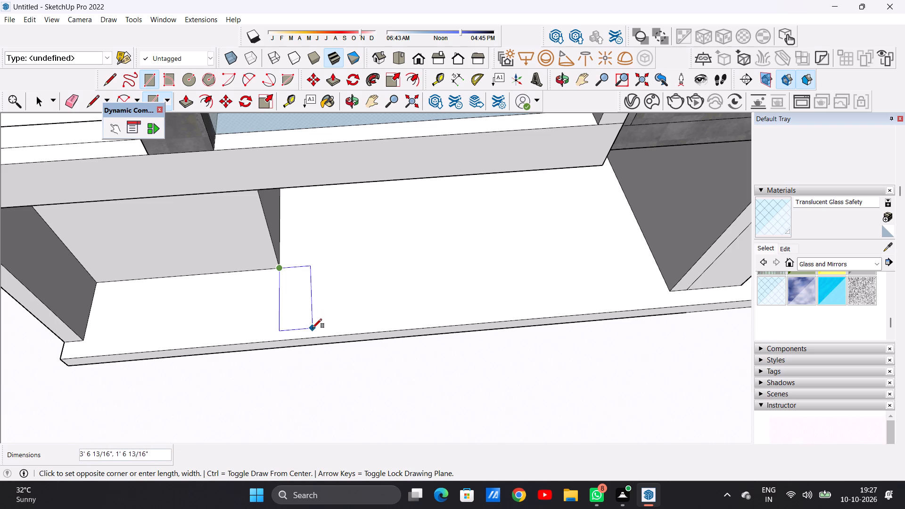
click(318, 304)
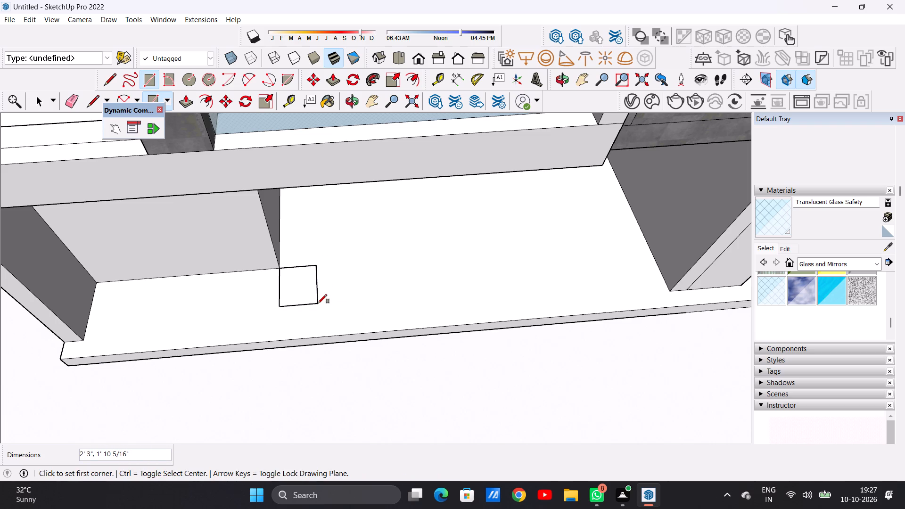
key(space)
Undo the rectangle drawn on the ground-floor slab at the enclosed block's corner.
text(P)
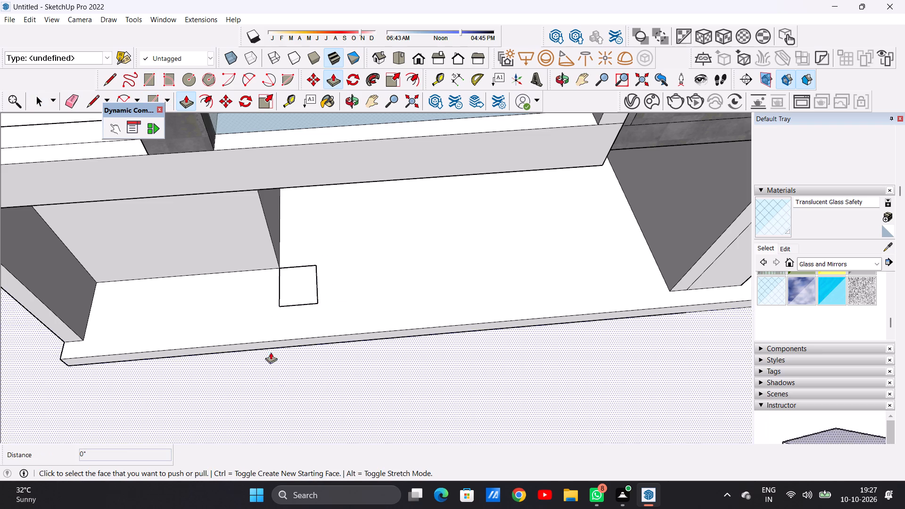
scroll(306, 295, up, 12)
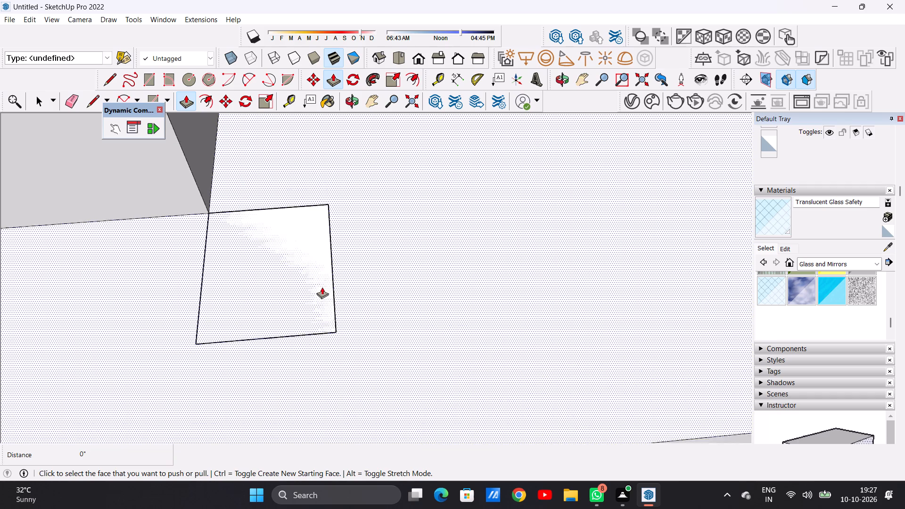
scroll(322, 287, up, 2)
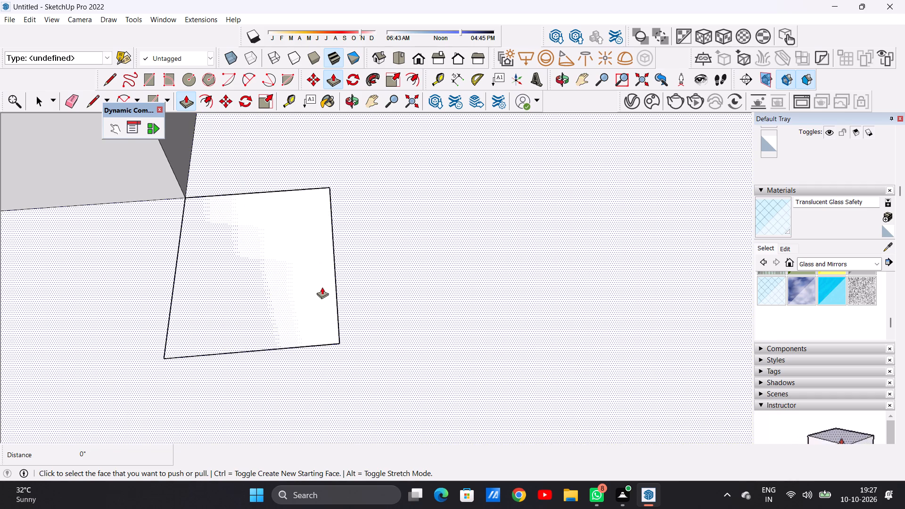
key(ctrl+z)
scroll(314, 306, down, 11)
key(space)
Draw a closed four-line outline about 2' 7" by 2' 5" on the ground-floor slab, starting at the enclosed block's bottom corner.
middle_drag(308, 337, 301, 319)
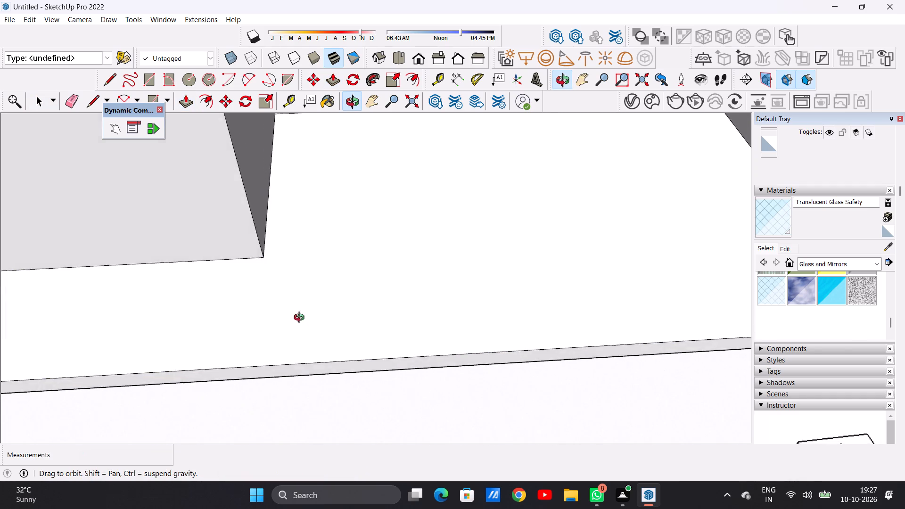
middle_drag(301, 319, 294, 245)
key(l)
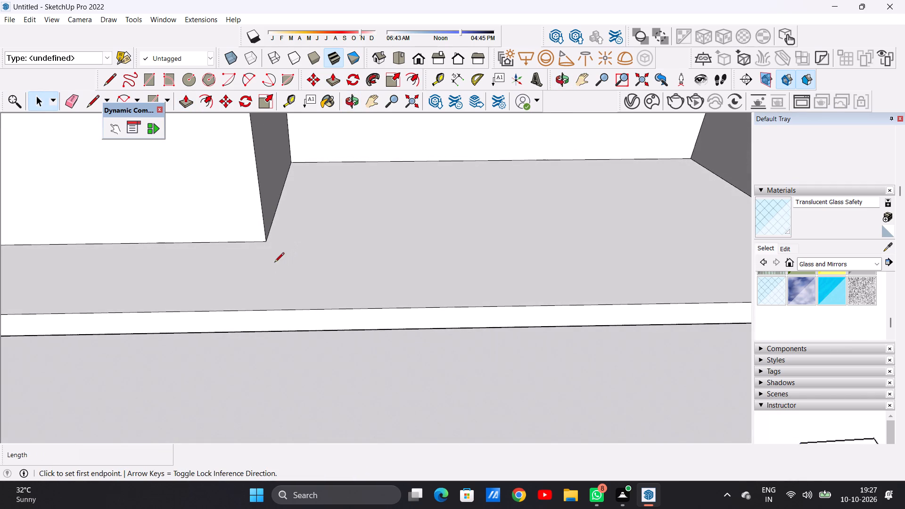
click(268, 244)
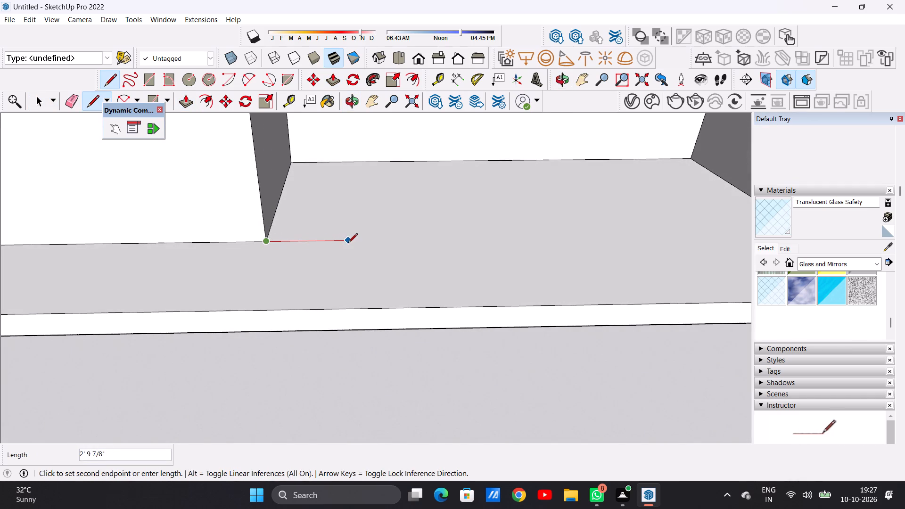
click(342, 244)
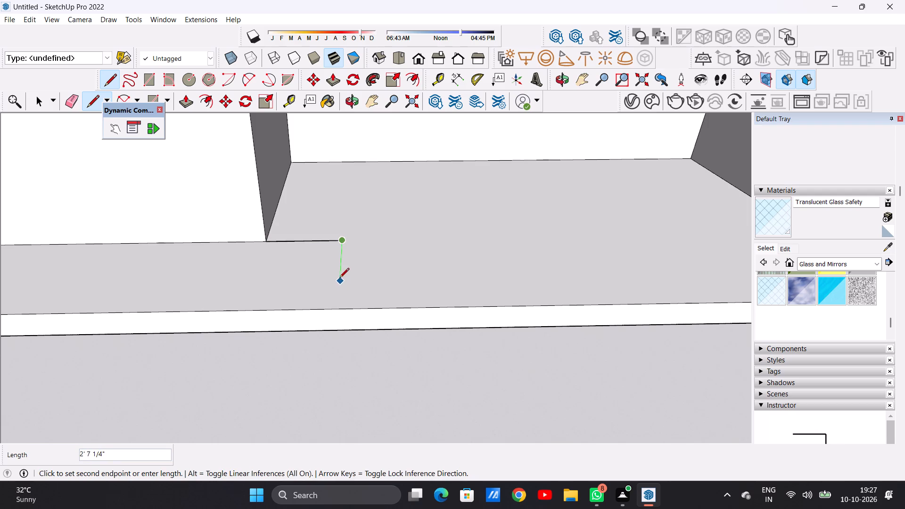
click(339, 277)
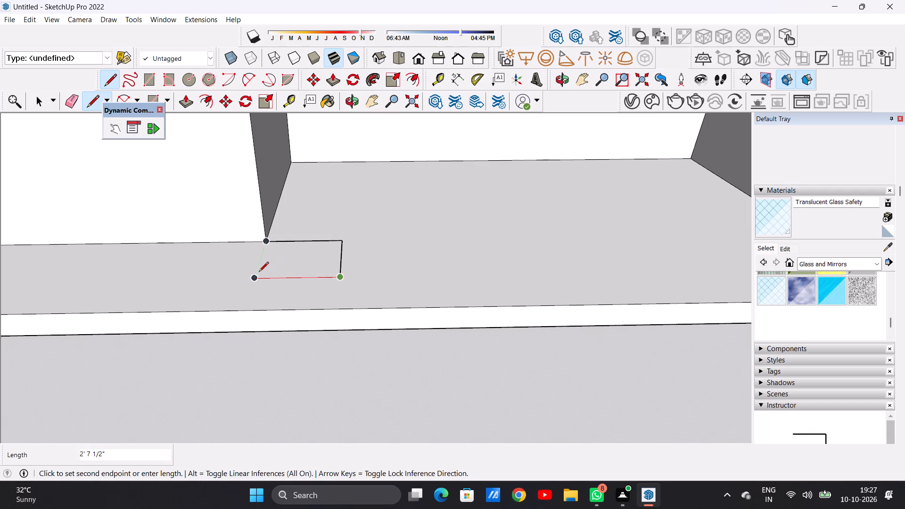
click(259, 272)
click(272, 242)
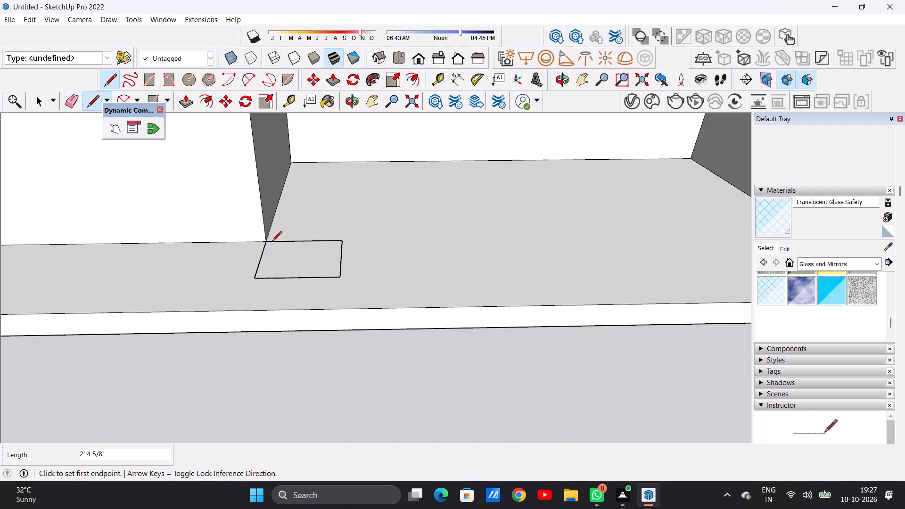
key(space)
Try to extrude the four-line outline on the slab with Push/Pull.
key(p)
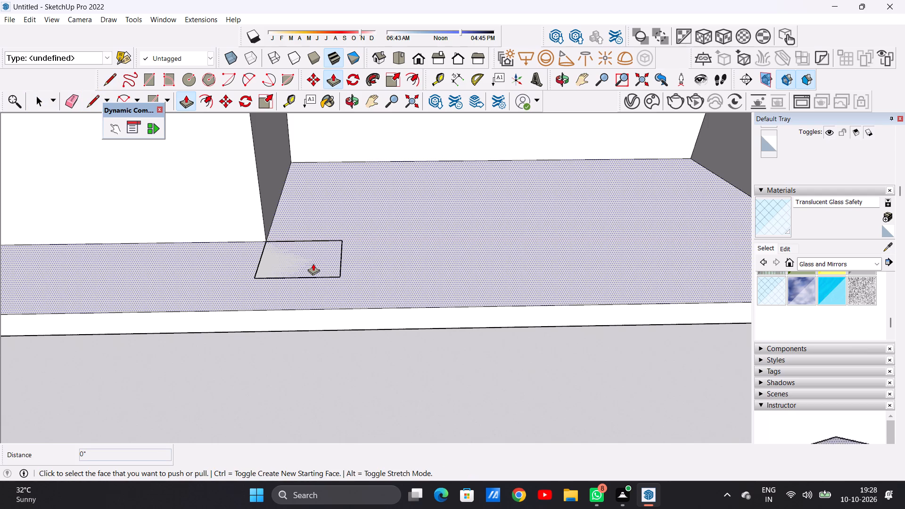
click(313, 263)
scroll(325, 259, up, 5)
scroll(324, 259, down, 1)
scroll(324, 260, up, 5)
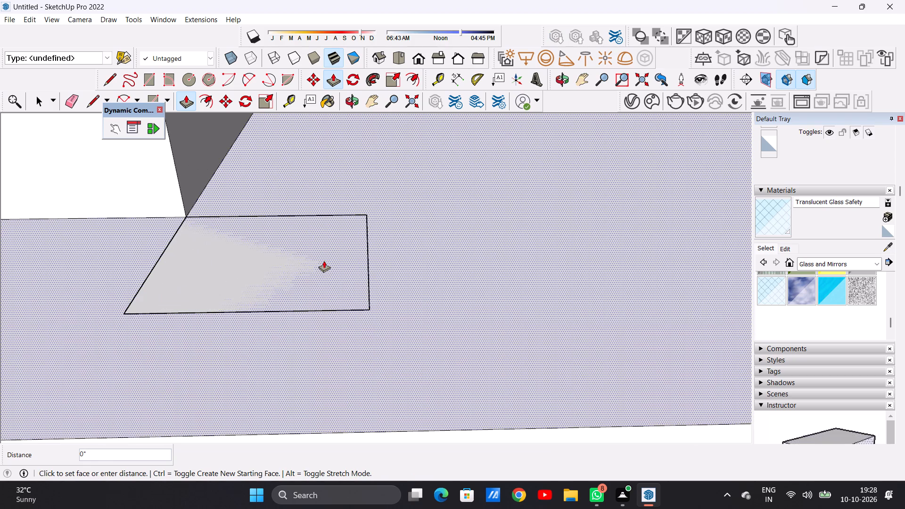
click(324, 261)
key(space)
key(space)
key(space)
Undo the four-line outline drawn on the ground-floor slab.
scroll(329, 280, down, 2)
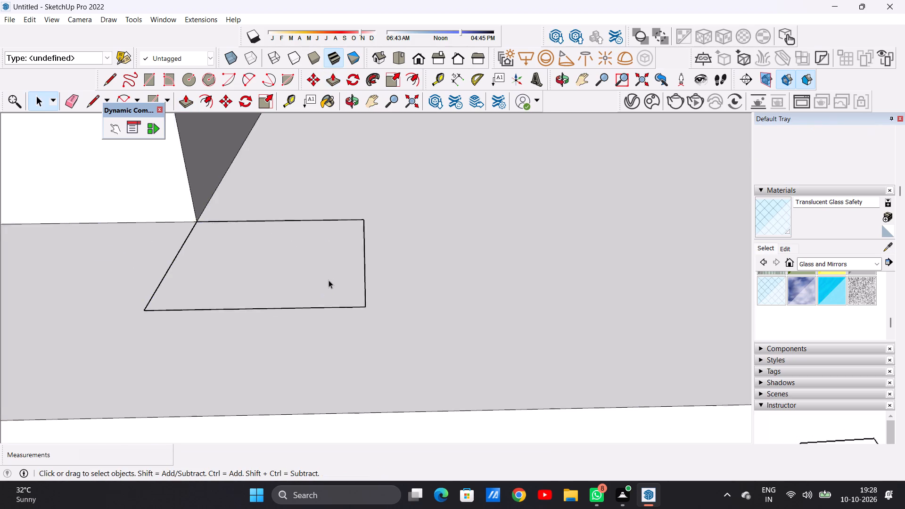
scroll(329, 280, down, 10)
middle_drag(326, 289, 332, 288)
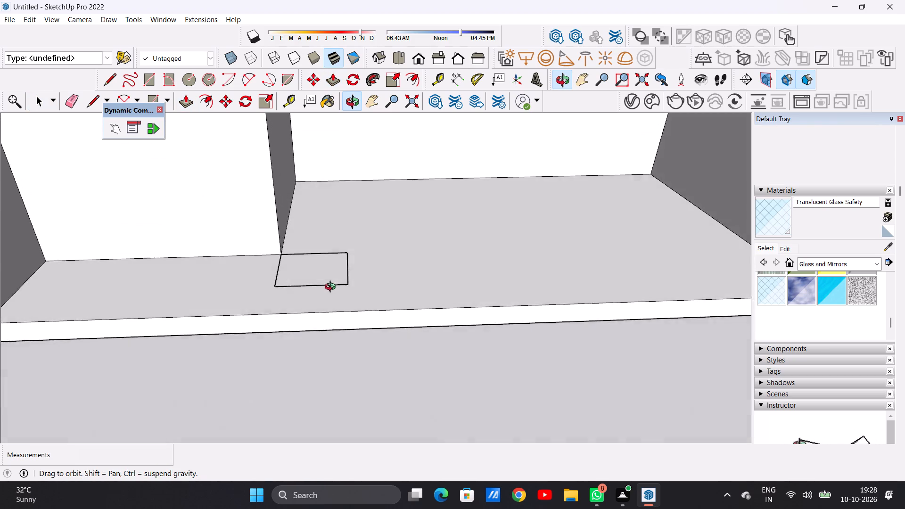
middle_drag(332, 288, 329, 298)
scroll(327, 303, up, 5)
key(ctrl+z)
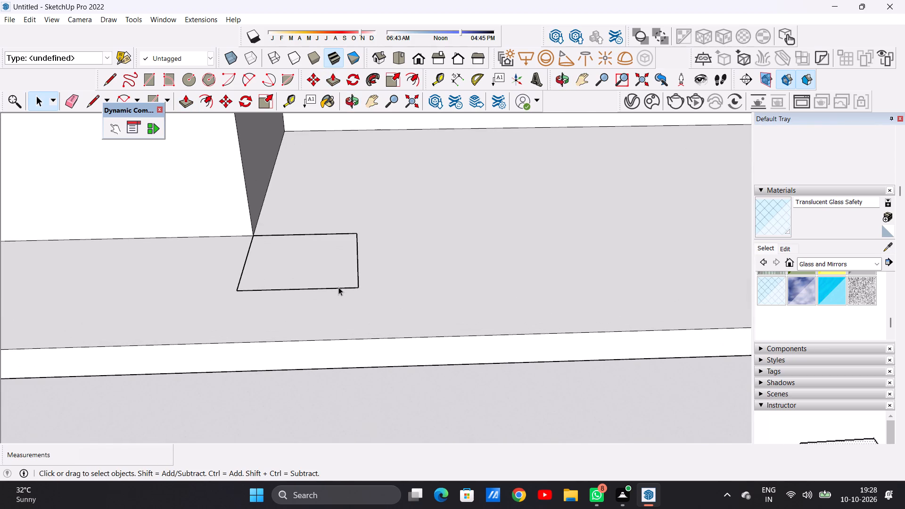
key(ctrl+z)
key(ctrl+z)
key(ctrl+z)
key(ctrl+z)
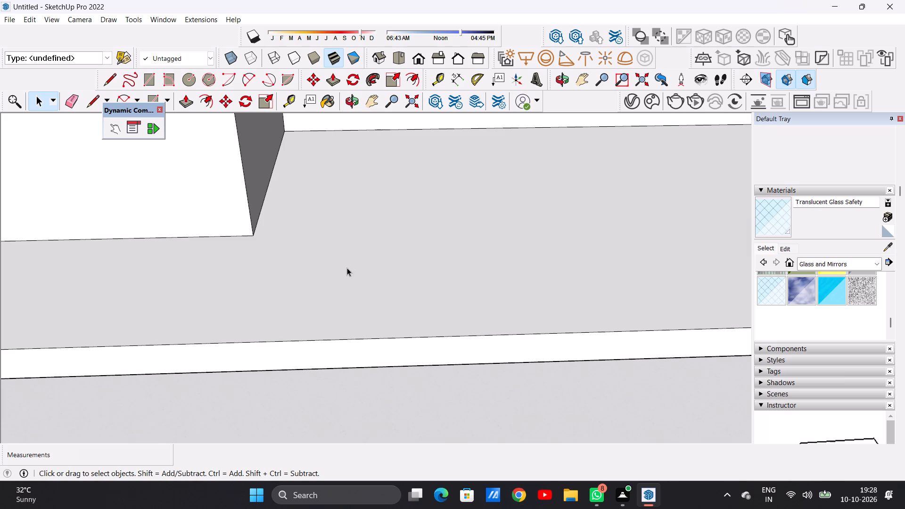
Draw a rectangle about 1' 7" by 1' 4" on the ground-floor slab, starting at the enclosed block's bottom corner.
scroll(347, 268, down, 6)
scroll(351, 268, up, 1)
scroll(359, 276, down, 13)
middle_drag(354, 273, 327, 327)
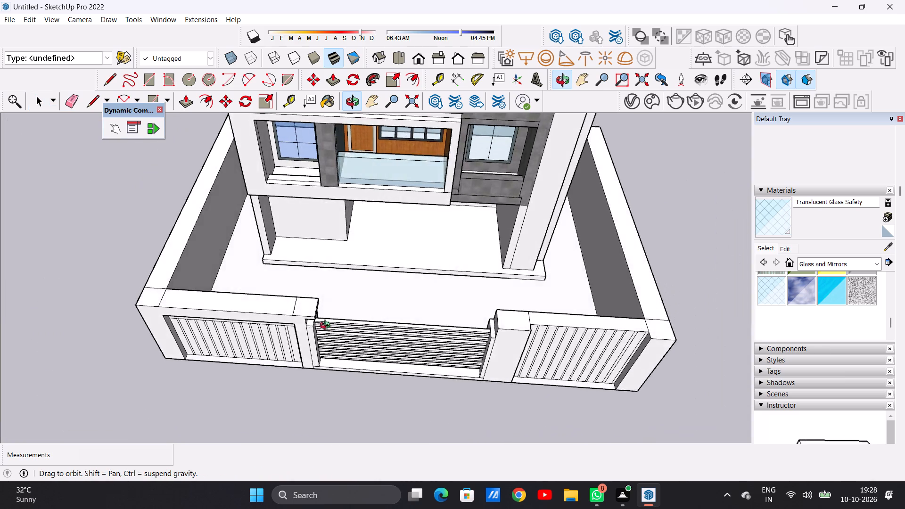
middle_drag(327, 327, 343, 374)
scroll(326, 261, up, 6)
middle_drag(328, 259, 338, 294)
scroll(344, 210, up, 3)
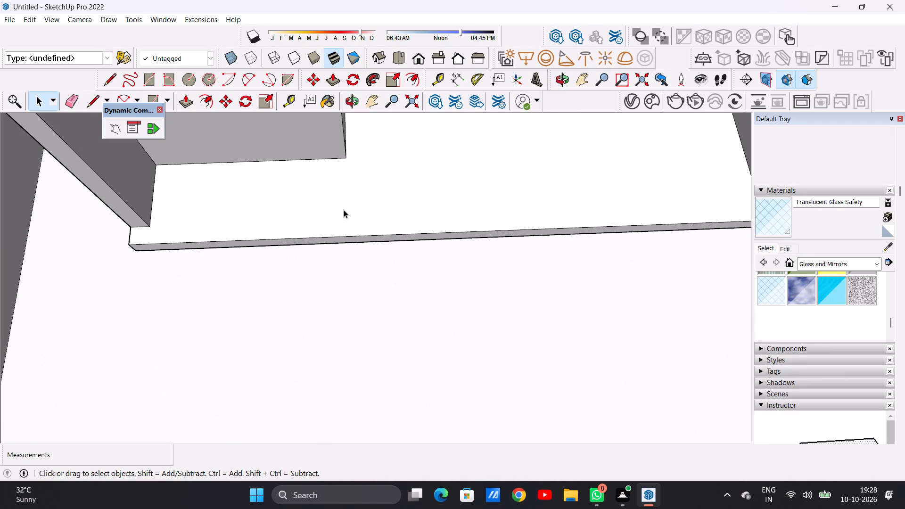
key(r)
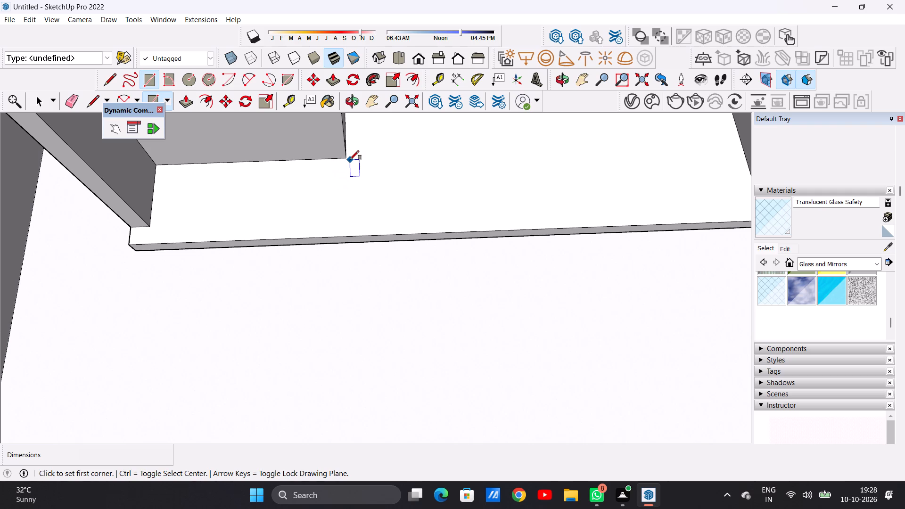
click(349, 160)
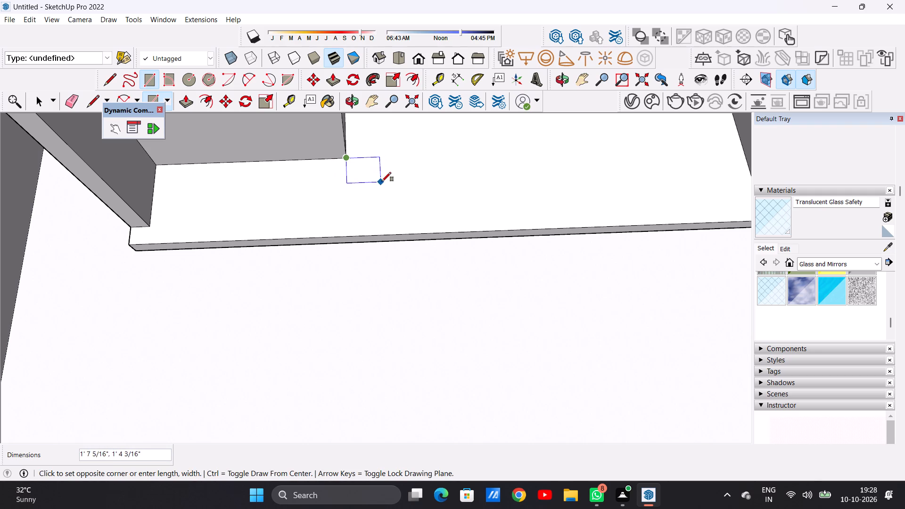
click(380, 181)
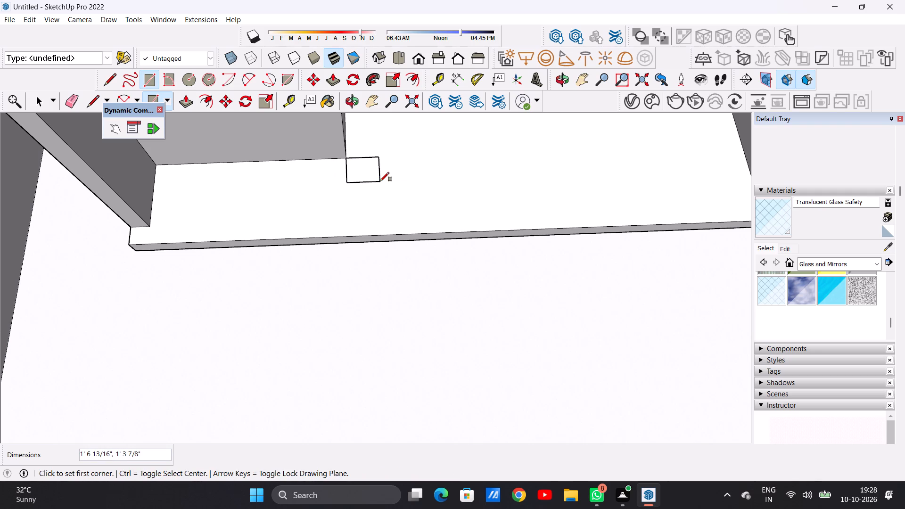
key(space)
Examine the small rectangle and the surrounding slab at the enclosed block's corner from low and high angles.
middle_drag(368, 207, 368, 102)
middle_drag(388, 205, 343, 176)
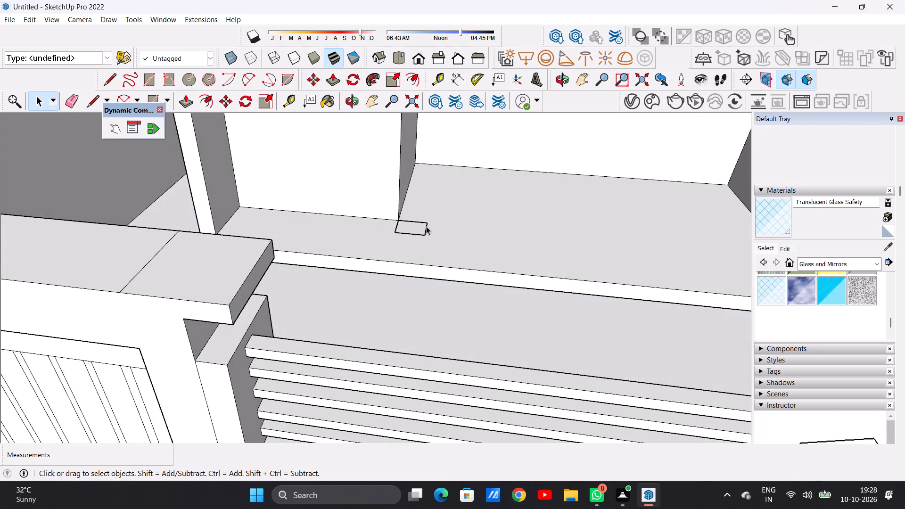
scroll(427, 227, up, 12)
scroll(416, 248, down, 1)
scroll(416, 248, up, 3)
scroll(423, 248, down, 1)
scroll(425, 245, up, 6)
middle_drag(446, 229, 436, 181)
scroll(436, 180, up, 1)
scroll(459, 228, up, 20)
middle_drag(429, 209, 418, 155)
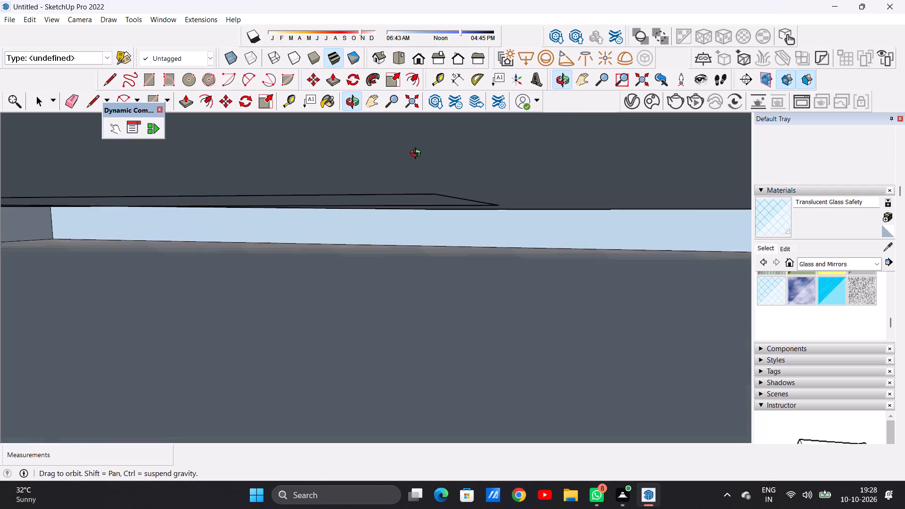
middle_drag(418, 155, 440, 238)
scroll(424, 259, down, 16)
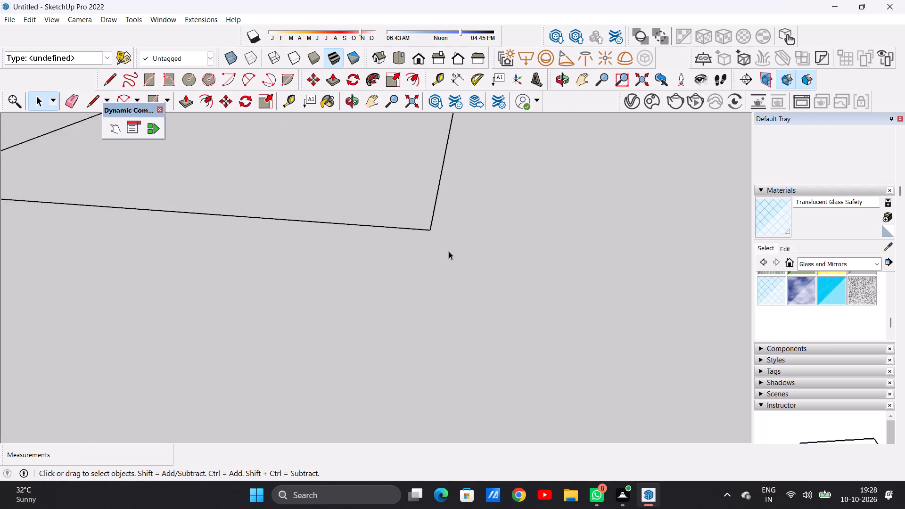
scroll(449, 251, down, 20)
middle_drag(397, 233, 449, 326)
scroll(449, 325, up, 3)
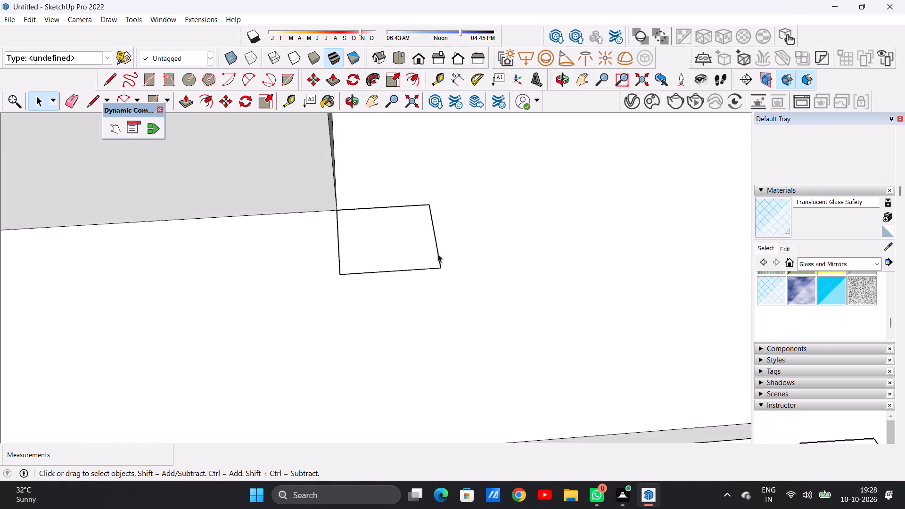
scroll(438, 254, up, 2)
click(426, 251)
scroll(403, 263, down, 13)
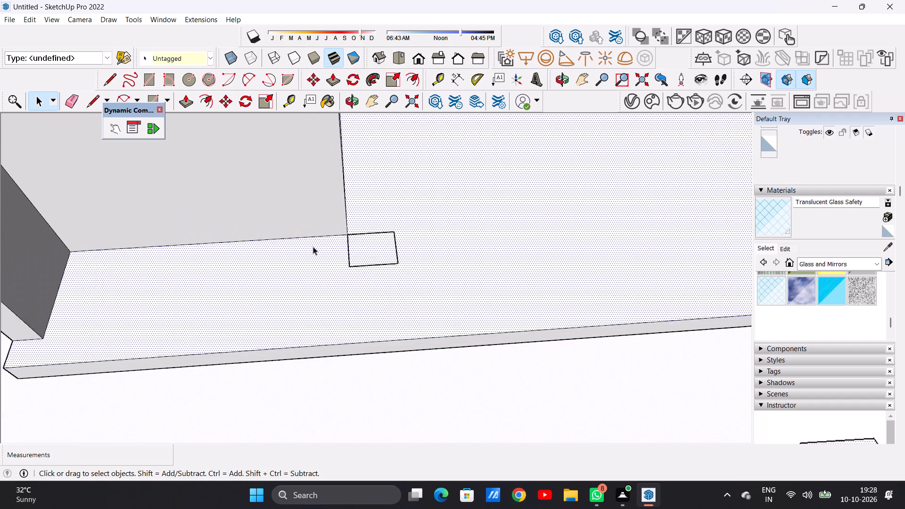
scroll(313, 246, down, 6)
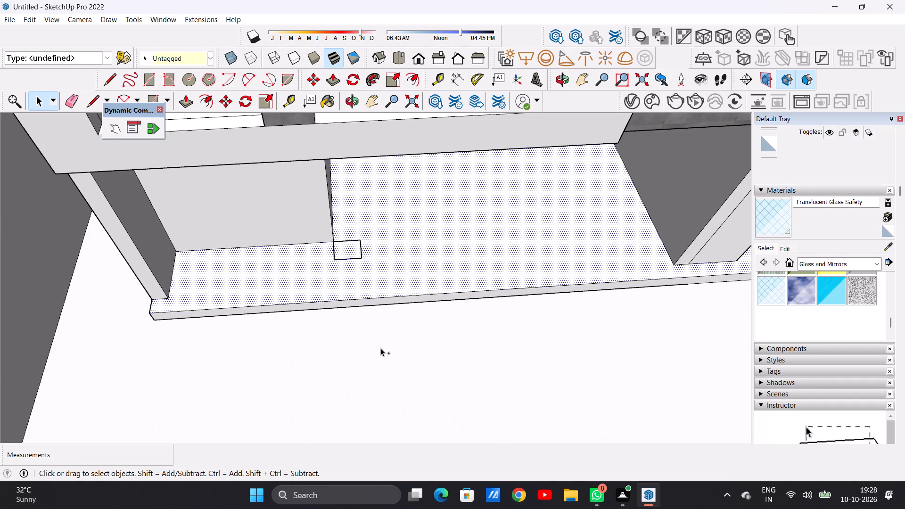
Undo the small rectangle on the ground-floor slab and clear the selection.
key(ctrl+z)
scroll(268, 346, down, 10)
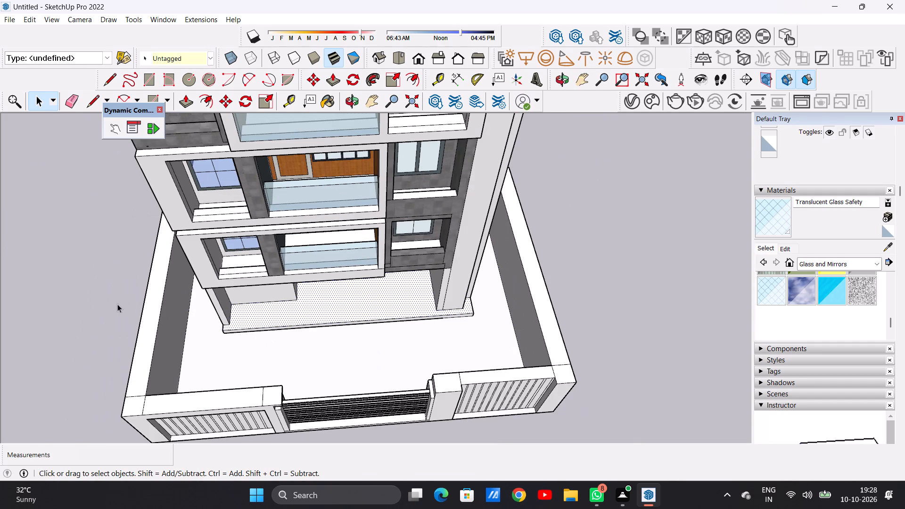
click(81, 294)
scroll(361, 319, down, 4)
Paint the open ground floor's back wall and the side wall opposite the enclosed block with Formica Graystone from Synthetic Surfaces.
middle_drag(371, 338, 364, 215)
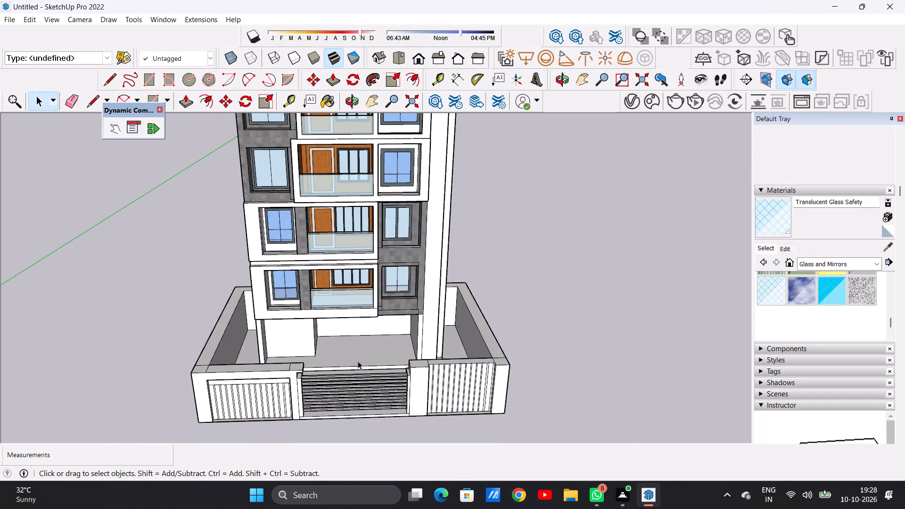
middle_drag(358, 361, 347, 377)
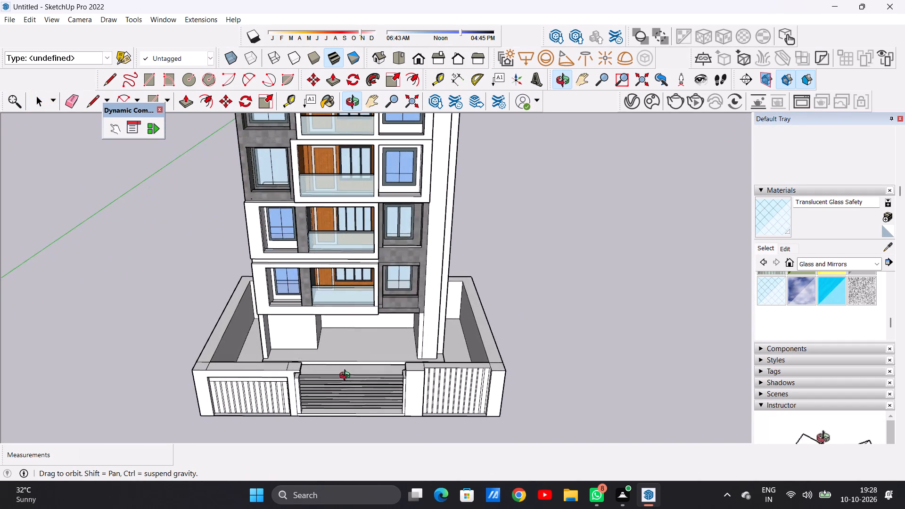
middle_drag(347, 377, 355, 382)
scroll(348, 350, up, 6)
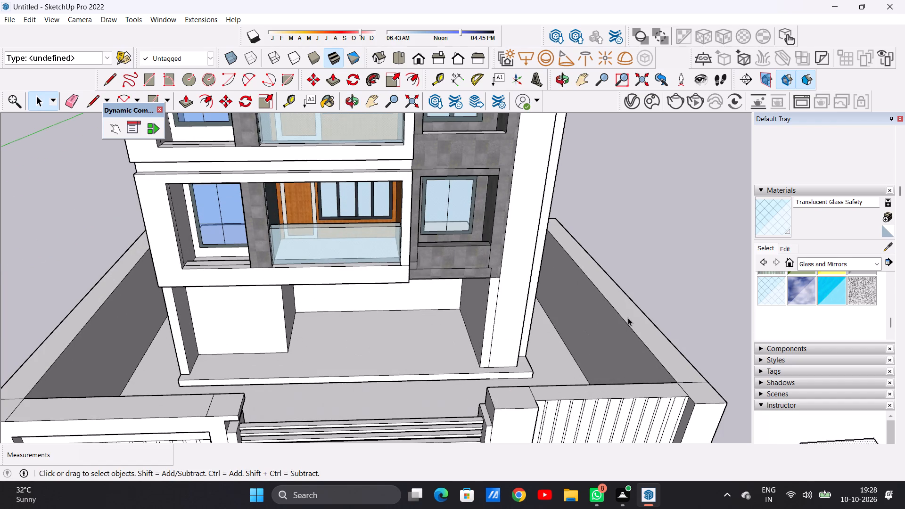
click(875, 263)
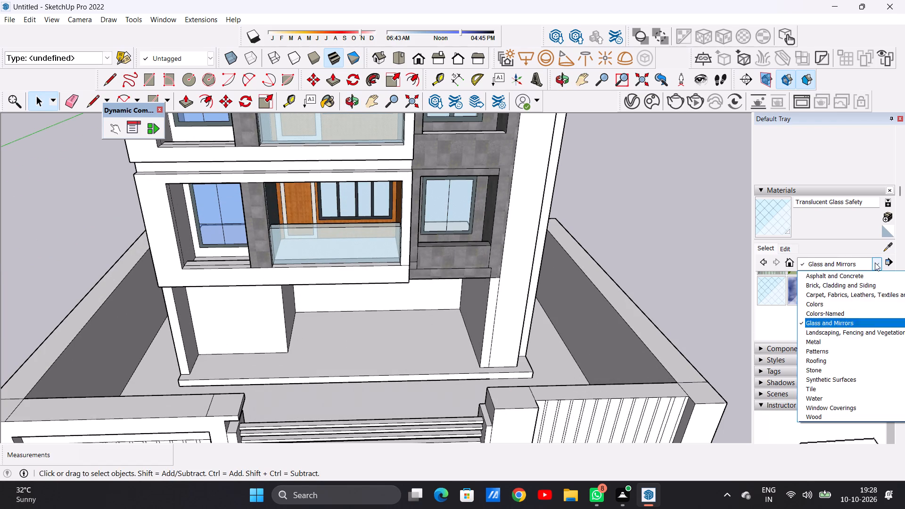
click(833, 381)
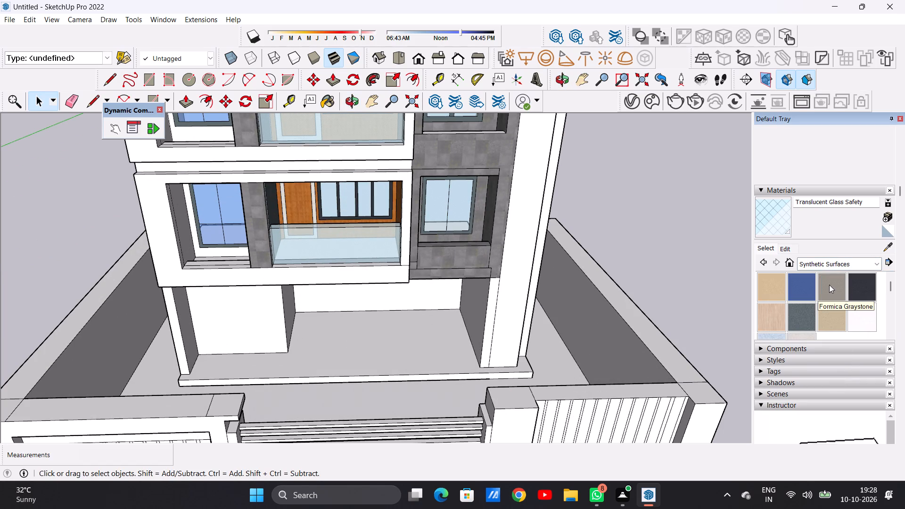
click(829, 285)
middle_drag(450, 336, 434, 243)
scroll(388, 316, up, 7)
click(388, 321)
click(608, 314)
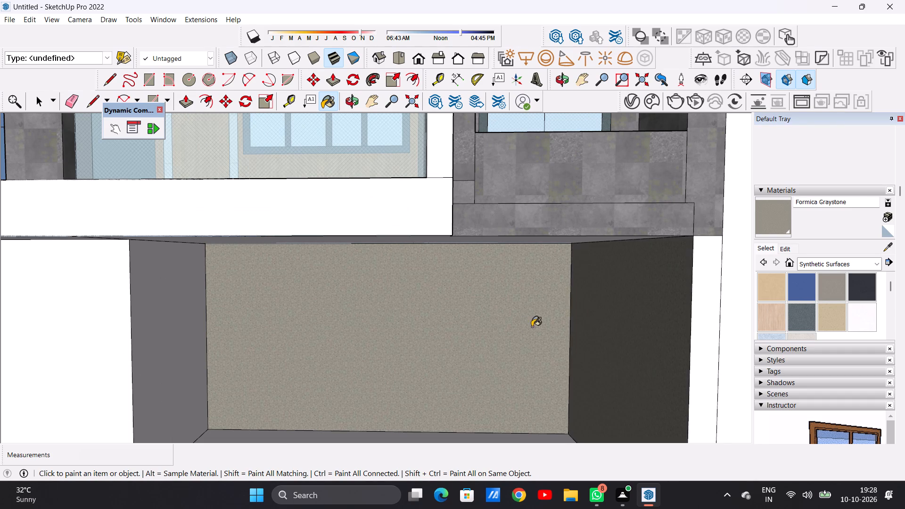
Paint the enclosed block's side wall facing the open ground floor with Formica Graystone.
scroll(499, 326, down, 8)
scroll(360, 335, up, 5)
middle_drag(440, 321, 340, 343)
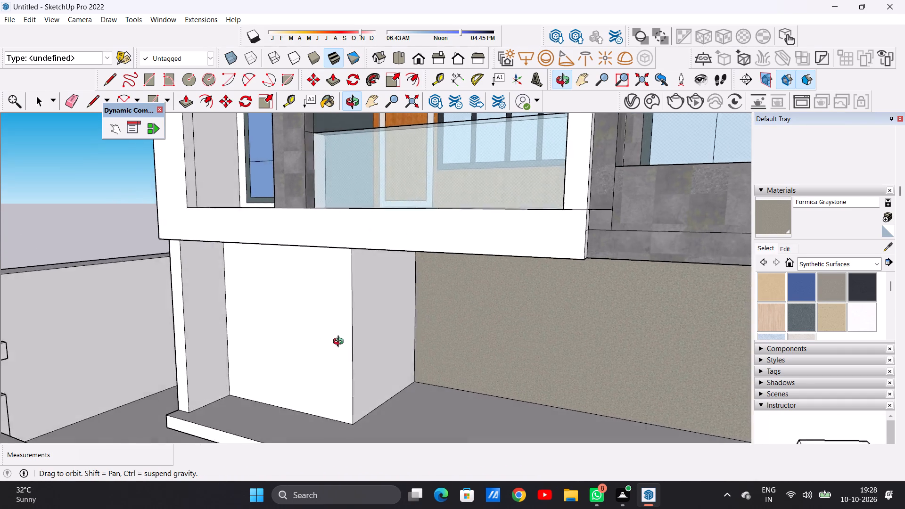
middle_drag(340, 343, 341, 358)
scroll(379, 328, up, 6)
click(368, 325)
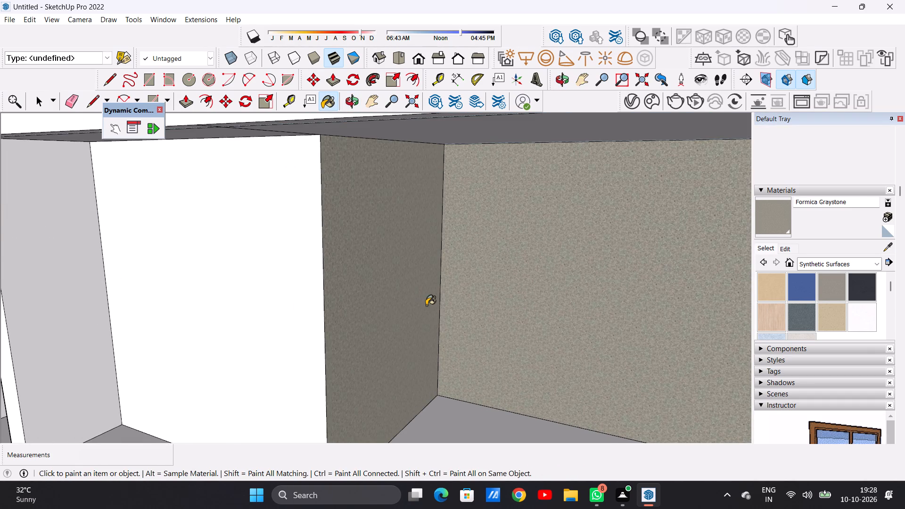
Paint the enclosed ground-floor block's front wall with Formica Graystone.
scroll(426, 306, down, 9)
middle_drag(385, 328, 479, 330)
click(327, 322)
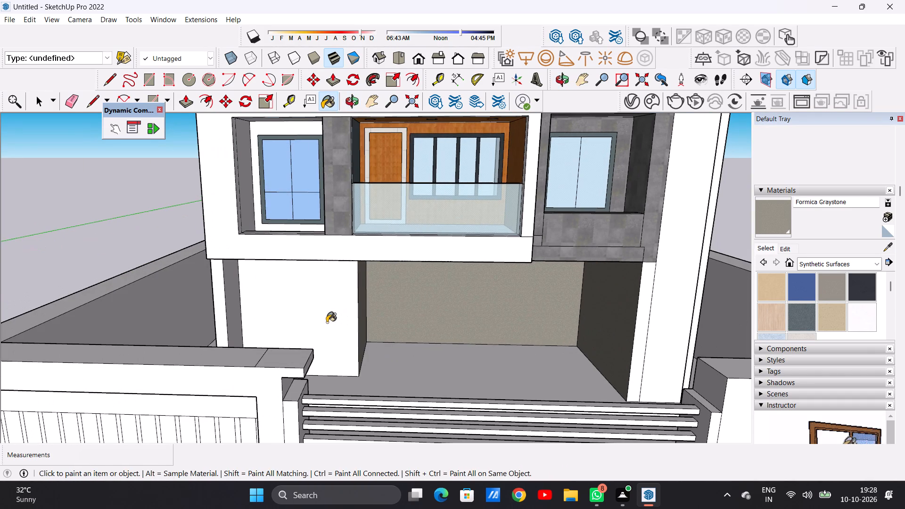
Paint the inner face of the projecting end wall beside the enclosed block with Formica Graystone.
scroll(327, 322, down, 7)
middle_drag(362, 340, 335, 416)
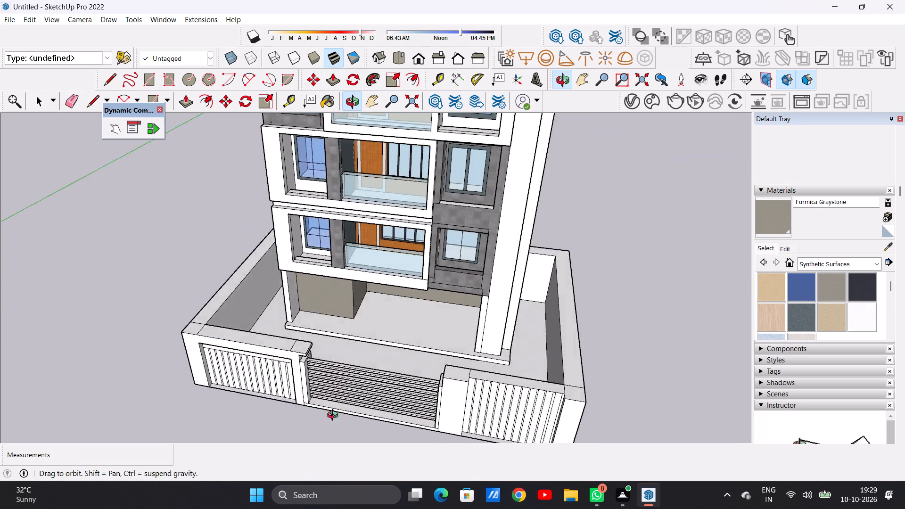
middle_drag(335, 416, 384, 428)
scroll(315, 315, up, 8)
scroll(253, 307, up, 5)
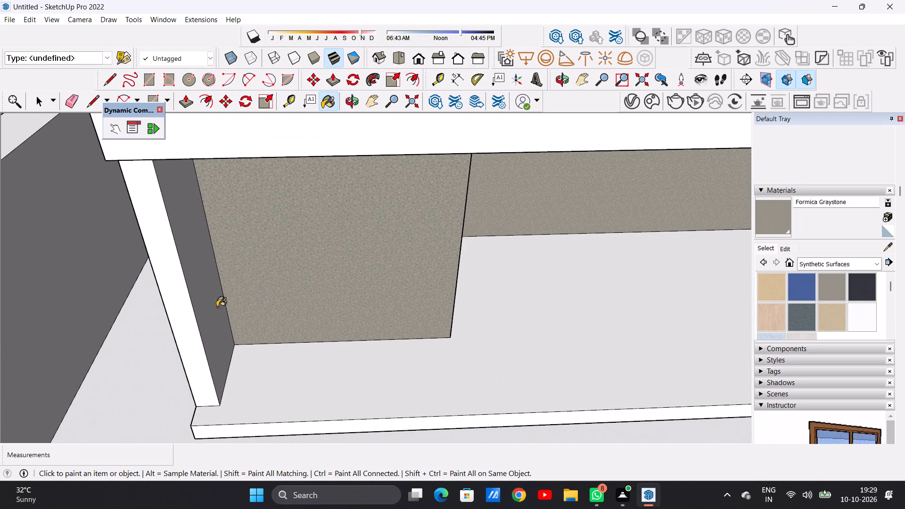
click(212, 309)
scroll(269, 344, down, 11)
scroll(513, 333, up, 6)
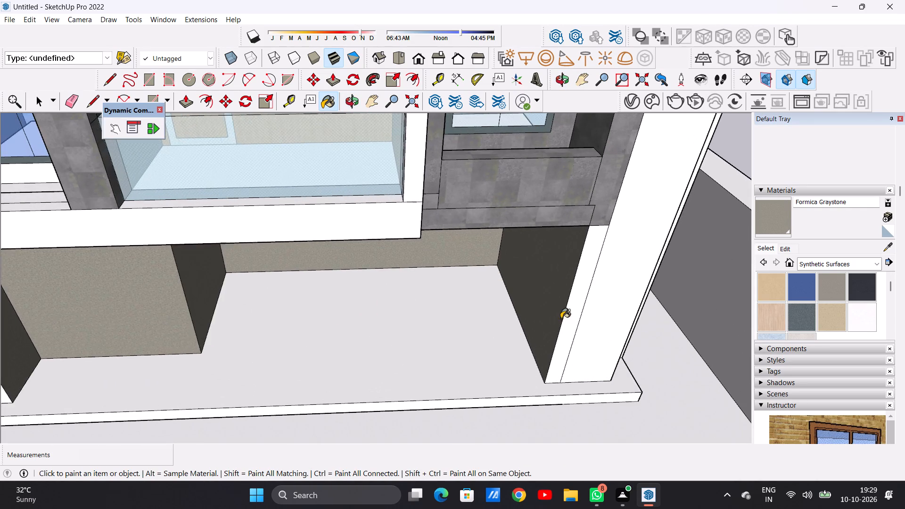
scroll(556, 328, down, 8)
middle_drag(528, 356, 510, 307)
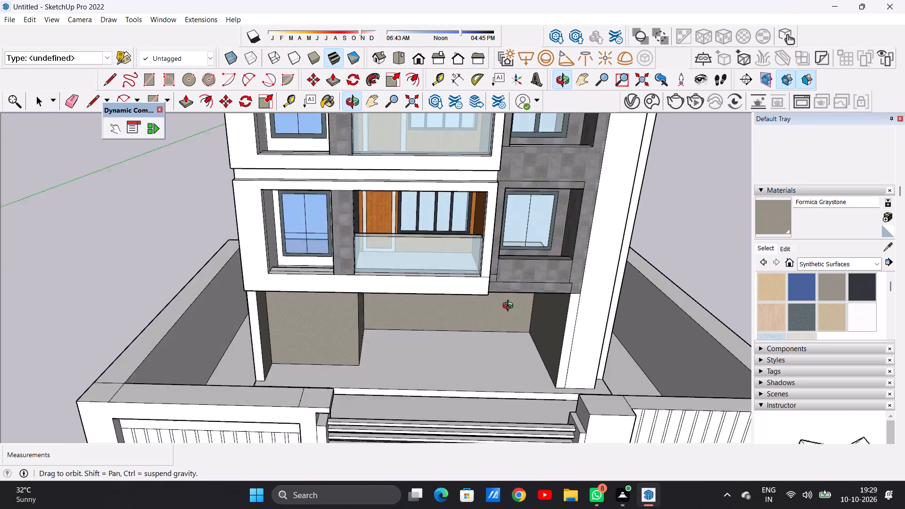
middle_drag(510, 307, 523, 337)
key(space)
Repaint the enclosed ground-floor block's front wall and its side wall facing the open area with Quartz Light Brown from Synthetic Surfaces.
middle_drag(455, 329, 444, 250)
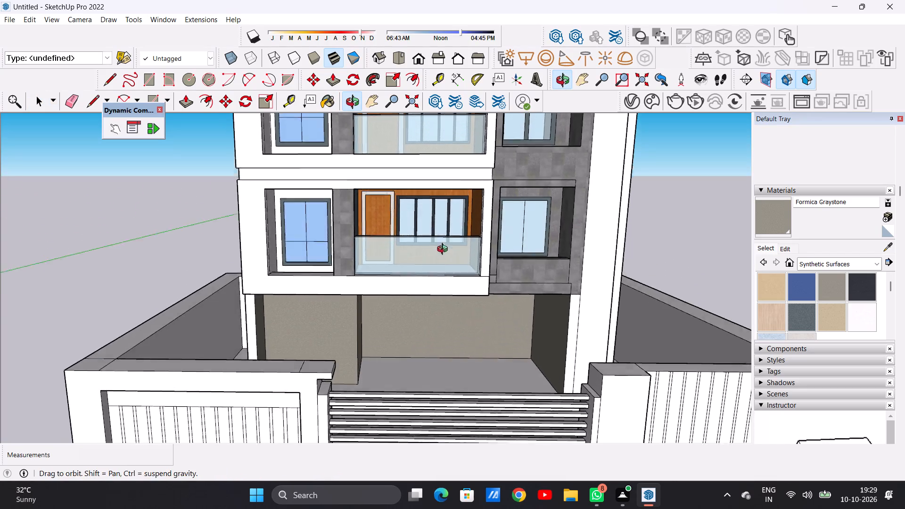
middle_drag(444, 250, 442, 248)
scroll(430, 323, down, 9)
scroll(498, 330, up, 5)
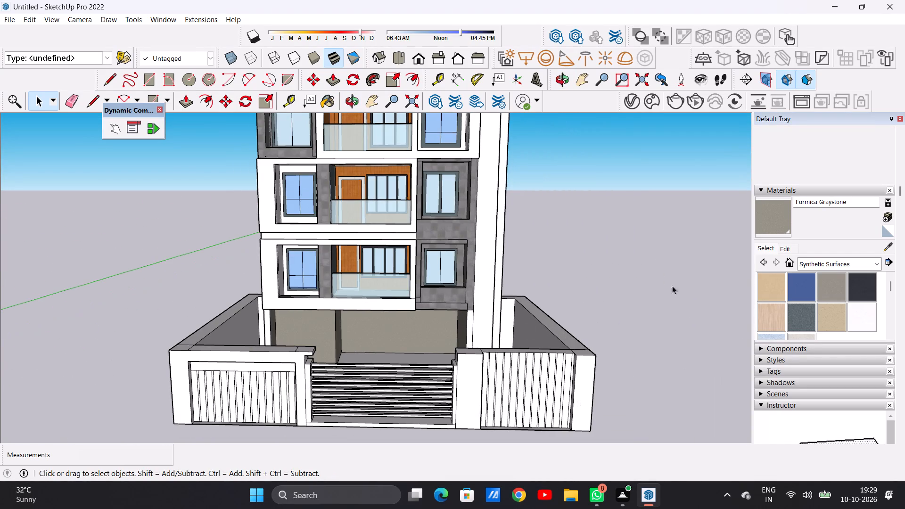
click(820, 319)
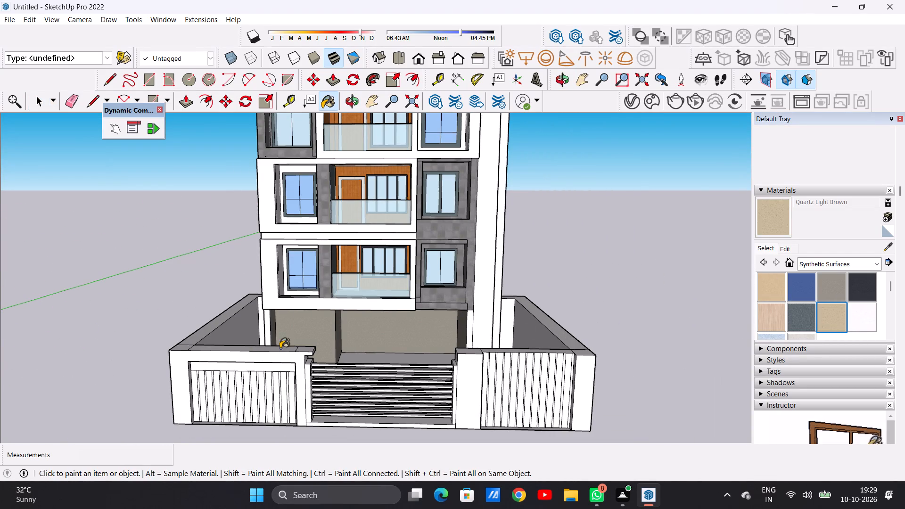
scroll(280, 337, up, 6)
scroll(344, 332, down, 1)
scroll(344, 332, up, 2)
scroll(344, 332, down, 1)
scroll(343, 332, up, 1)
click(327, 326)
middle_drag(413, 326, 373, 332)
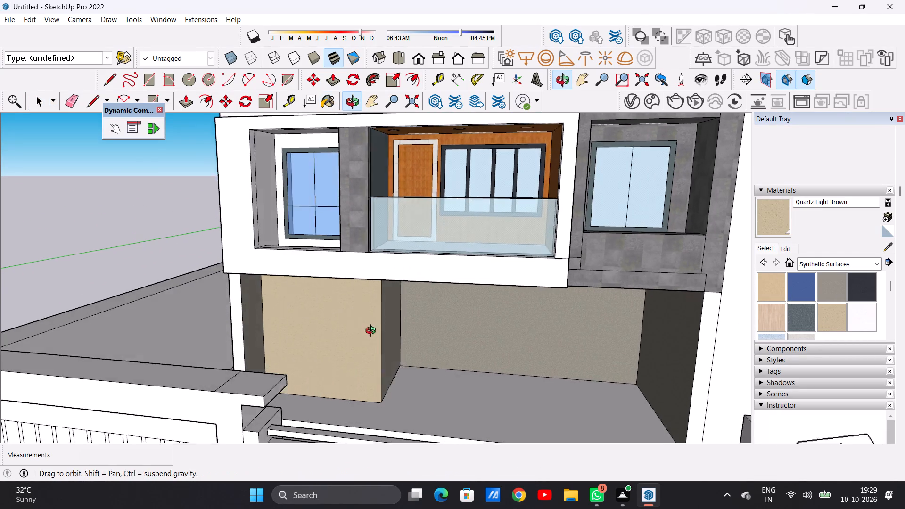
middle_drag(373, 332, 334, 332)
scroll(408, 328, up, 7)
click(386, 330)
key(space)
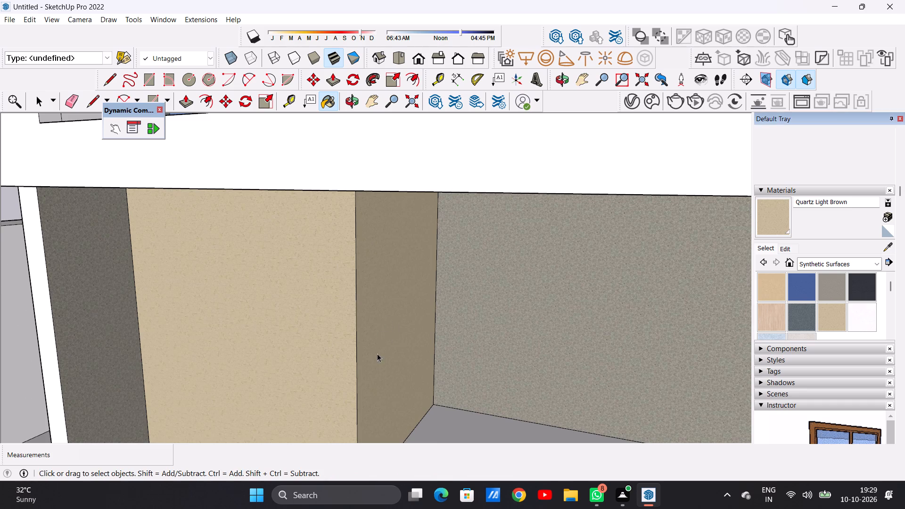
Paint the narrow front strip of the ground floor's side wall opposite the enclosed block with Quartz Light Brown.
scroll(399, 379, down, 1)
scroll(399, 380, up, 1)
scroll(399, 380, down, 18)
middle_drag(399, 371, 469, 314)
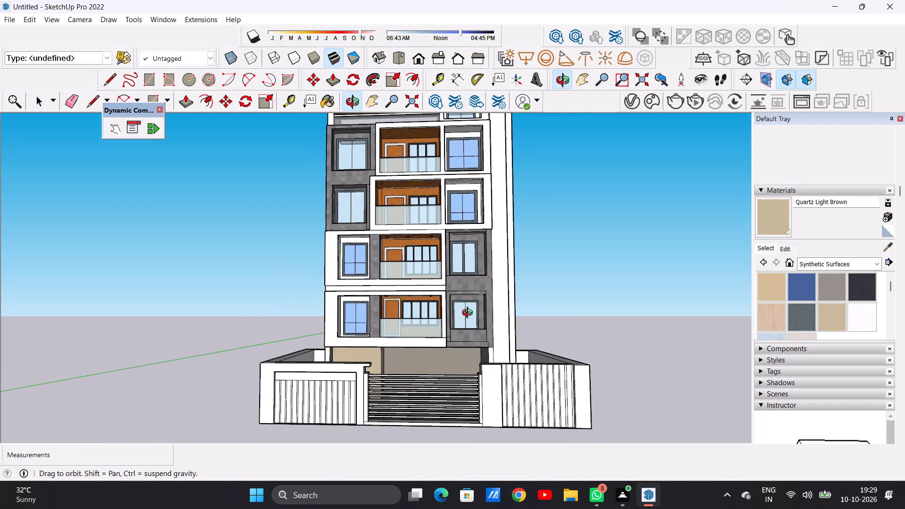
middle_drag(469, 314, 466, 332)
scroll(453, 364, up, 8)
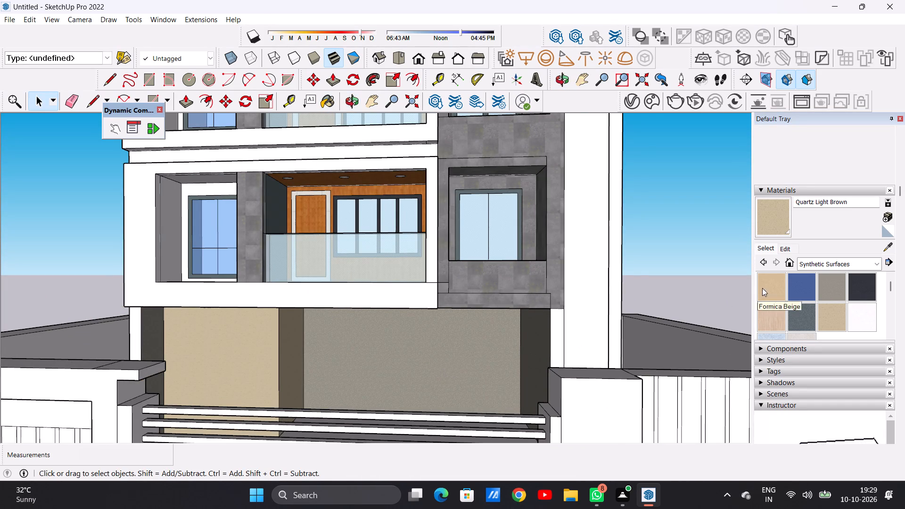
click(823, 314)
click(559, 331)
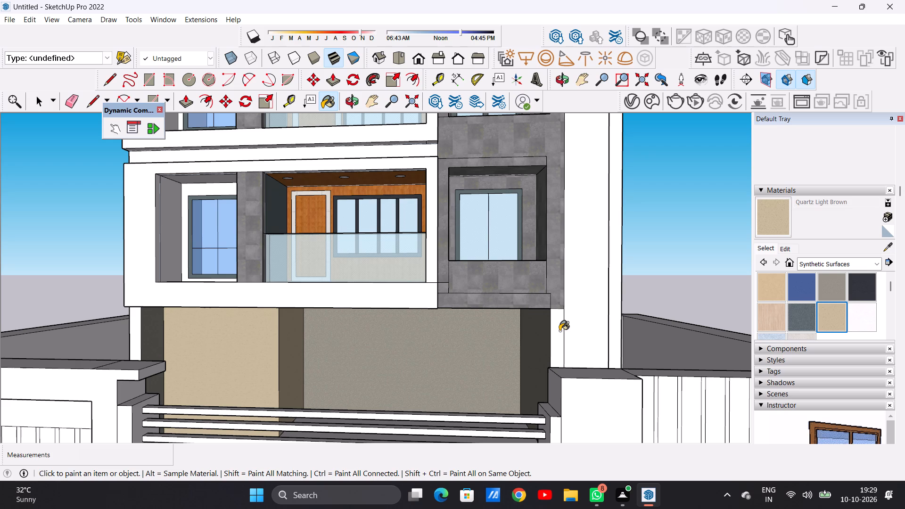
key(space)
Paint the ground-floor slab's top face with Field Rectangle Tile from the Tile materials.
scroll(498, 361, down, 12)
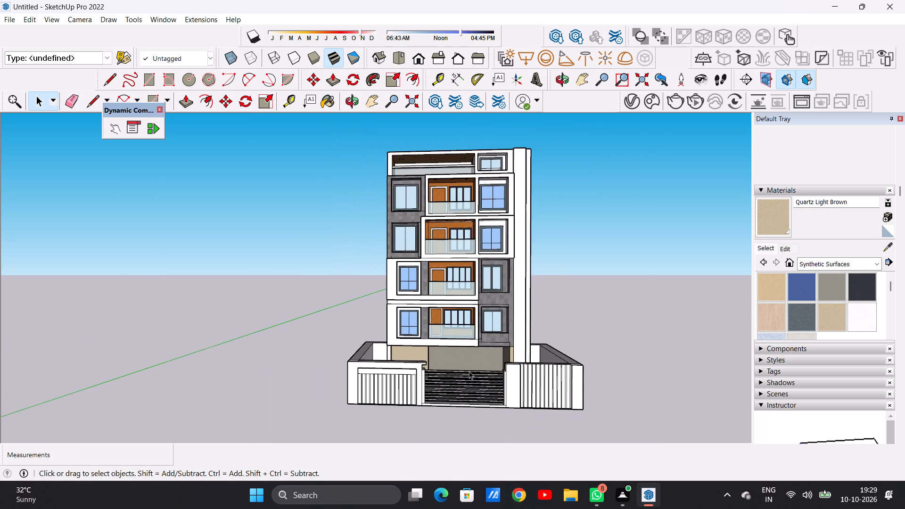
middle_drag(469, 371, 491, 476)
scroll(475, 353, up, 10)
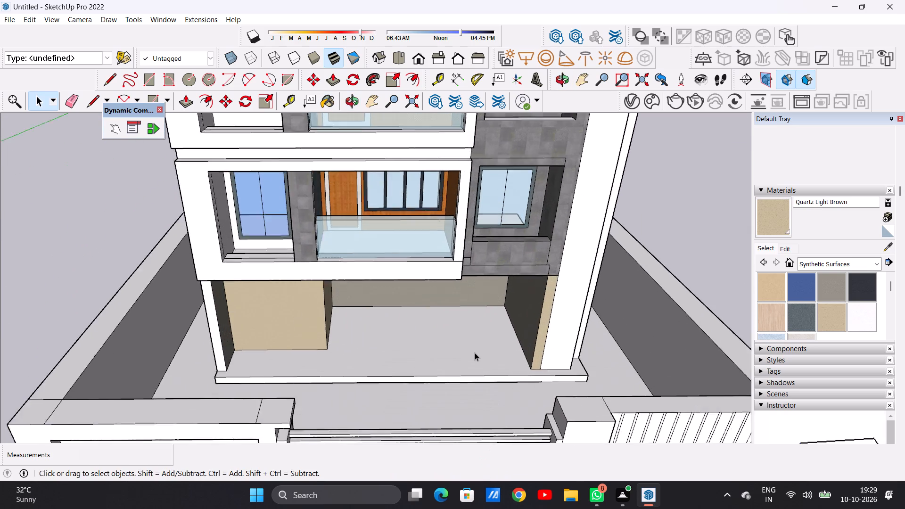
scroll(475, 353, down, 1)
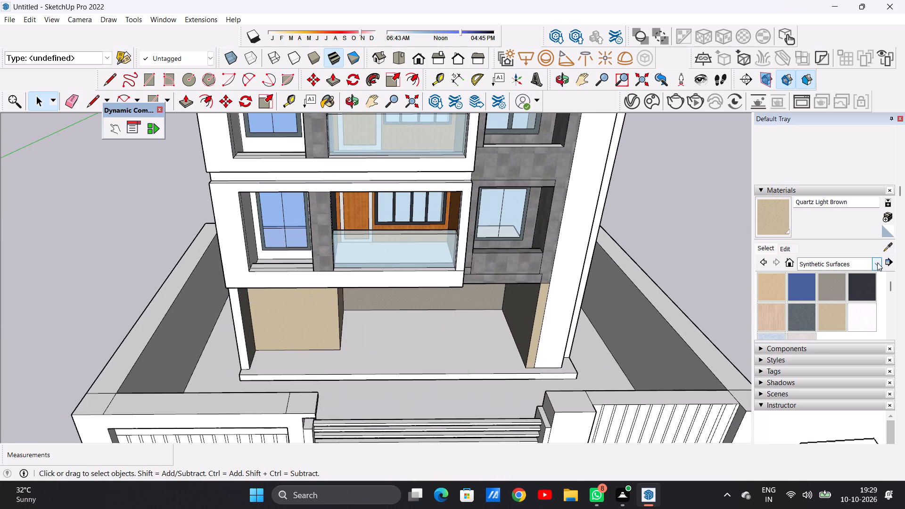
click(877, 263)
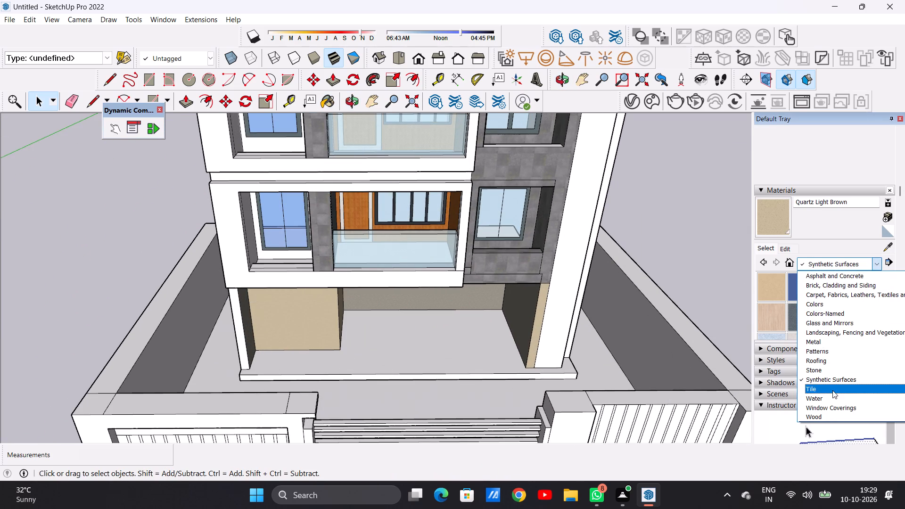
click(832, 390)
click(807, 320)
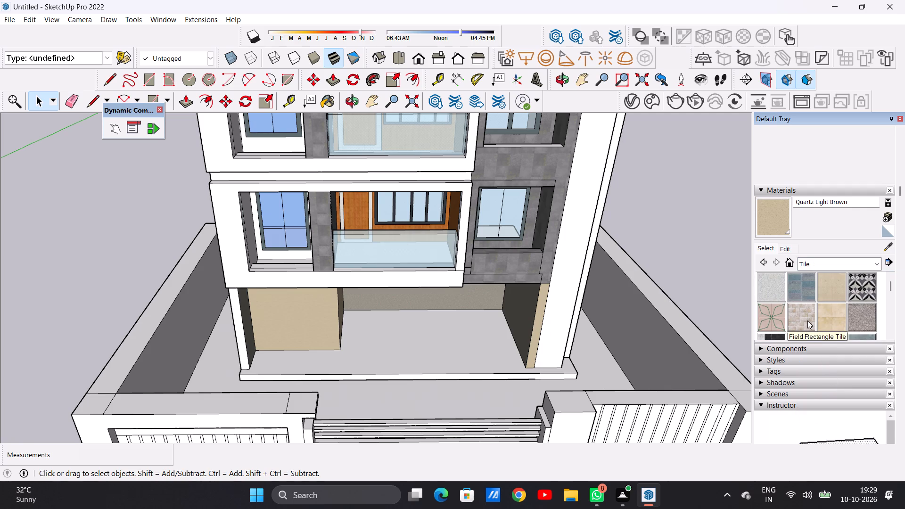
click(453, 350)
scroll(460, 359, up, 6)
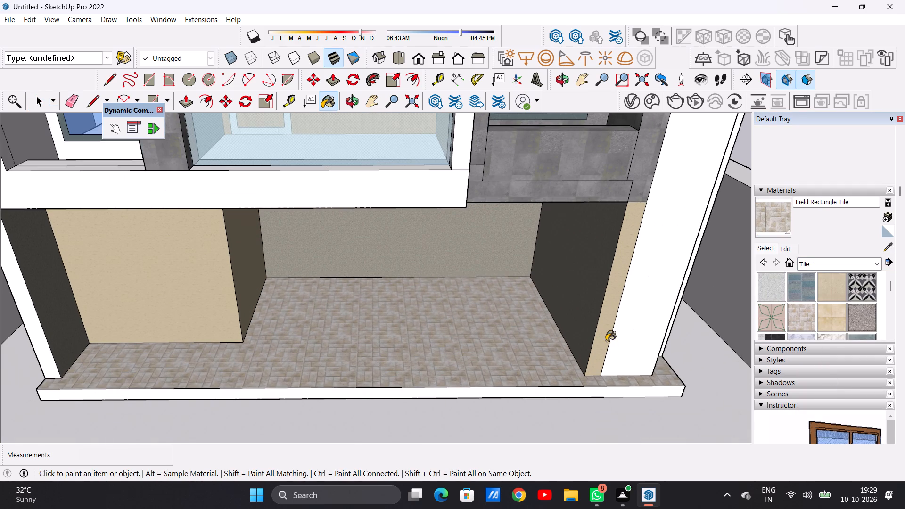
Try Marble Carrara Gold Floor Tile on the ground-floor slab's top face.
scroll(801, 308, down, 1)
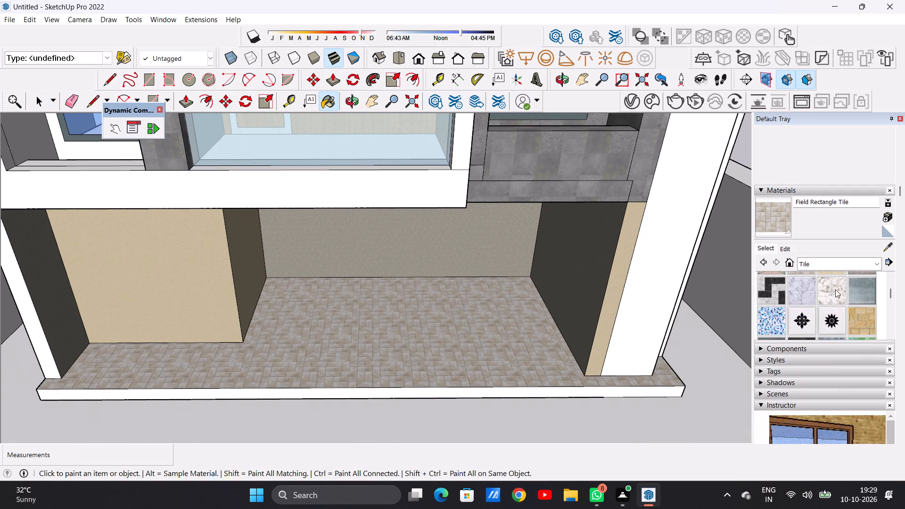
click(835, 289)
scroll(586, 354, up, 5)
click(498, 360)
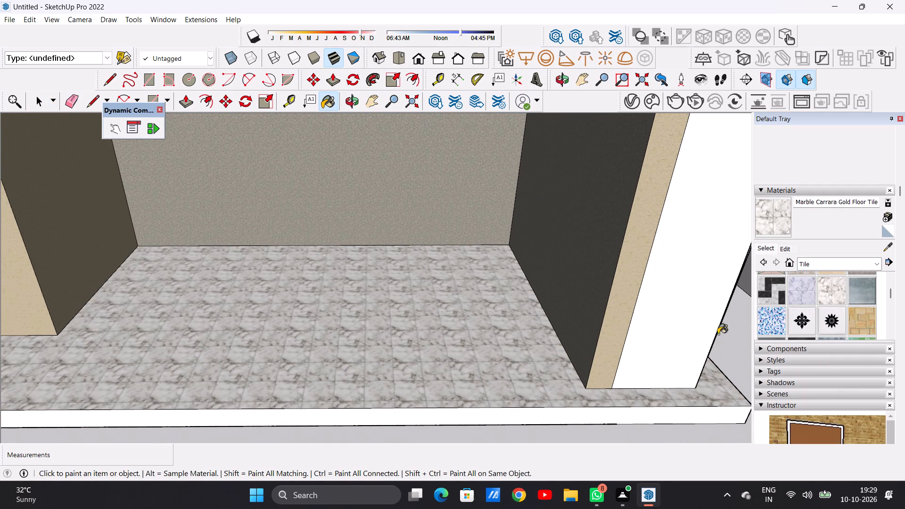
Repaint the ground-floor slab's top face with Tile Veriegated Stone from the Tile materials.
scroll(806, 312, down, 1)
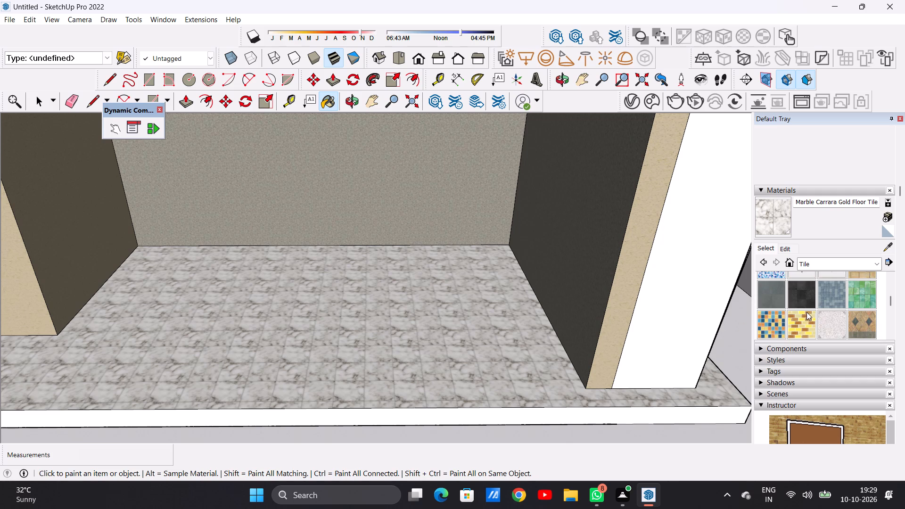
scroll(806, 312, down, 3)
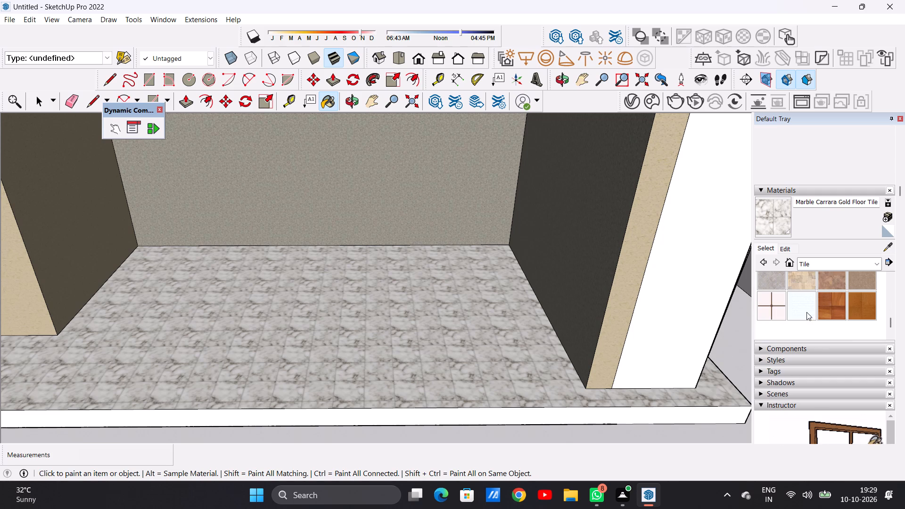
scroll(806, 312, up, 1)
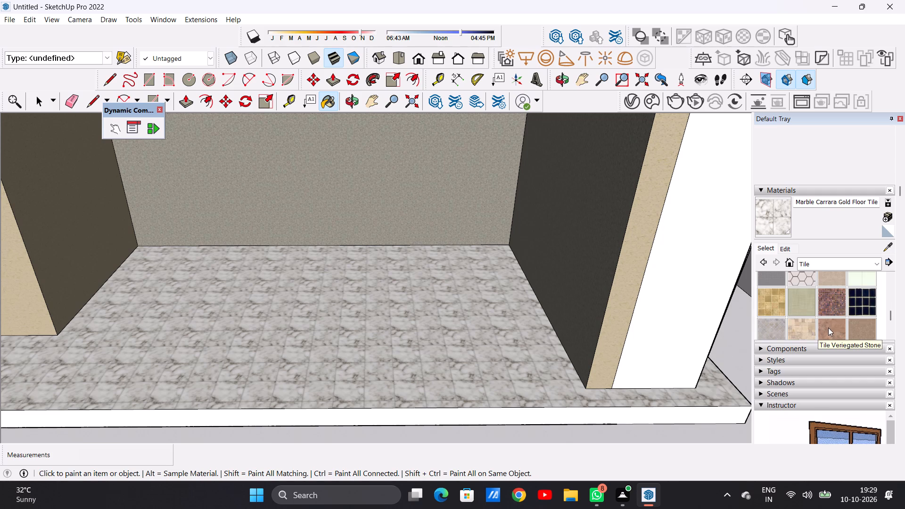
click(830, 328)
click(518, 354)
scroll(515, 377, up, 8)
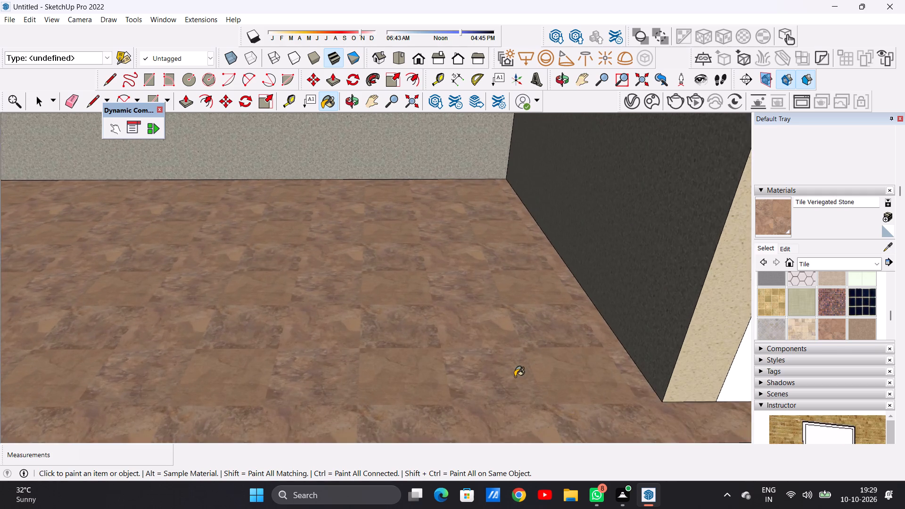
Paint the ground-floor slab's front edge with Tile Veriegated Stone to match its top face.
scroll(515, 377, up, 6)
scroll(469, 316, down, 20)
scroll(469, 316, down, 4)
scroll(445, 311, up, 3)
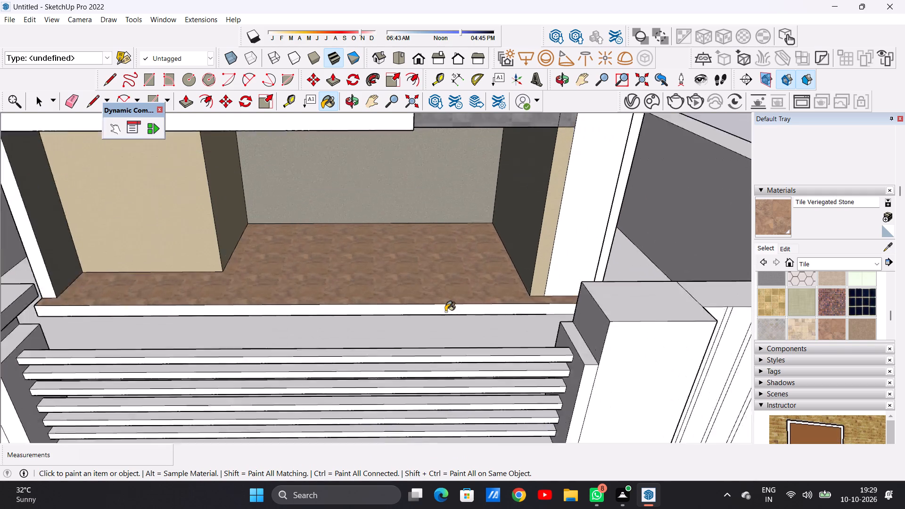
scroll(445, 312, up, 12)
click(445, 312)
scroll(445, 315, down, 9)
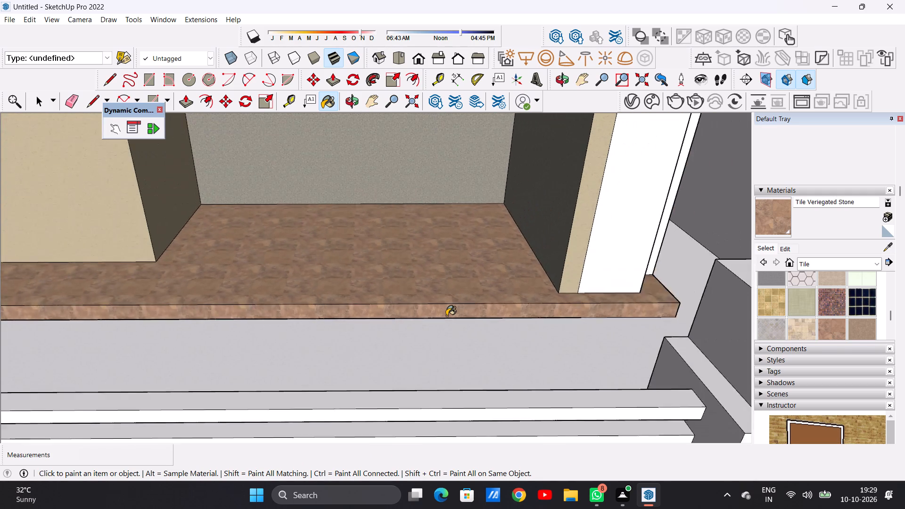
scroll(446, 316, down, 6)
scroll(396, 312, up, 5)
scroll(396, 312, down, 1)
middle_drag(314, 313, 350, 310)
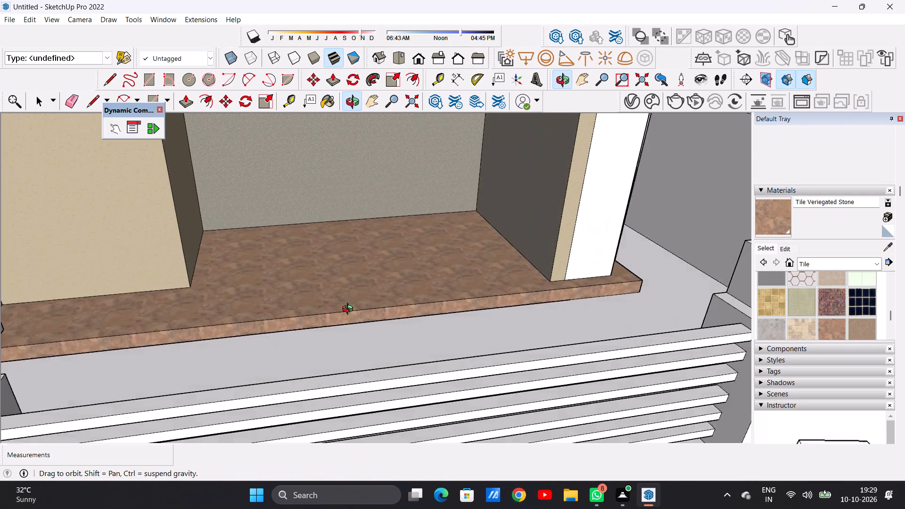
middle_drag(350, 310, 338, 310)
scroll(338, 310, up, 1)
scroll(352, 317, down, 14)
middle_drag(407, 295, 396, 266)
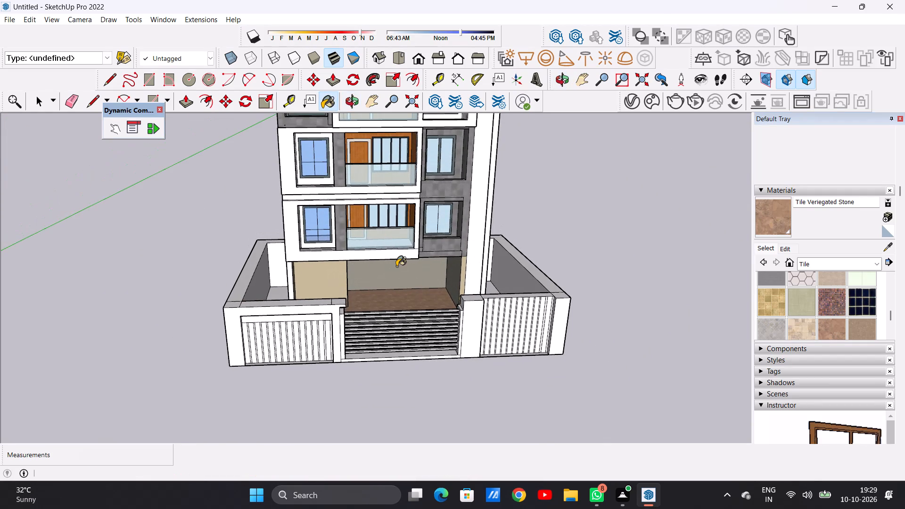
key(space)
Examine the whole building's front facade and boundary wall from high and low angles.
scroll(429, 277, down, 5)
middle_drag(415, 234, 414, 226)
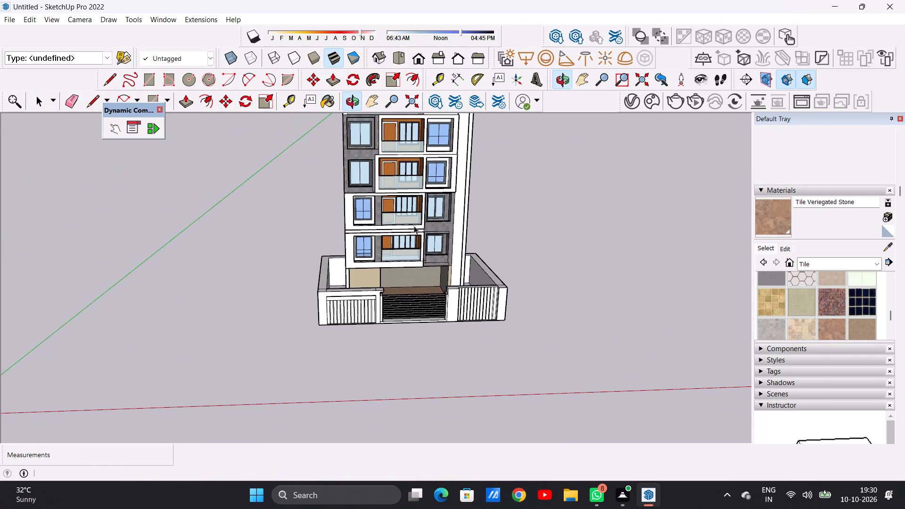
scroll(405, 275, down, 8)
scroll(429, 255, up, 1)
scroll(429, 255, down, 2)
scroll(429, 255, up, 6)
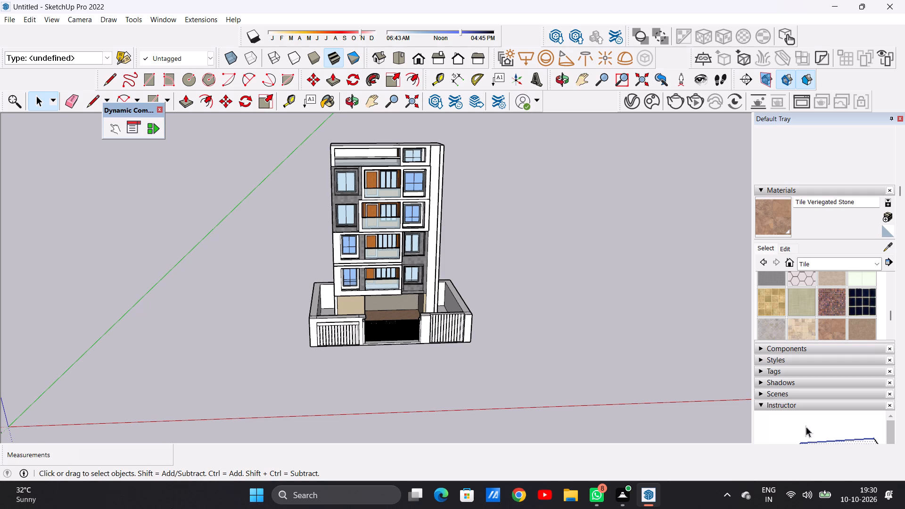
scroll(132, 508, up, 1)
scroll(351, 177, down, 3)
scroll(374, 193, up, 6)
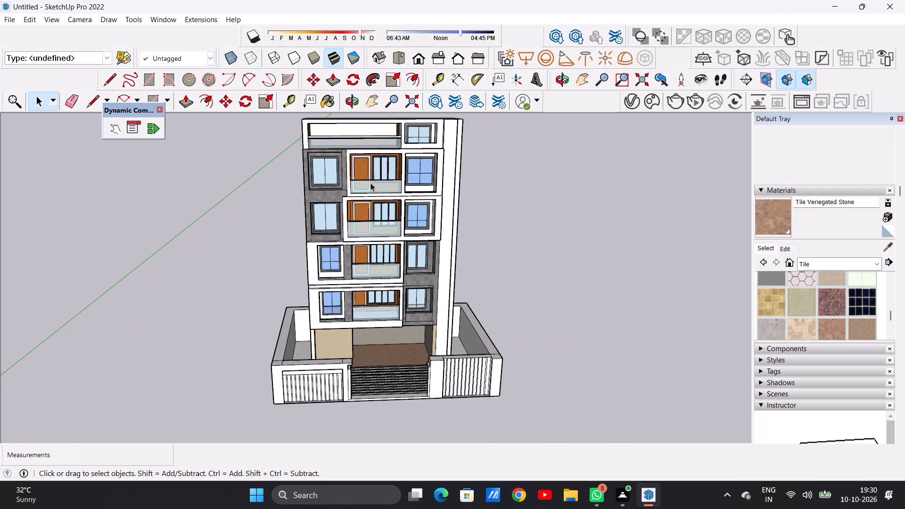
scroll(307, 158, down, 3)
middle_drag(311, 165, 301, 138)
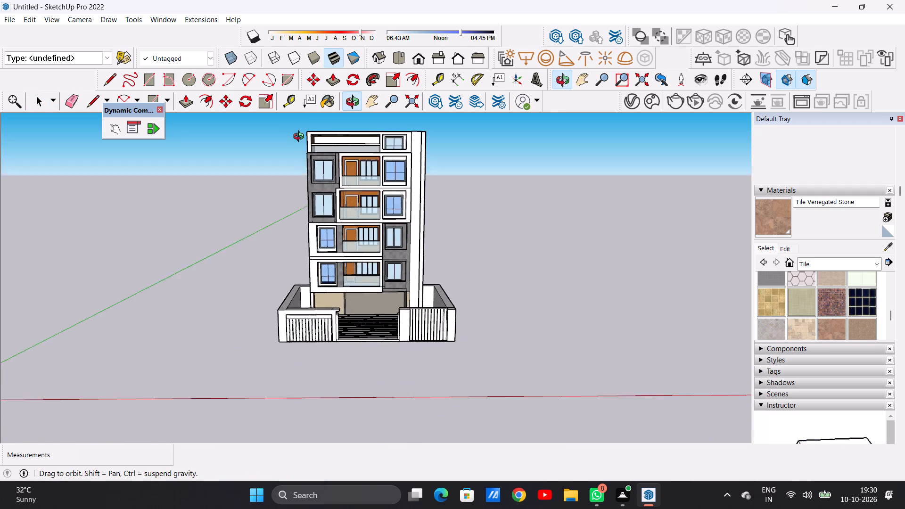
middle_drag(301, 138, 314, 150)
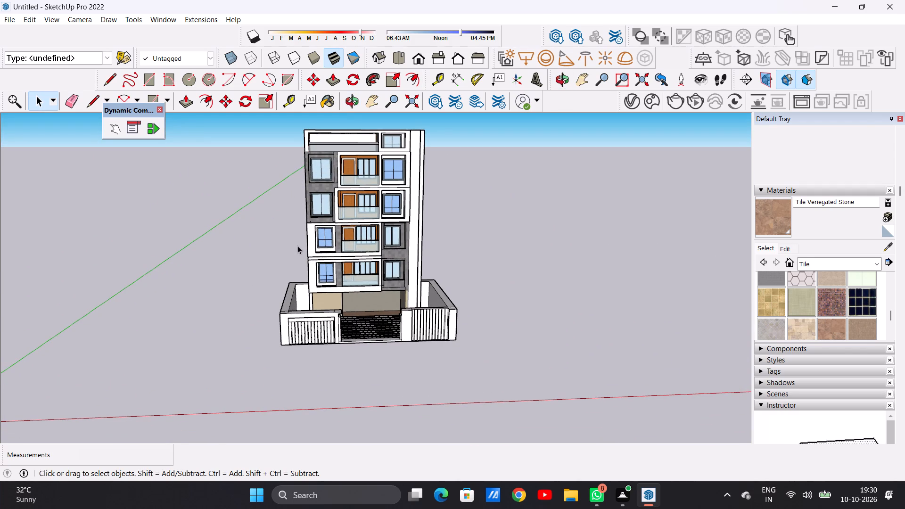
Paint the front face of the first-floor projecting frame with 0012_Bisque from the Colors-Named materials.
scroll(374, 265, up, 6)
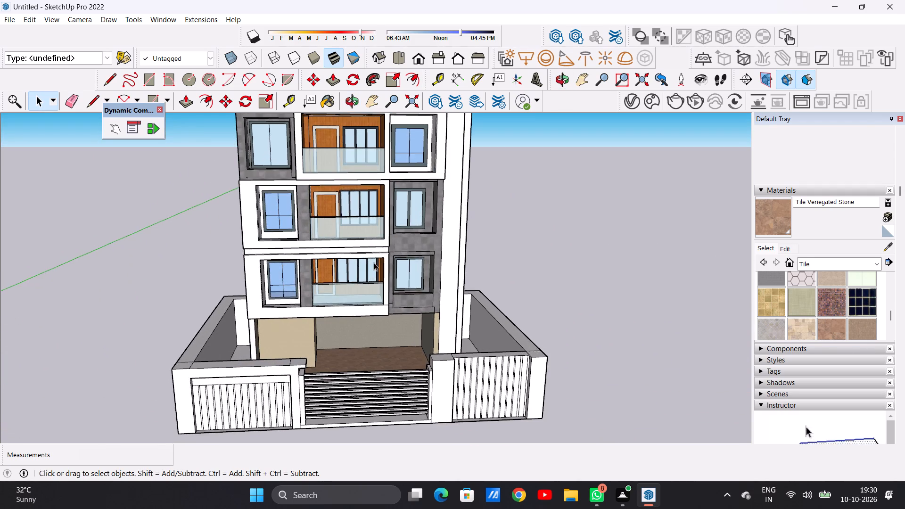
scroll(404, 300, down, 6)
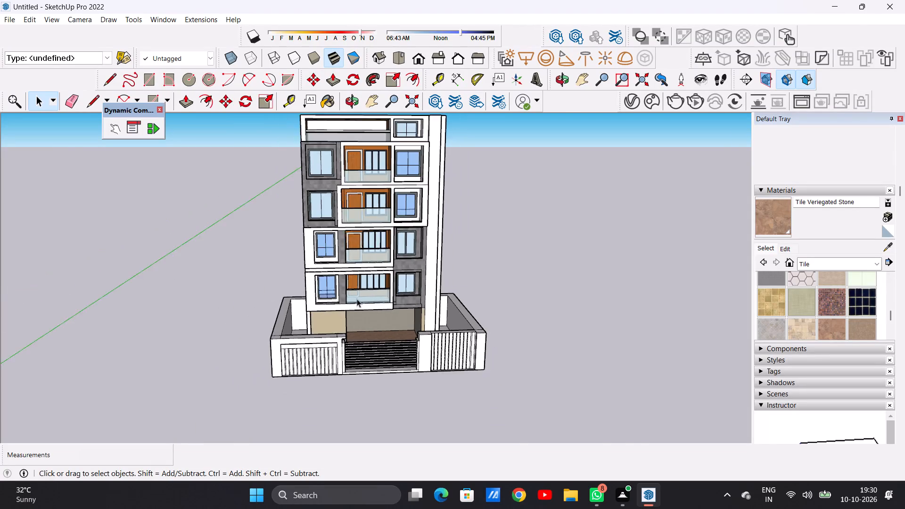
scroll(334, 291, up, 7)
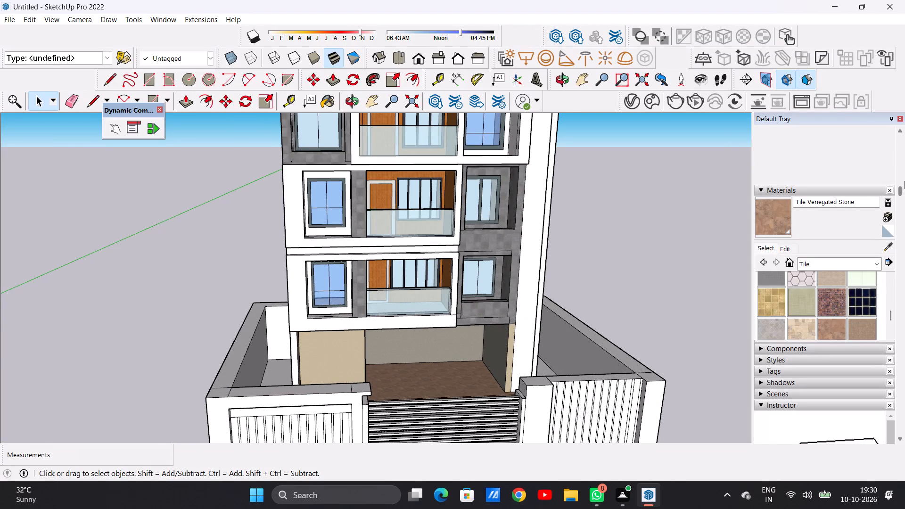
click(879, 262)
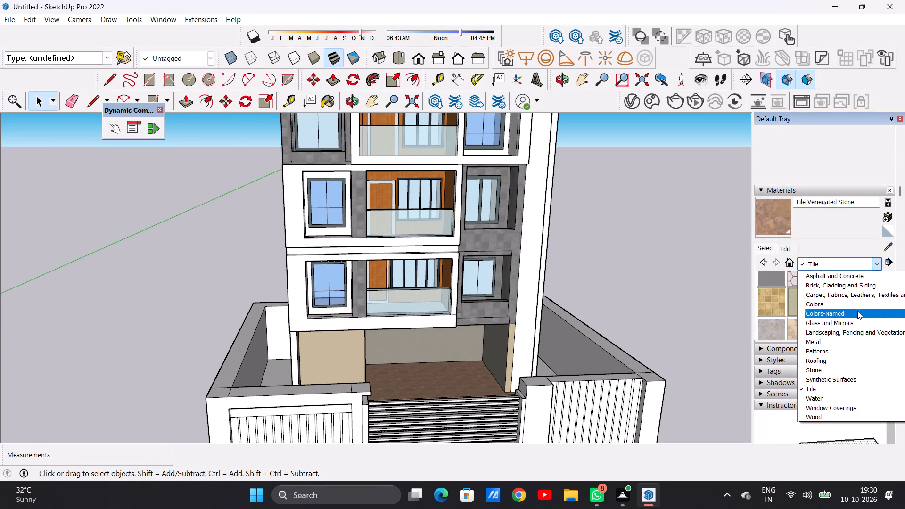
click(857, 311)
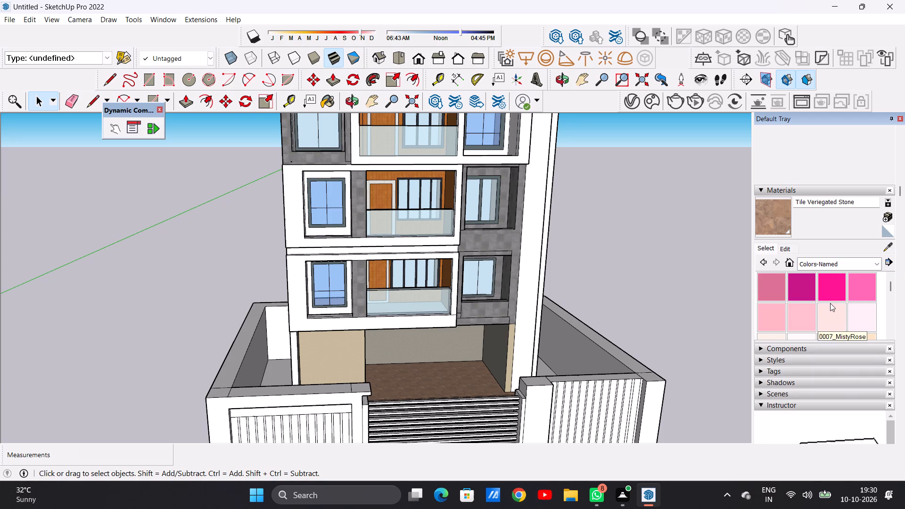
scroll(830, 303, down, 1)
click(858, 295)
scroll(260, 247, up, 2)
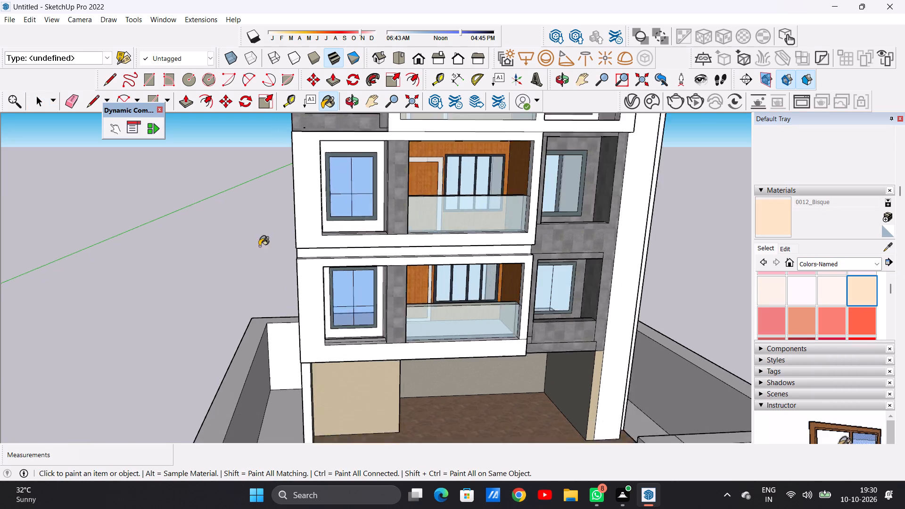
scroll(259, 246, up, 6)
click(321, 305)
Paint the first-floor frame's outer side face beside the blue window and its top edge with 0012_Bisque.
middle_drag(305, 306, 443, 309)
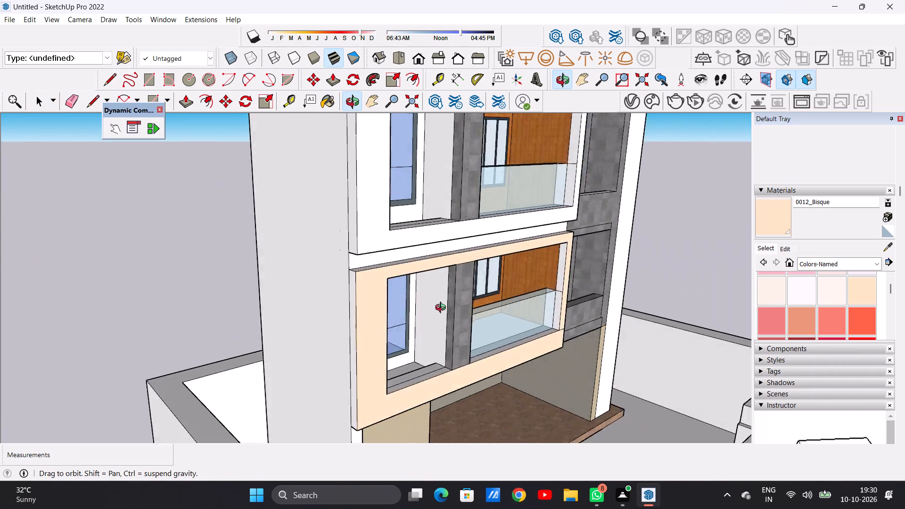
middle_drag(443, 309, 64, 312)
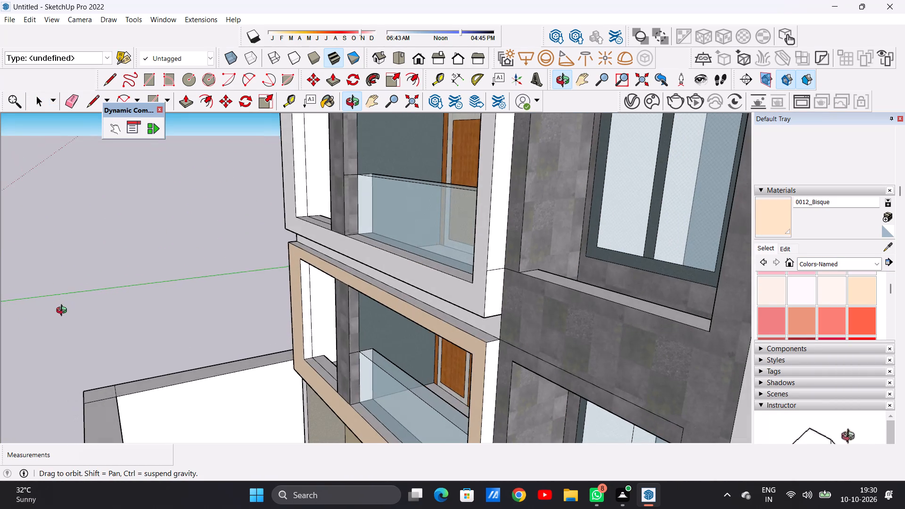
middle_drag(64, 312, 342, 293)
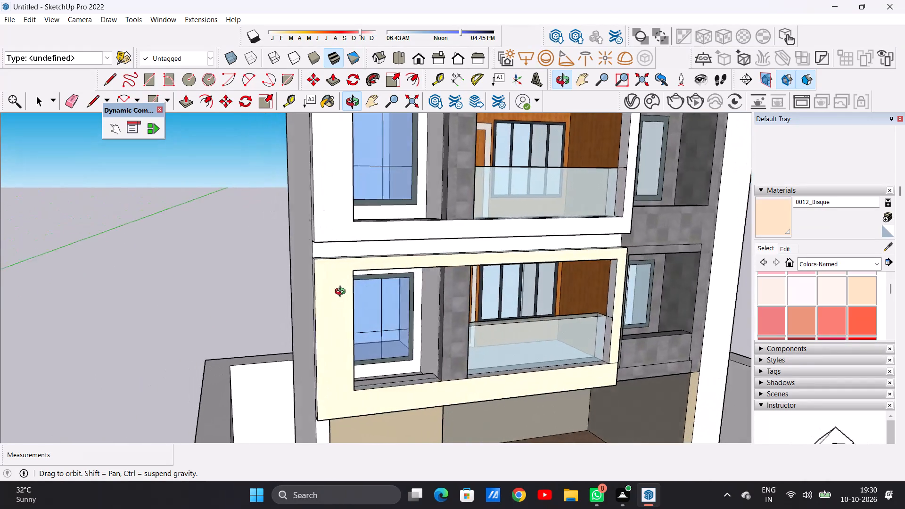
middle_drag(342, 293, 313, 293)
scroll(313, 296, down, 3)
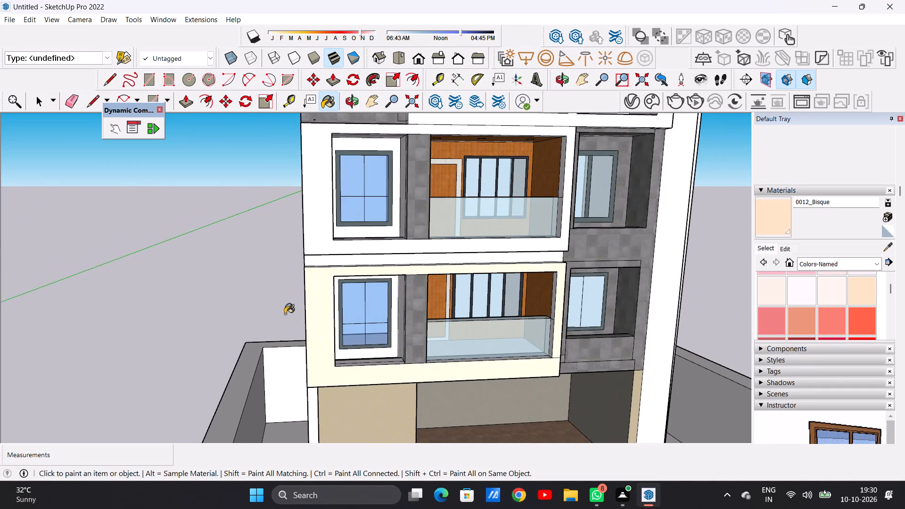
scroll(287, 311, down, 6)
scroll(319, 303, up, 5)
scroll(319, 306, down, 1)
scroll(305, 313, up, 6)
middle_drag(287, 310, 448, 309)
click(375, 305)
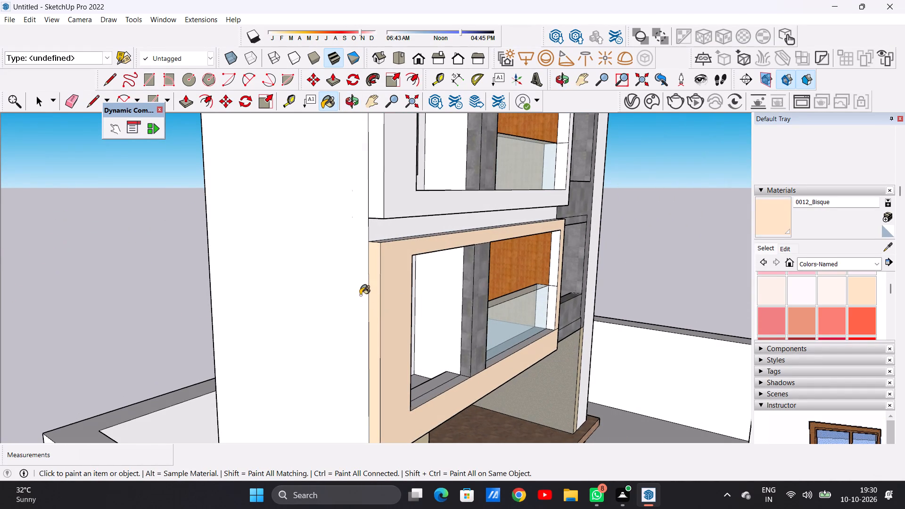
scroll(334, 278, down, 5)
middle_drag(348, 288, 316, 374)
scroll(344, 327, up, 6)
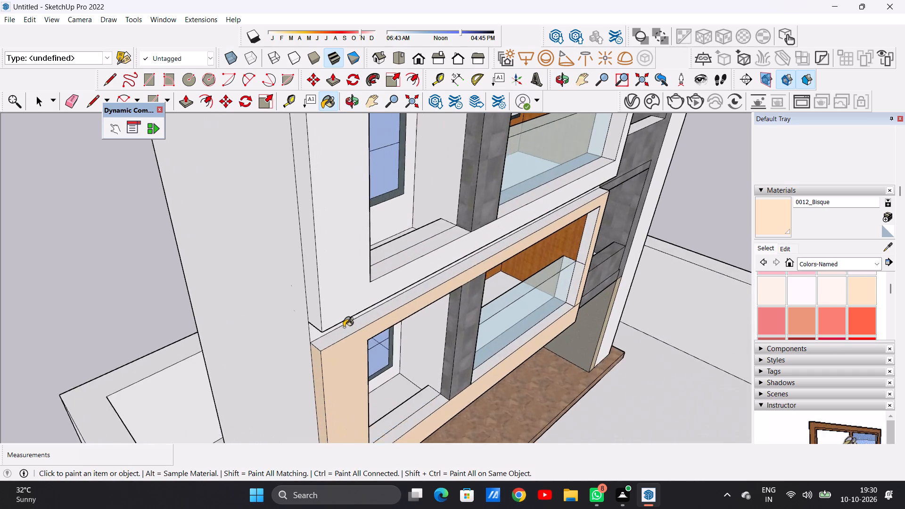
scroll(344, 327, up, 8)
click(325, 343)
scroll(279, 320, down, 19)
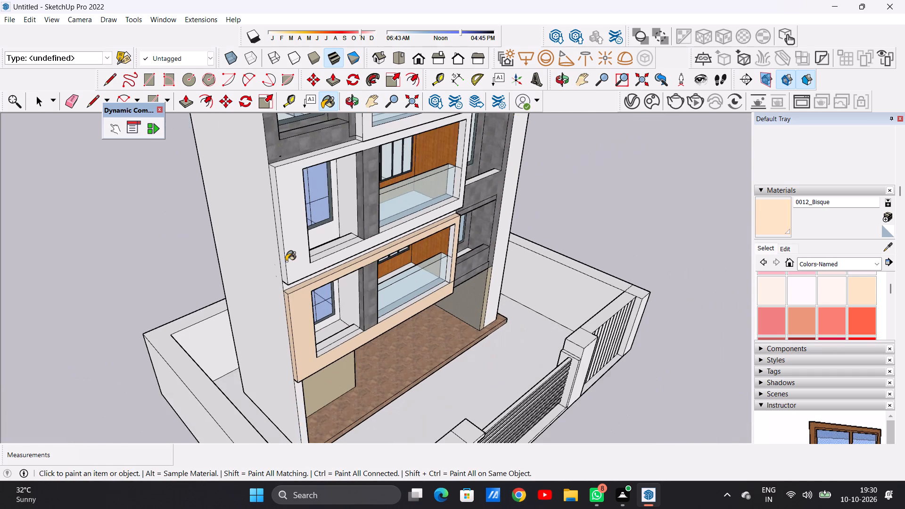
scroll(296, 268, down, 1)
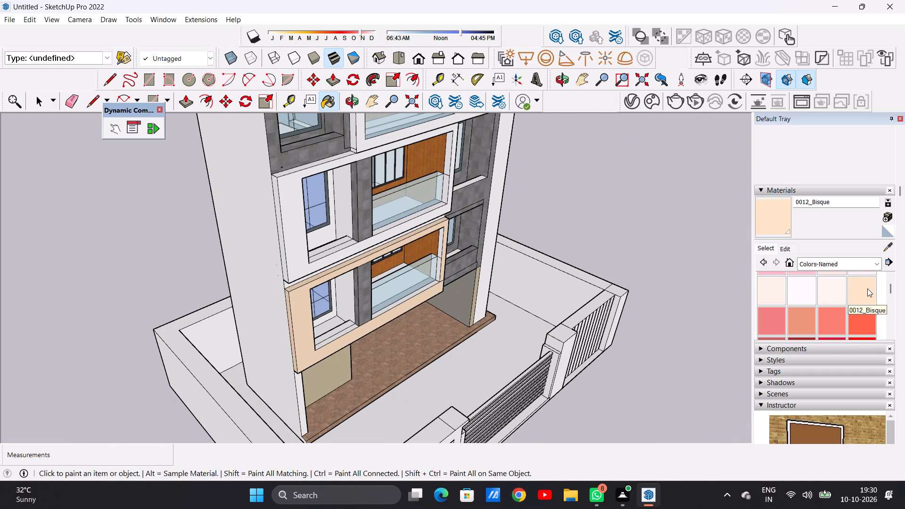
scroll(414, 281, up, 2)
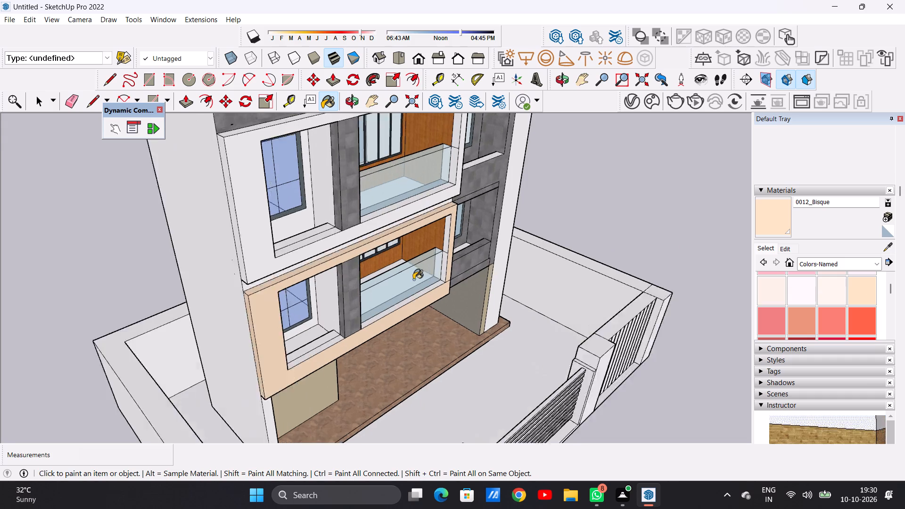
scroll(413, 279, up, 10)
click(452, 216)
scroll(448, 211, down, 6)
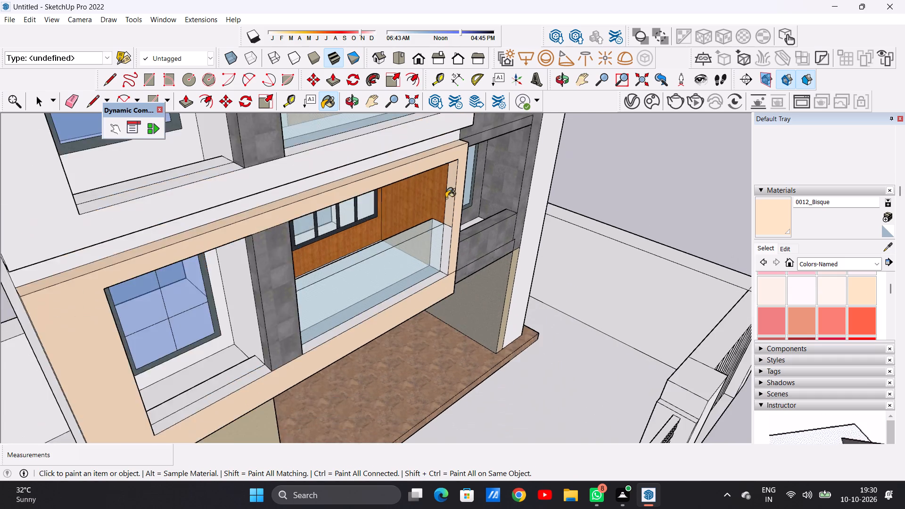
scroll(446, 198, down, 2)
Paint the first-floor frame's opposite end face beside the grey tiled wall, including its two small lower pieces, with 0012_Bisque.
middle_drag(470, 271, 67, 267)
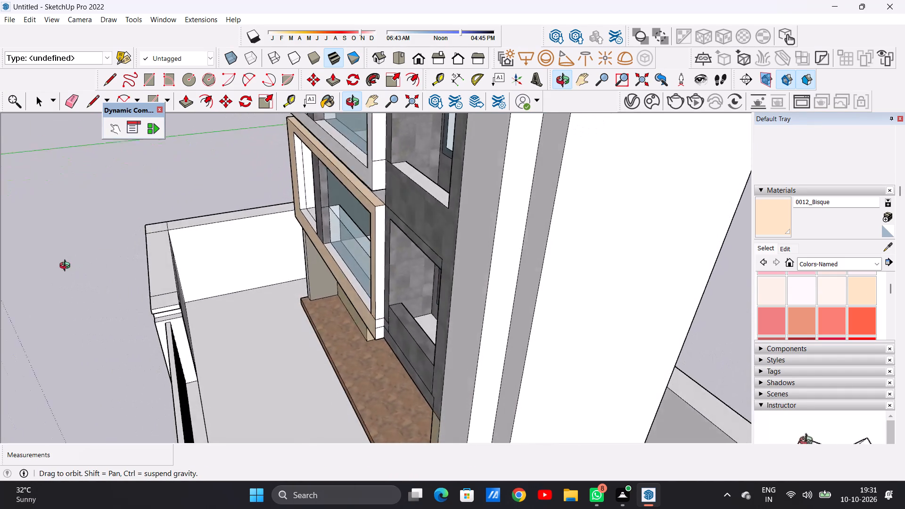
middle_drag(67, 267, 145, 261)
scroll(449, 189, up, 11)
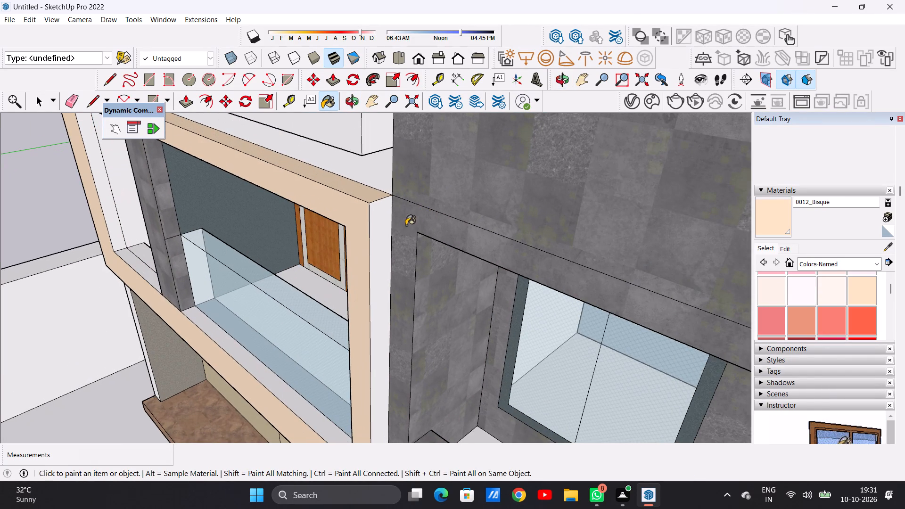
click(374, 239)
scroll(376, 239, down, 13)
scroll(384, 343, up, 6)
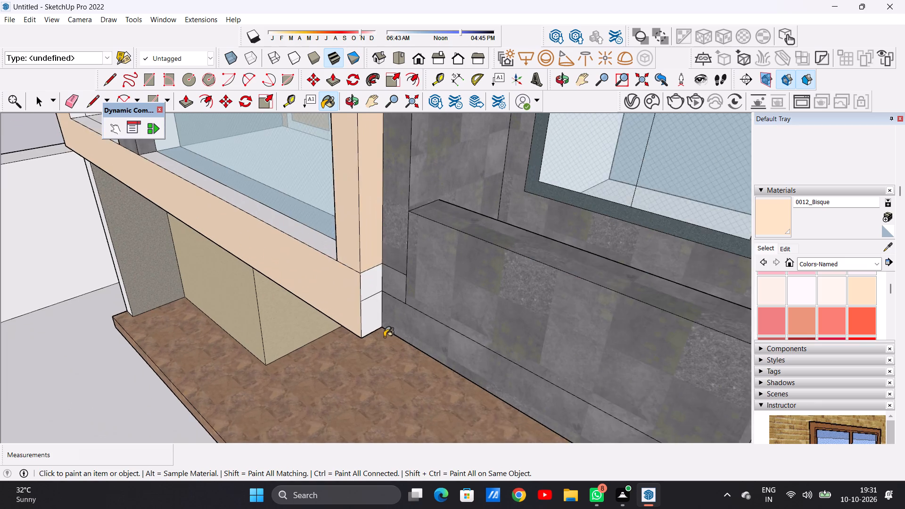
scroll(384, 337, up, 6)
click(364, 308)
click(359, 260)
scroll(363, 305, down, 7)
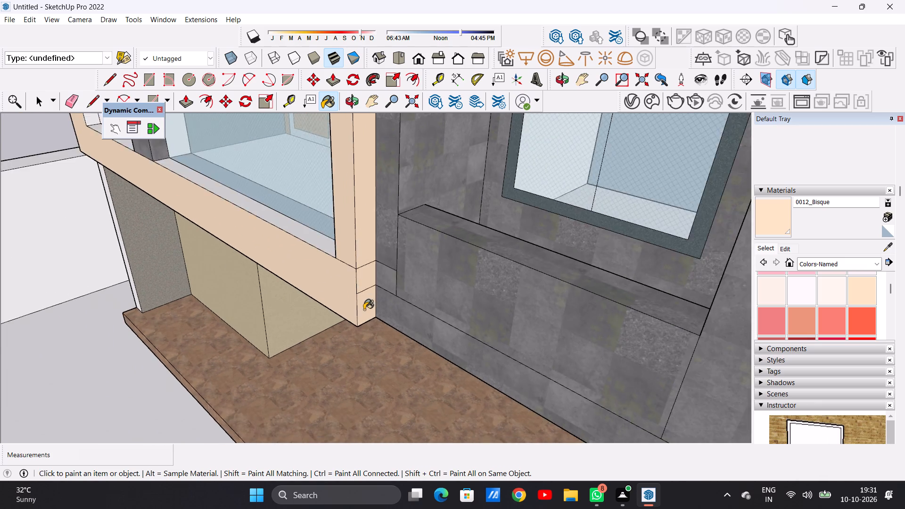
scroll(364, 310, down, 16)
Paint the underside of the first-floor frame and the adjoining ground-floor ceiling with 0012_Bisque.
middle_drag(300, 277, 565, 220)
middle_drag(223, 283, 264, 293)
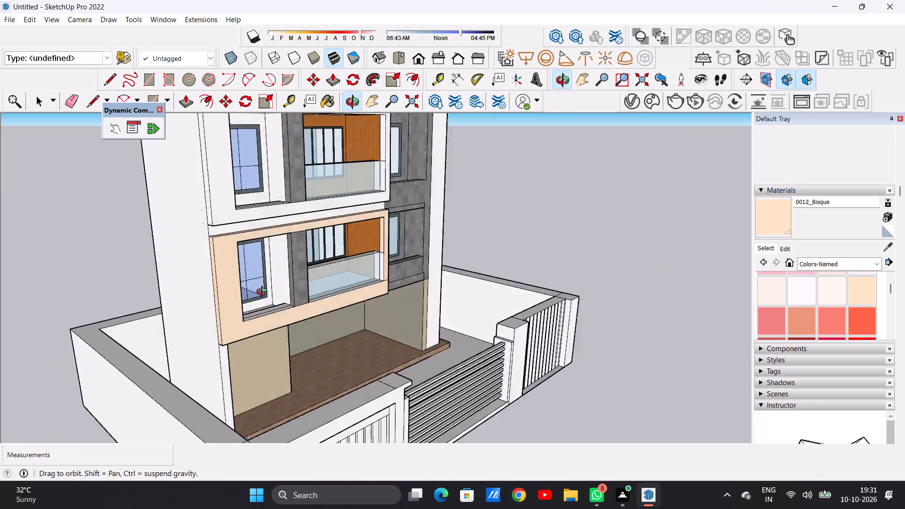
middle_drag(264, 293, 102, 296)
middle_drag(365, 308, 392, 303)
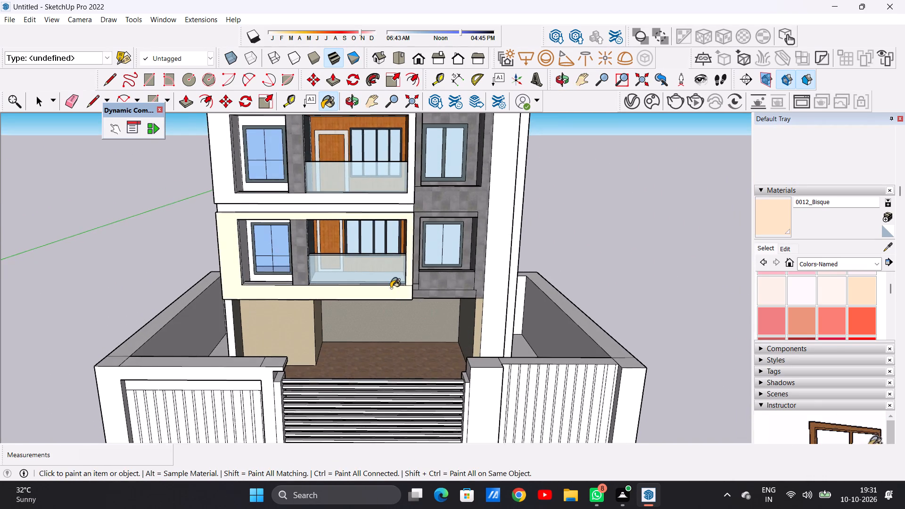
scroll(389, 296, down, 3)
scroll(400, 298, up, 20)
scroll(400, 298, up, 4)
scroll(405, 297, down, 2)
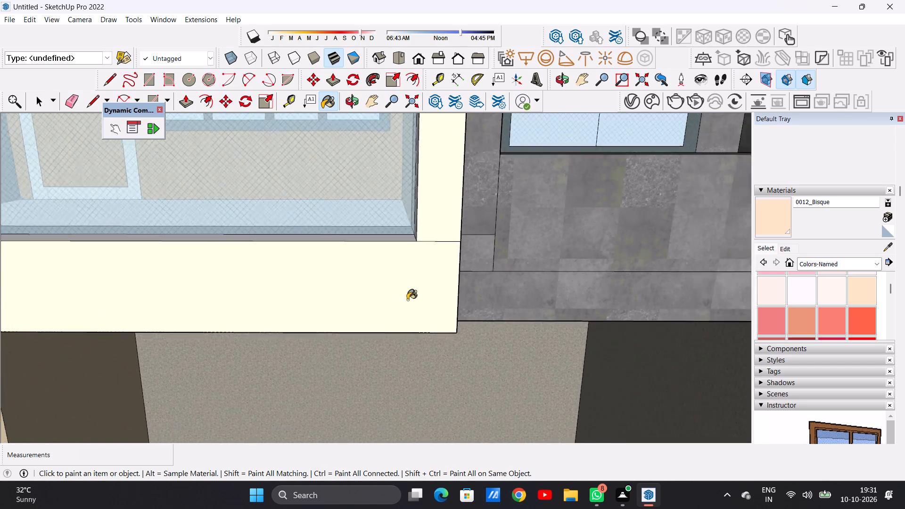
scroll(407, 300, down, 20)
scroll(407, 300, down, 3)
middle_drag(402, 328, 399, 263)
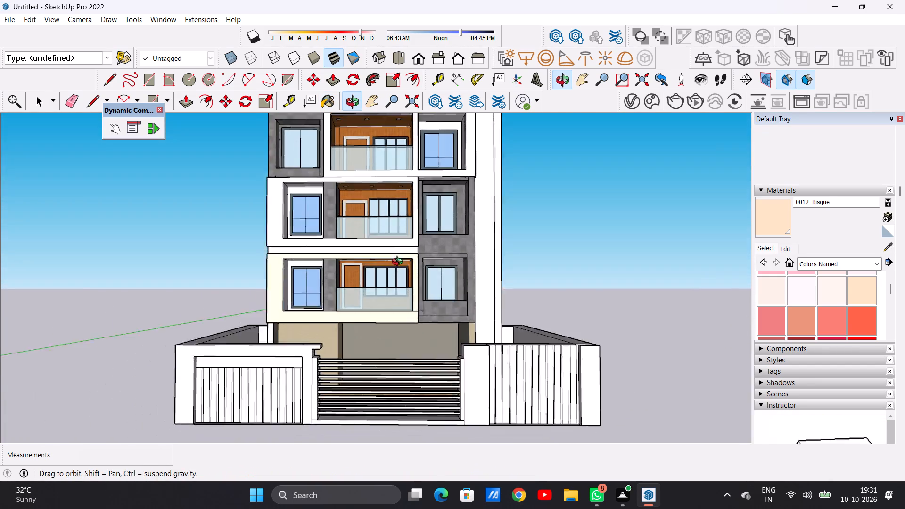
middle_drag(399, 263, 394, 234)
scroll(413, 343, up, 20)
scroll(413, 343, up, 1)
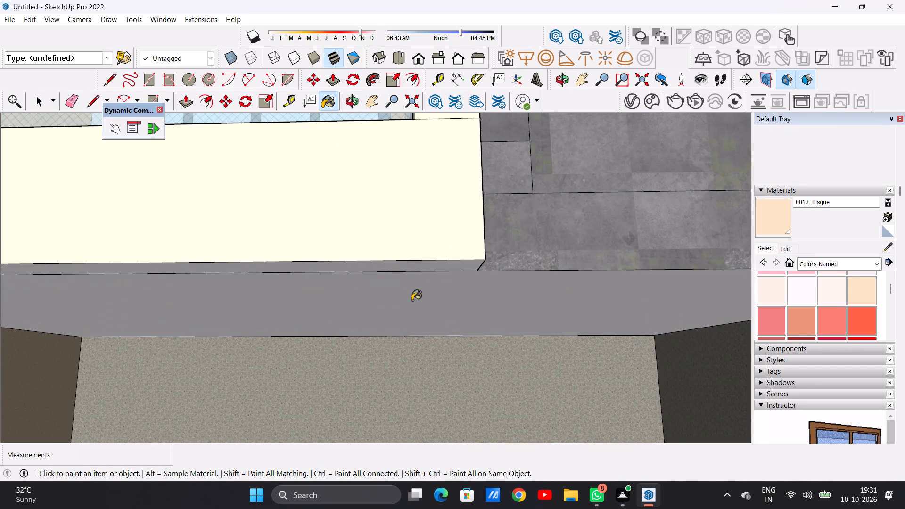
middle_drag(417, 275, 418, 254)
scroll(418, 254, up, 1)
click(418, 237)
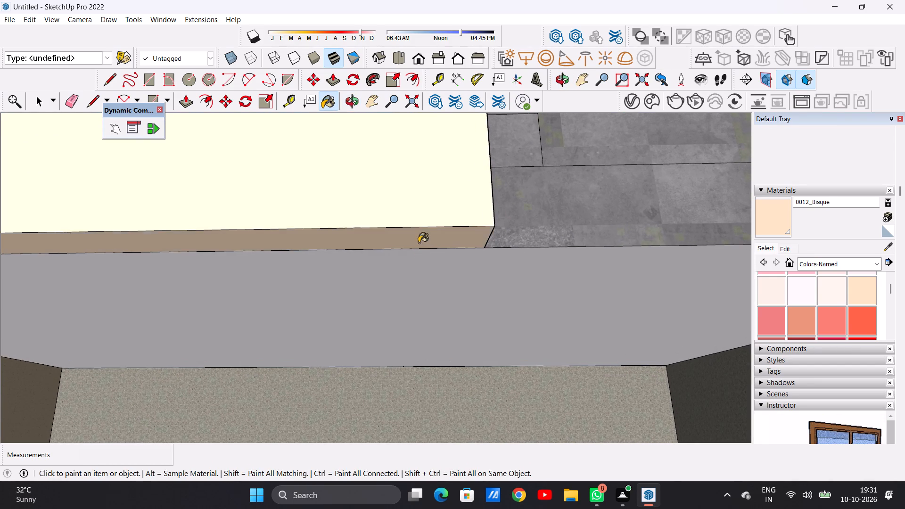
click(429, 296)
Paint the second-floor frame's front face and the recessed band between the first- and second-floor frames with 0012_Bisque.
scroll(393, 326, down, 8)
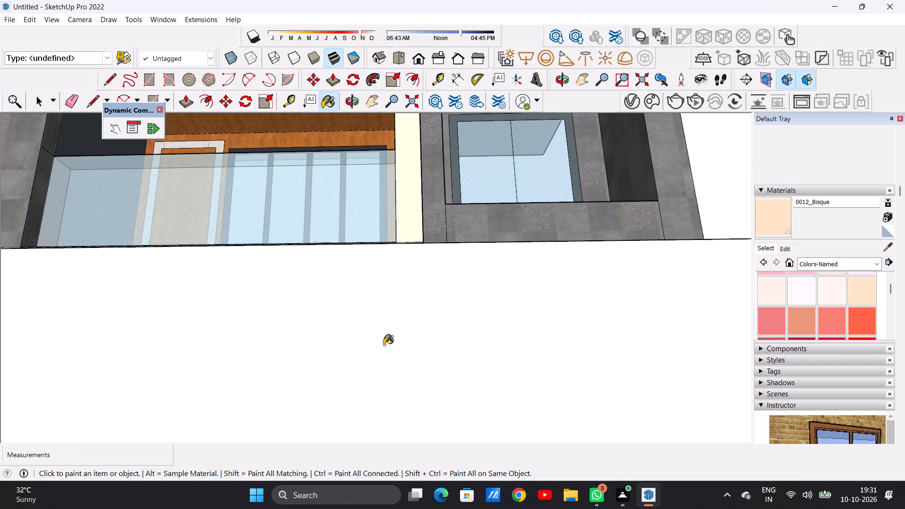
scroll(384, 345, down, 20)
scroll(384, 345, down, 5)
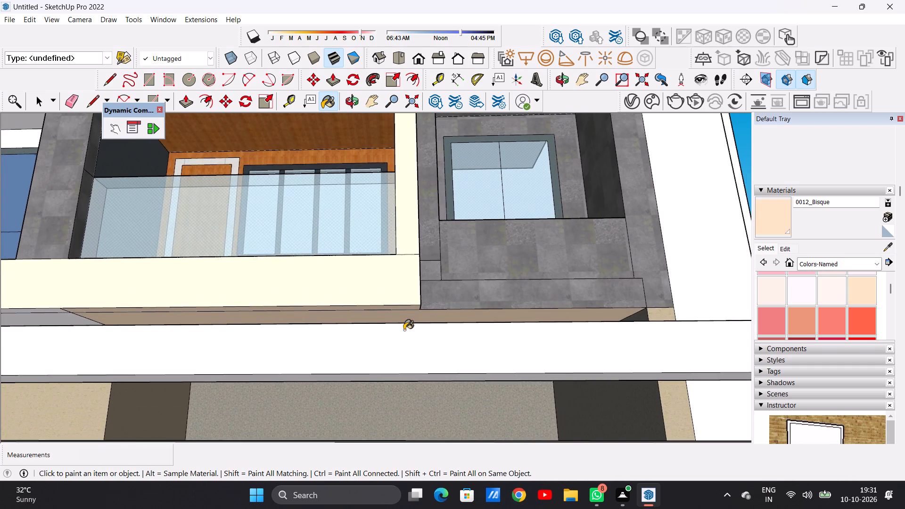
scroll(404, 330, down, 3)
middle_drag(410, 282, 423, 340)
scroll(387, 322, down, 4)
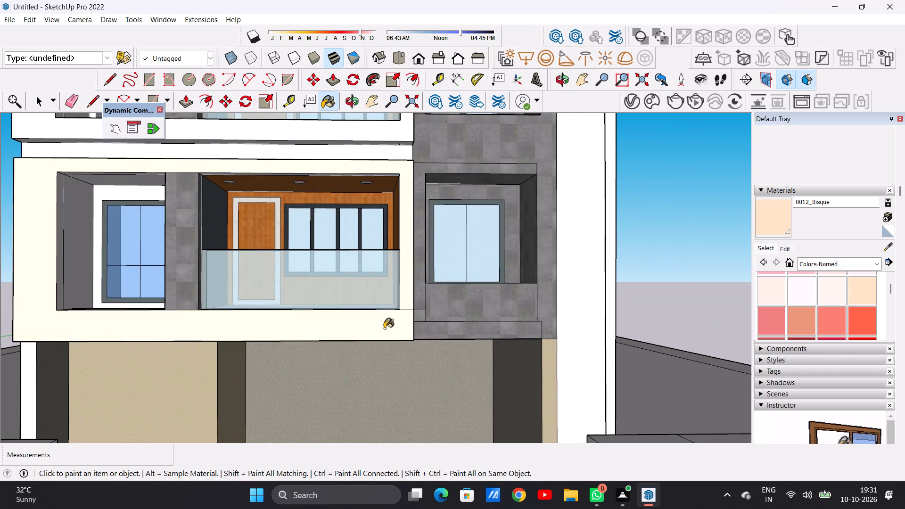
scroll(384, 328, down, 8)
scroll(393, 233, up, 10)
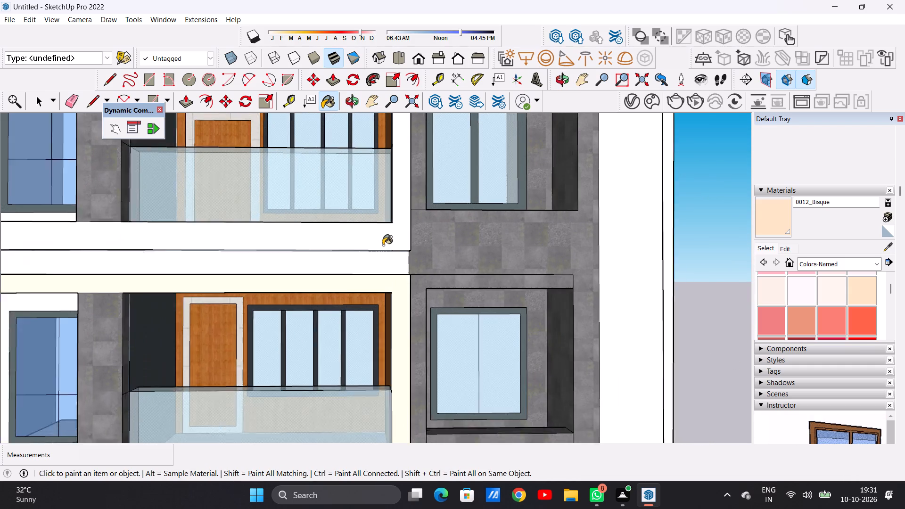
scroll(383, 245, up, 1)
click(384, 240)
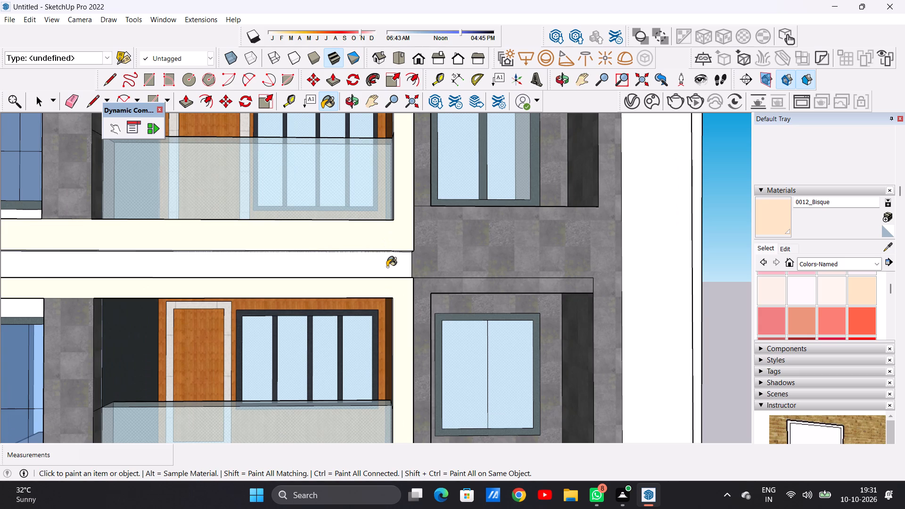
click(387, 268)
Paint the second-floor frame's top edge and its outer side face beside the blue window with 0012_Bisque.
scroll(389, 290, down, 12)
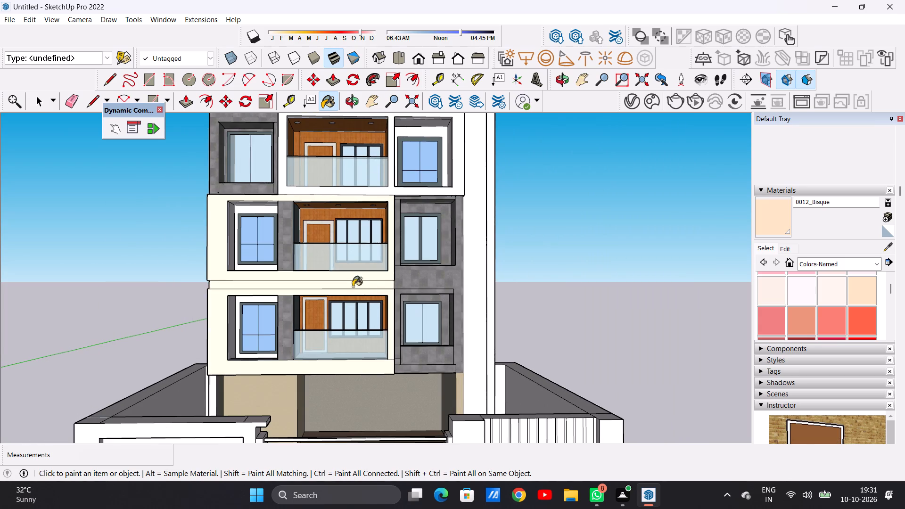
scroll(237, 206, up, 12)
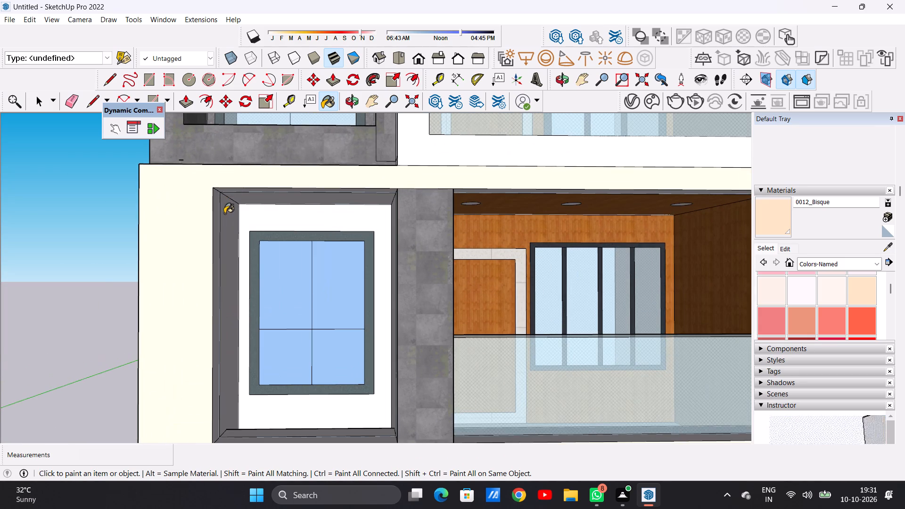
scroll(224, 215, up, 6)
scroll(204, 233, down, 14)
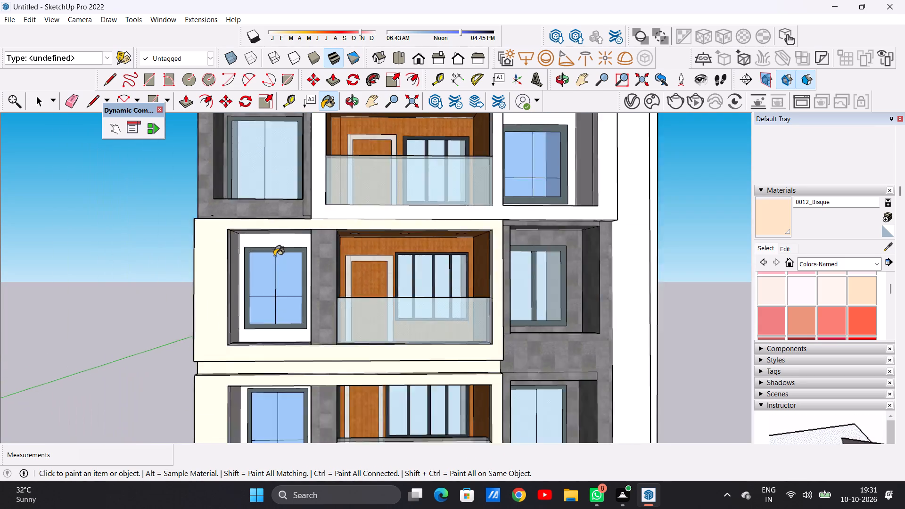
scroll(274, 256, down, 6)
middle_drag(261, 247, 469, 340)
scroll(324, 292, up, 7)
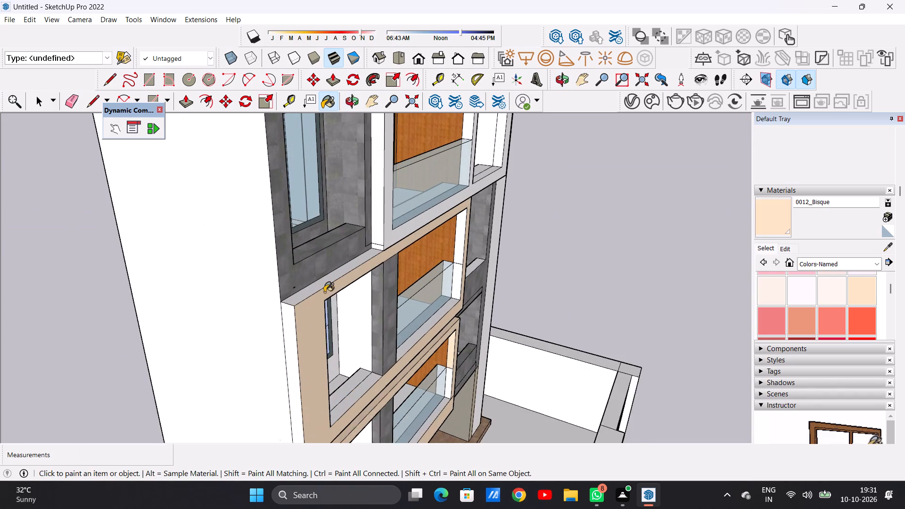
click(300, 292)
click(285, 332)
scroll(285, 261, down, 9)
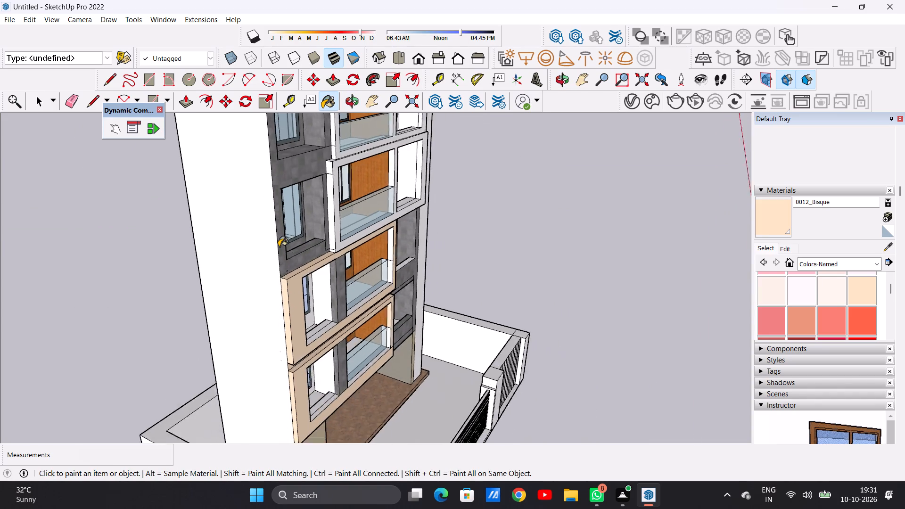
Paint the inner bottom ledge of the second-floor frame below the blue window with 0012_Bisque.
scroll(279, 246, down, 7)
middle_drag(360, 297, 169, 304)
scroll(418, 283, up, 11)
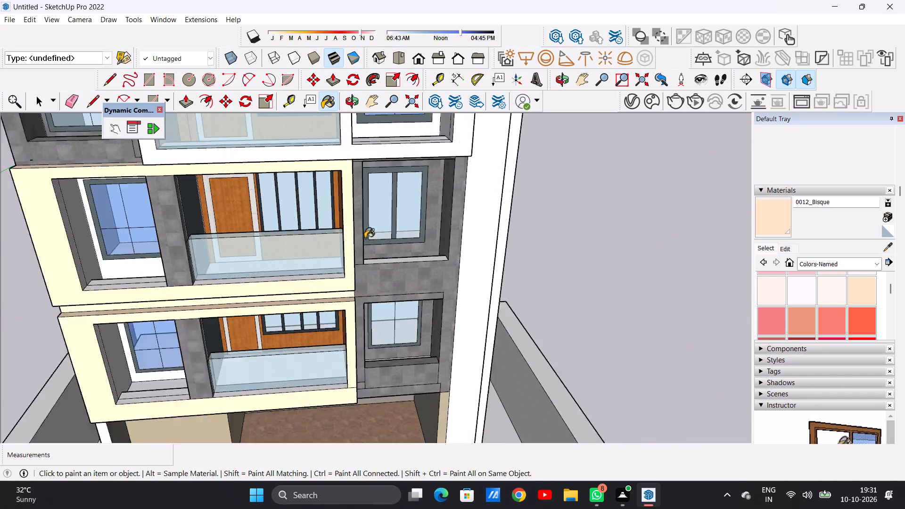
scroll(365, 238, up, 2)
middle_drag(313, 264, 334, 327)
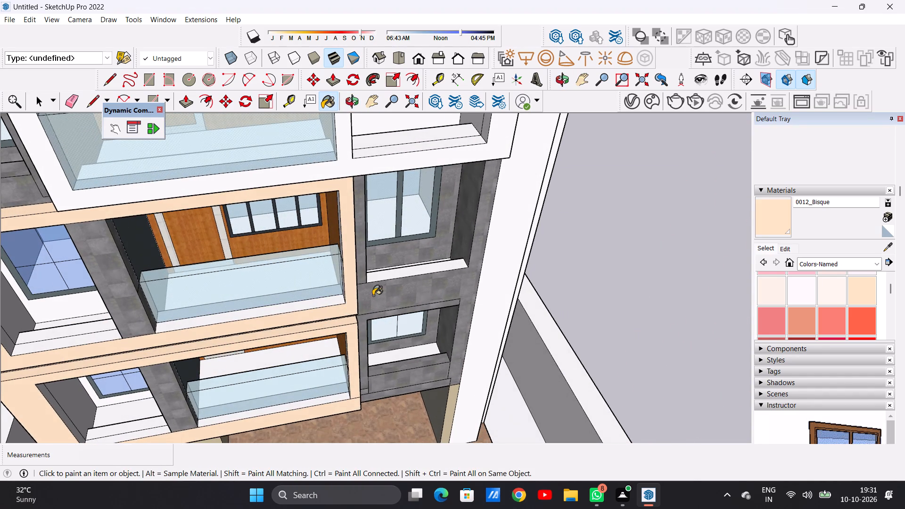
scroll(373, 296, down, 6)
scroll(216, 305, up, 10)
scroll(214, 319, down, 1)
scroll(214, 319, up, 4)
click(221, 340)
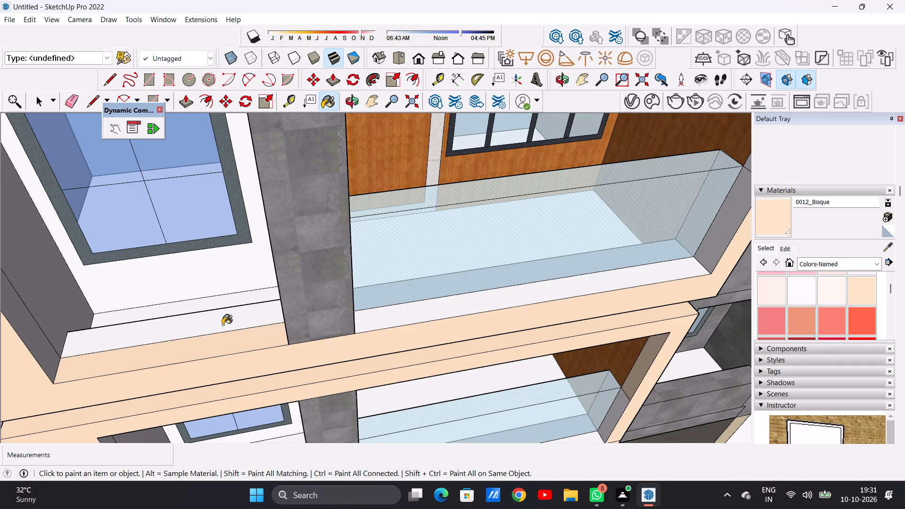
Paint the third-floor frame's front face with 0012_Bisque.
scroll(237, 335, down, 16)
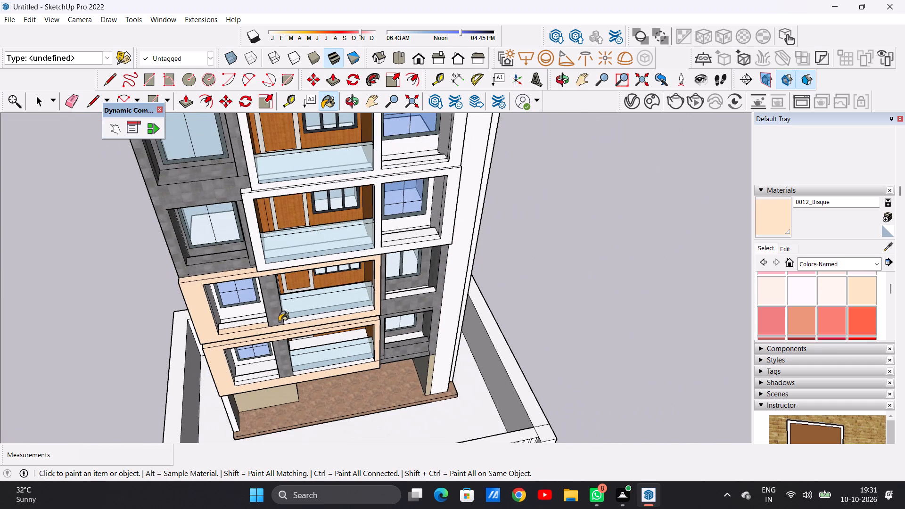
scroll(392, 322, up, 4)
middle_drag(384, 316, 262, 340)
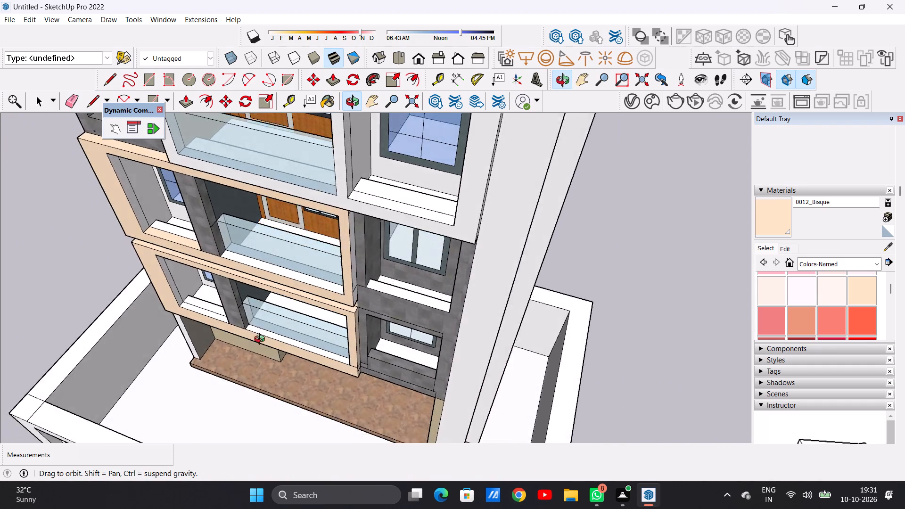
middle_drag(262, 340, 348, 243)
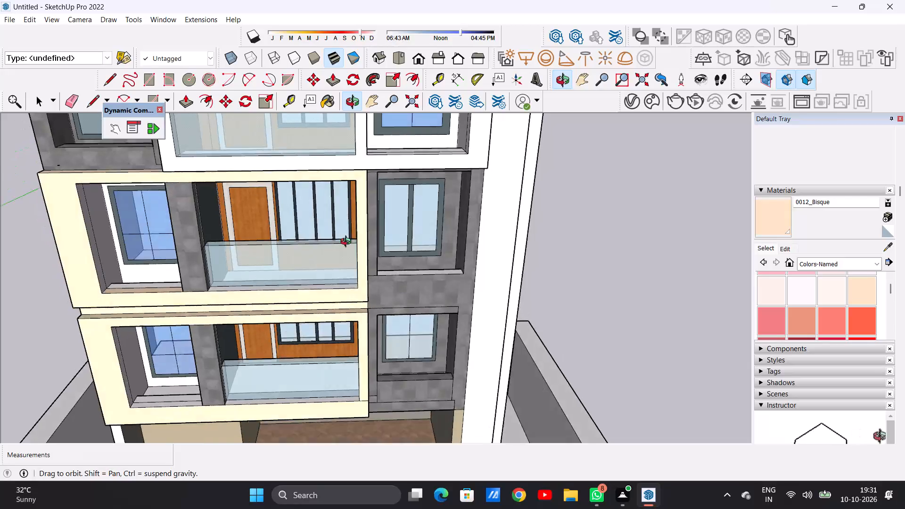
middle_drag(348, 243, 336, 382)
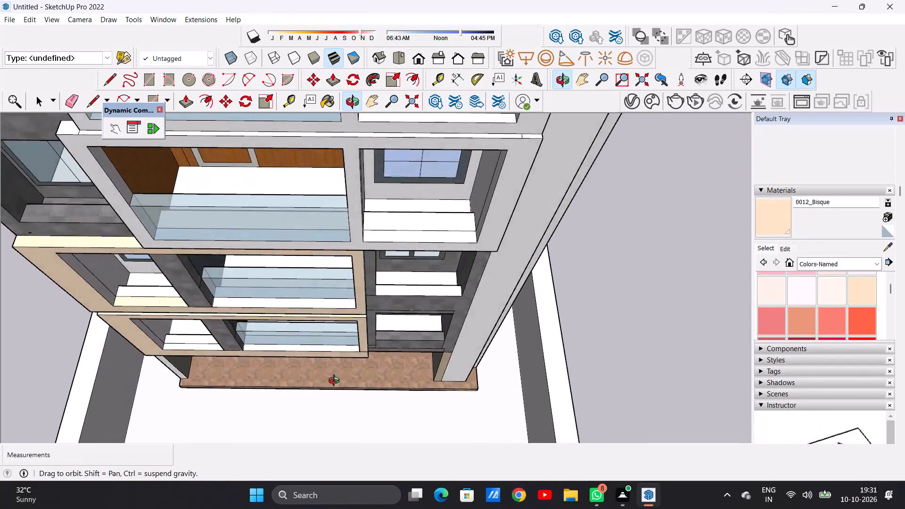
middle_drag(336, 382, 348, 278)
scroll(348, 278, up, 1)
scroll(328, 282, down, 12)
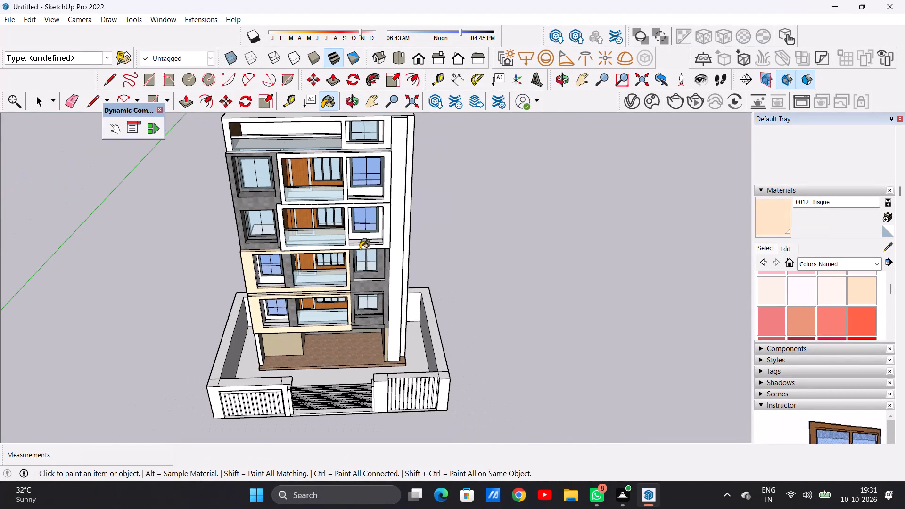
middle_drag(354, 270, 358, 222)
scroll(394, 223, up, 2)
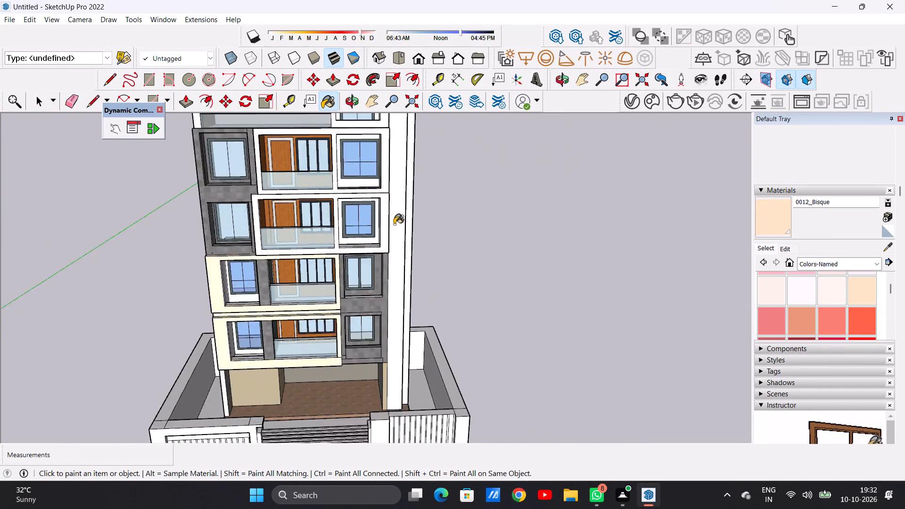
scroll(394, 224, up, 10)
click(382, 229)
Paint the third-floor frame's inner side at the balcony's far end and the divider's side facing the blue window with 0012_Bisque.
scroll(378, 259, down, 9)
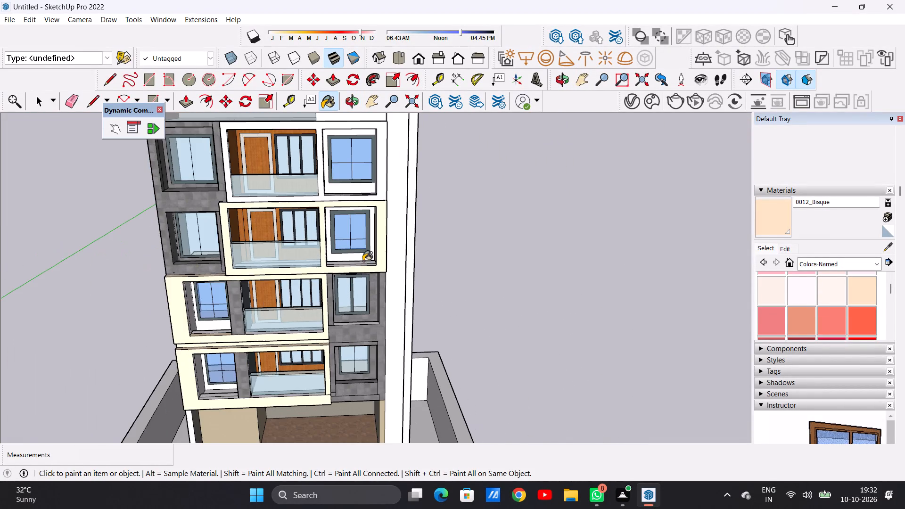
middle_drag(330, 261, 228, 247)
scroll(225, 250, up, 1)
scroll(257, 203, up, 7)
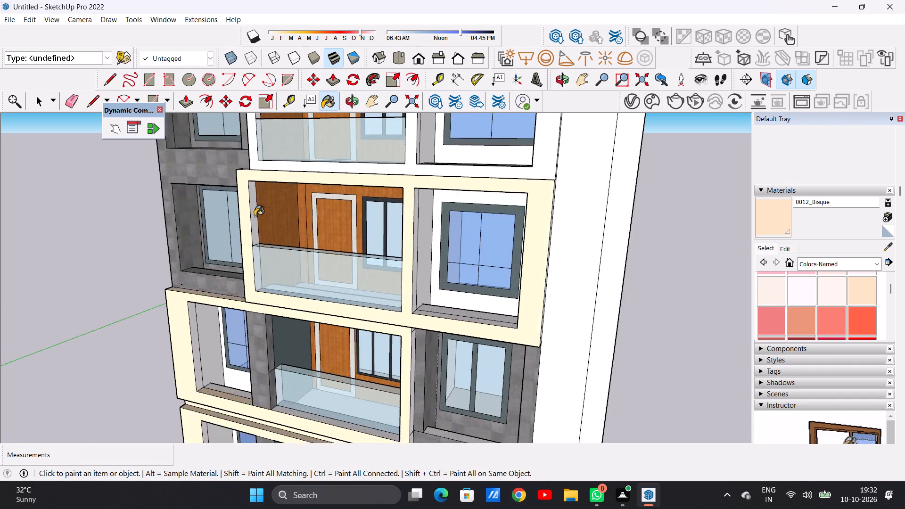
scroll(255, 216, up, 4)
click(255, 216)
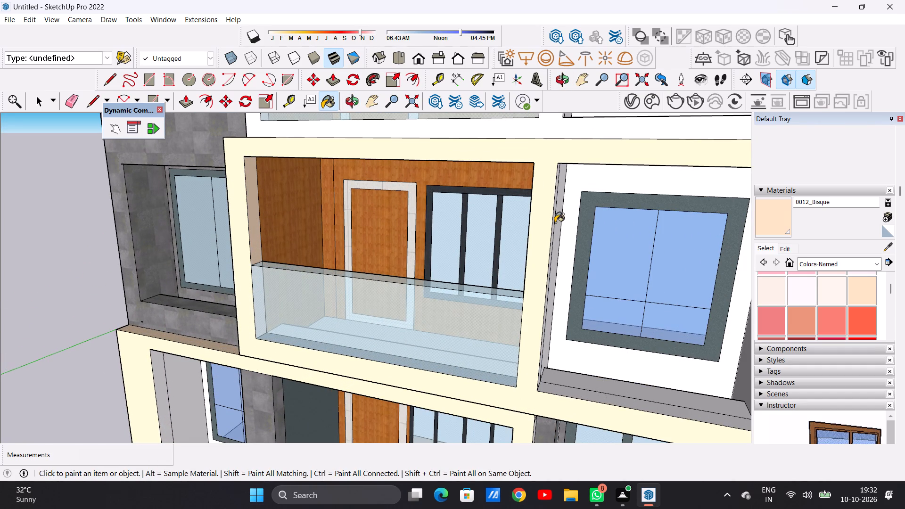
click(555, 222)
click(550, 227)
scroll(560, 242, up, 4)
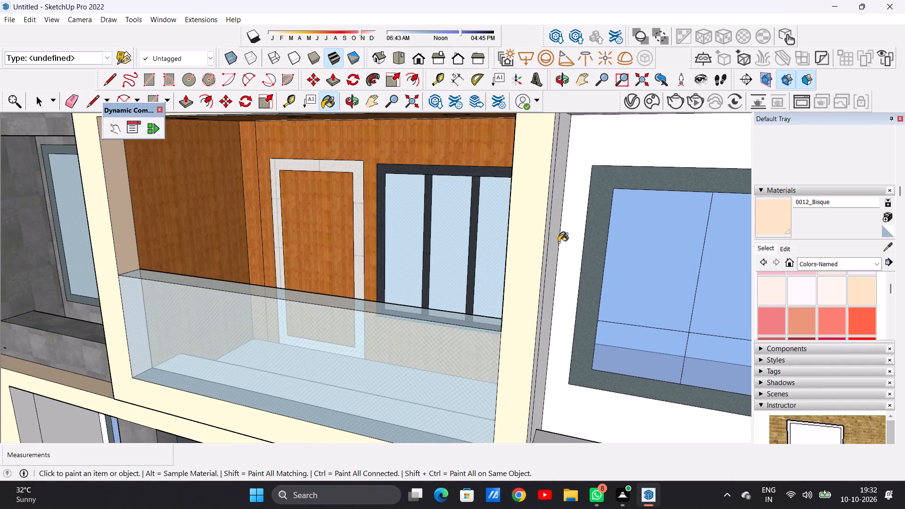
middle_drag(538, 242, 468, 248)
click(450, 258)
scroll(454, 278, down, 2)
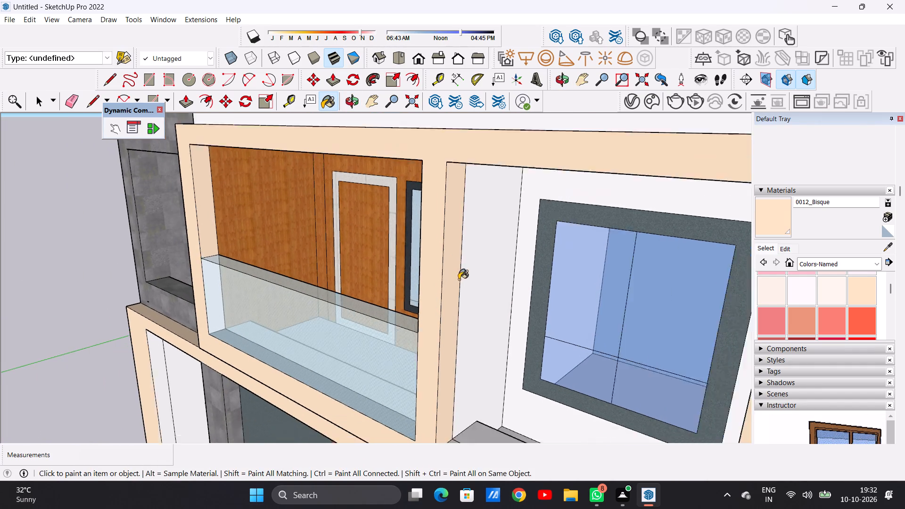
Paint the bottom ledge and the outer post's inner side in the third-floor frame's blue-window opening with 0012_Bisque.
scroll(459, 279, down, 12)
middle_drag(476, 312, 558, 358)
scroll(559, 358, up, 11)
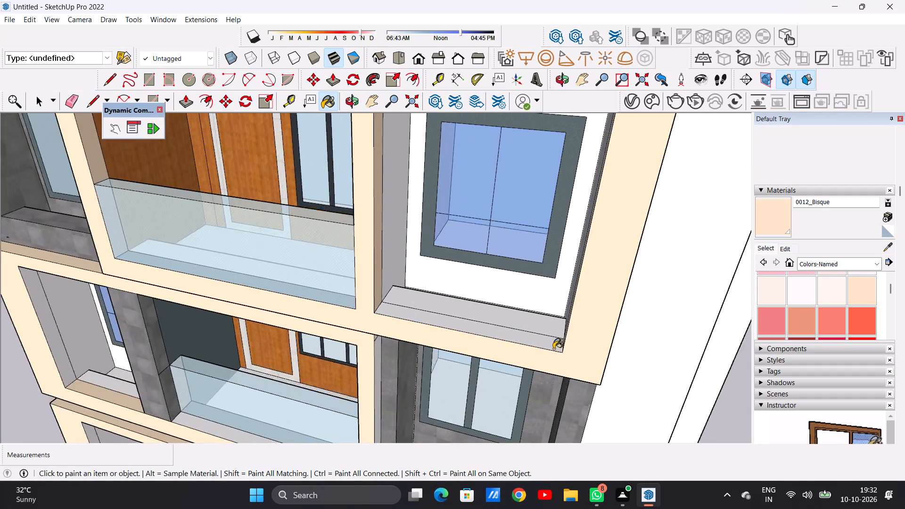
scroll(553, 349, up, 3)
click(547, 346)
scroll(532, 341, down, 15)
middle_drag(445, 331, 536, 306)
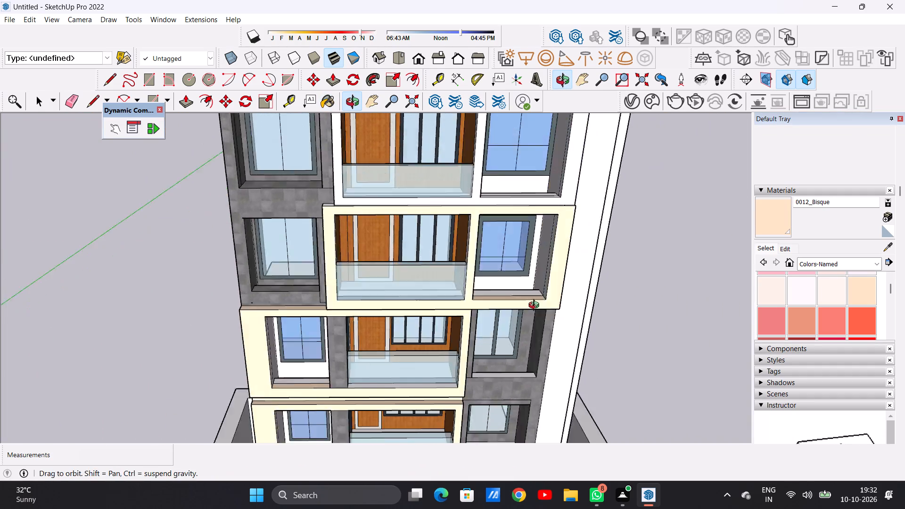
middle_drag(536, 306, 600, 279)
scroll(600, 279, up, 1)
scroll(545, 260, up, 4)
scroll(538, 256, down, 1)
scroll(538, 256, up, 6)
click(528, 230)
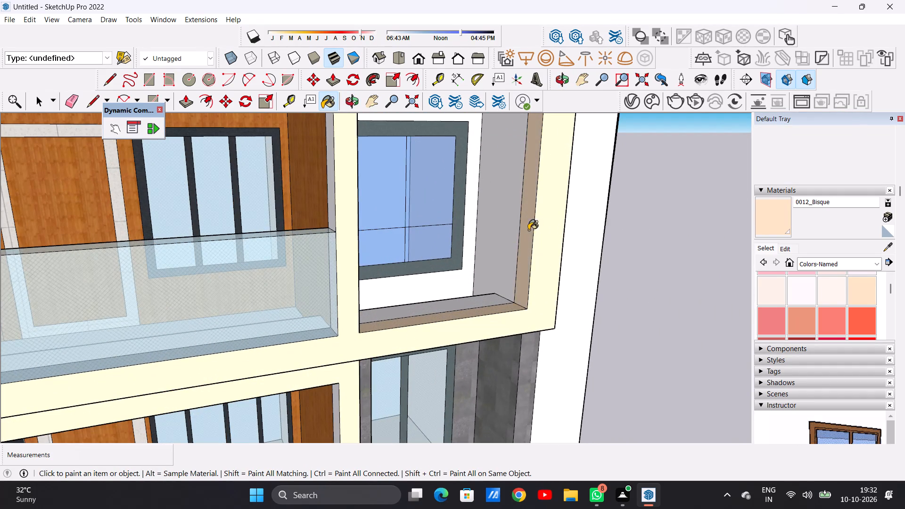
Paint the third-floor frame's top edge and the upper and lower pieces of its end face beside the grey tiled wall with 0012_Bisque.
scroll(506, 278, down, 13)
middle_drag(344, 268, 378, 344)
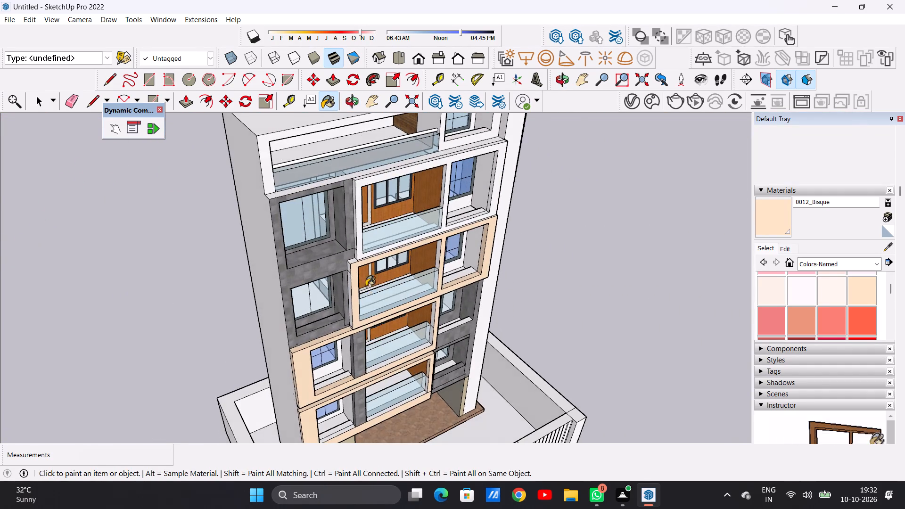
scroll(362, 283, up, 16)
click(339, 234)
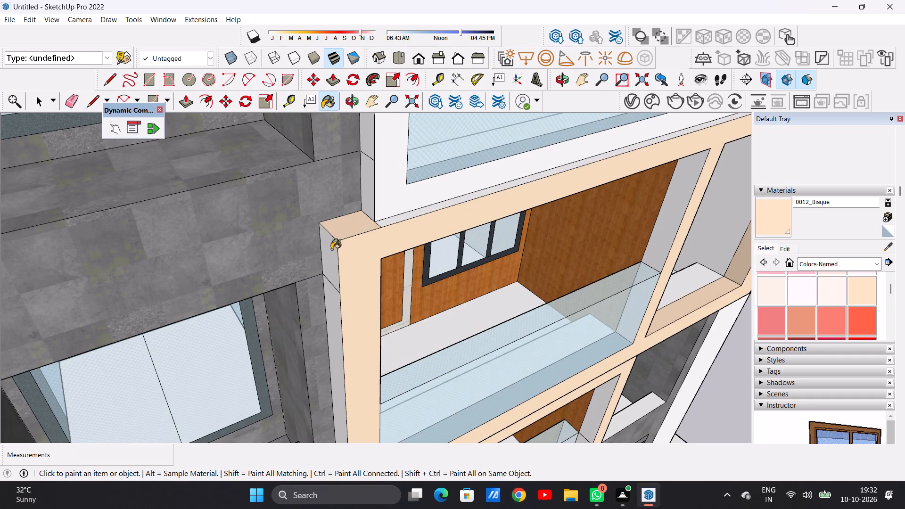
click(329, 254)
scroll(392, 238, up, 8)
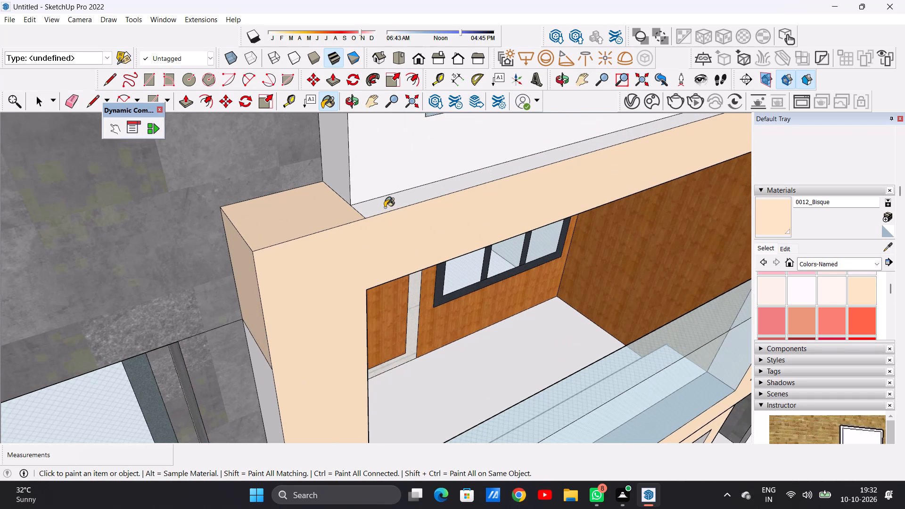
click(385, 207)
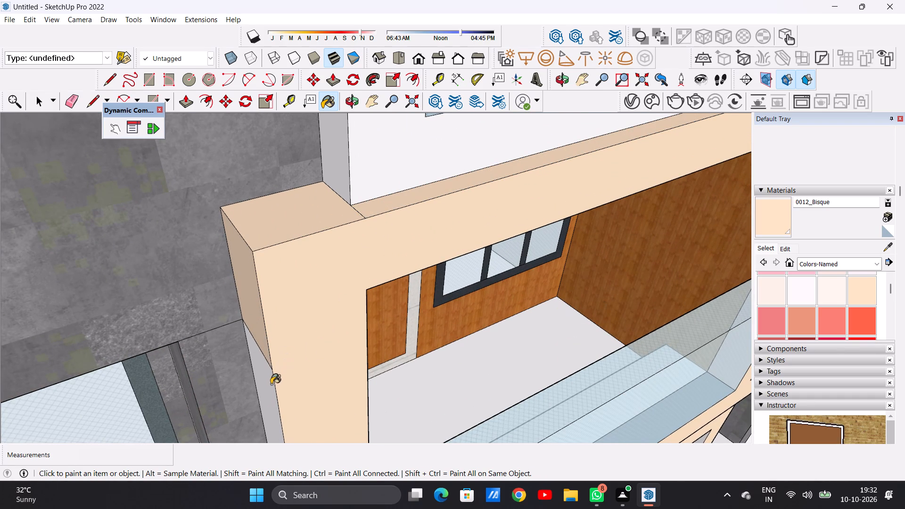
click(268, 390)
scroll(364, 294, down, 20)
scroll(364, 294, down, 4)
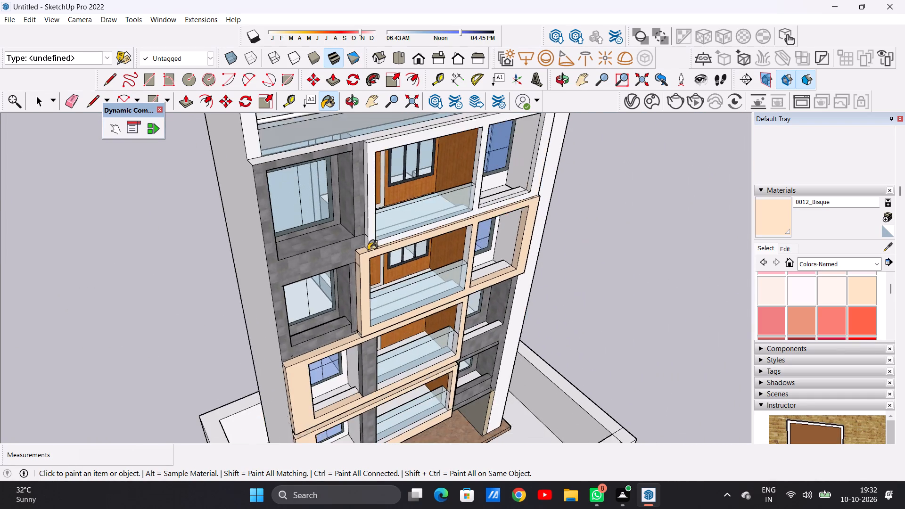
Paint the third-floor frame's outer side face on the blue-window end and the remaining top corner piece with 0012_Bisque.
scroll(368, 250, down, 3)
scroll(556, 270, up, 3)
middle_drag(552, 264, 307, 250)
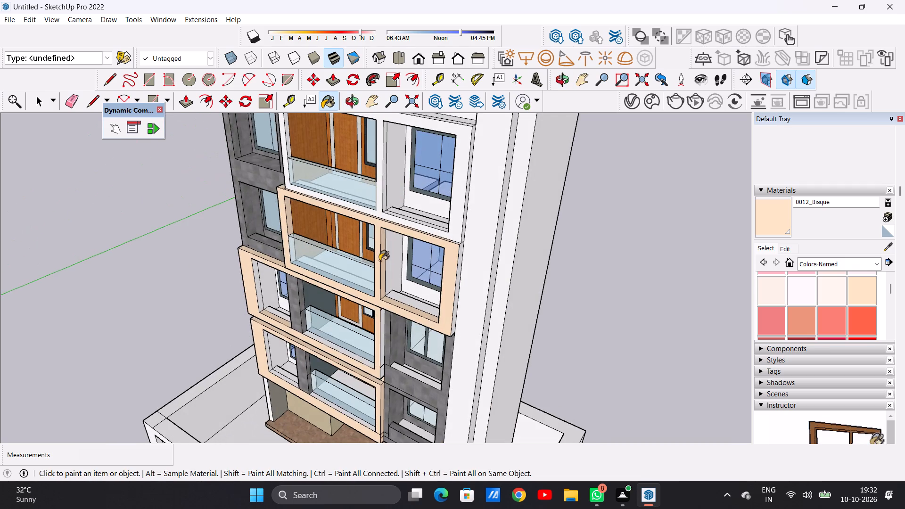
scroll(444, 267, up, 6)
middle_drag(480, 301, 410, 295)
scroll(373, 296, up, 4)
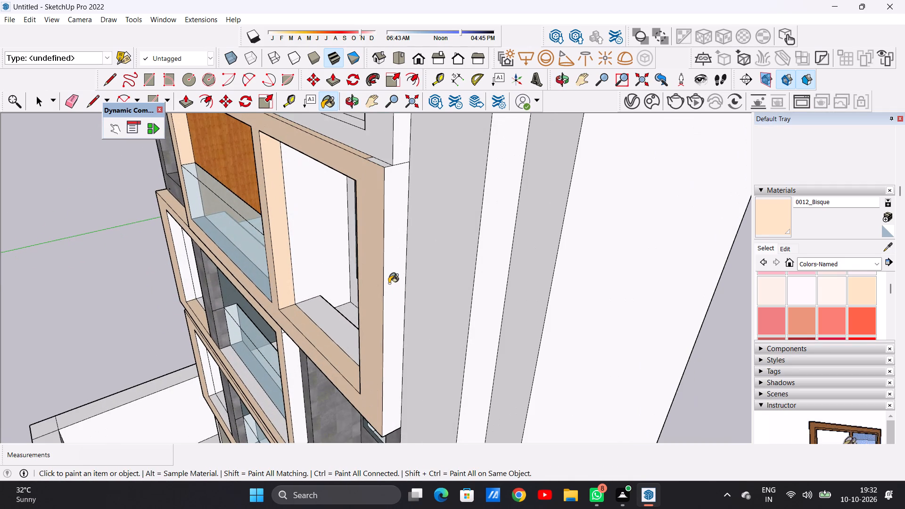
click(389, 283)
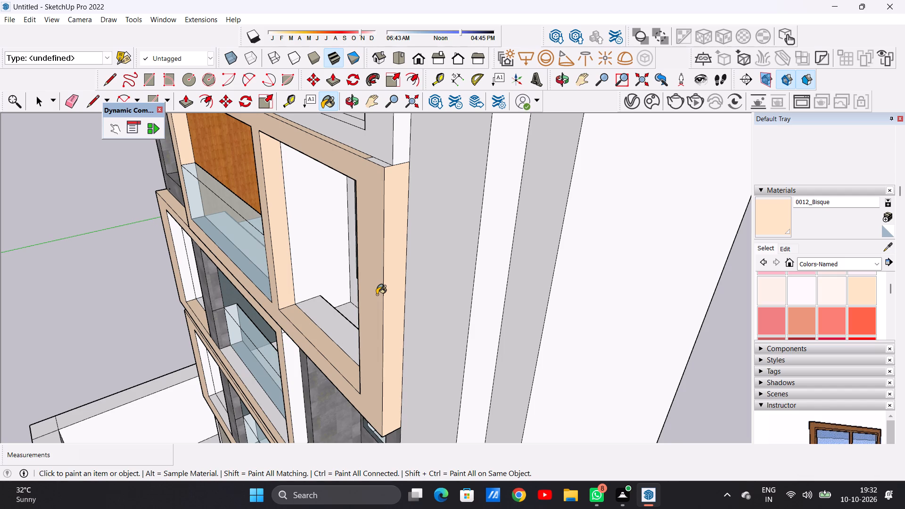
scroll(416, 242, down, 2)
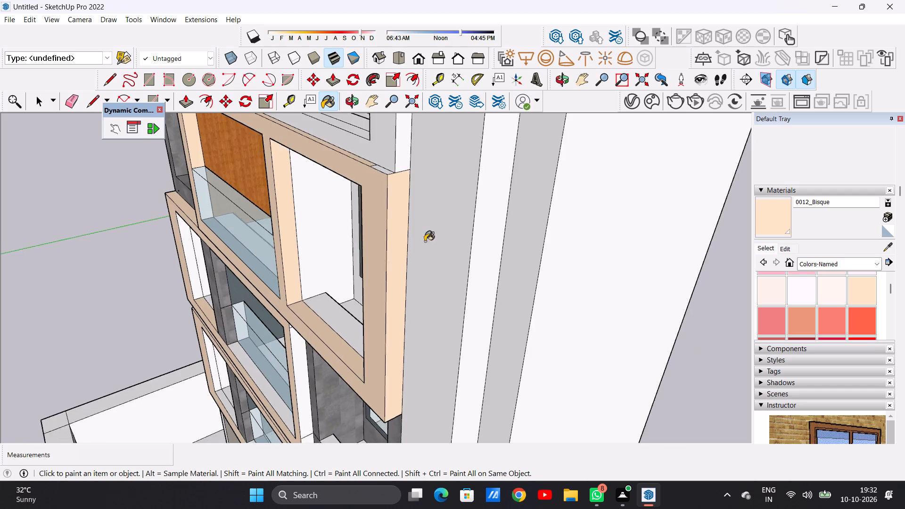
scroll(425, 241, down, 4)
scroll(409, 200, up, 14)
scroll(403, 197, down, 1)
scroll(401, 196, up, 7)
click(385, 186)
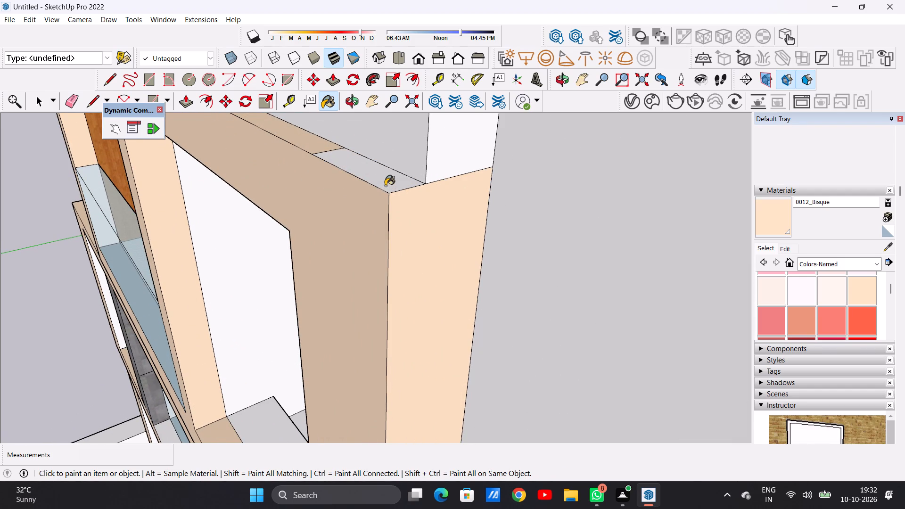
Paint the fourth-floor frame's front face with 0012_Bisque.
scroll(390, 261, down, 20)
scroll(390, 261, down, 5)
middle_drag(364, 279, 410, 273)
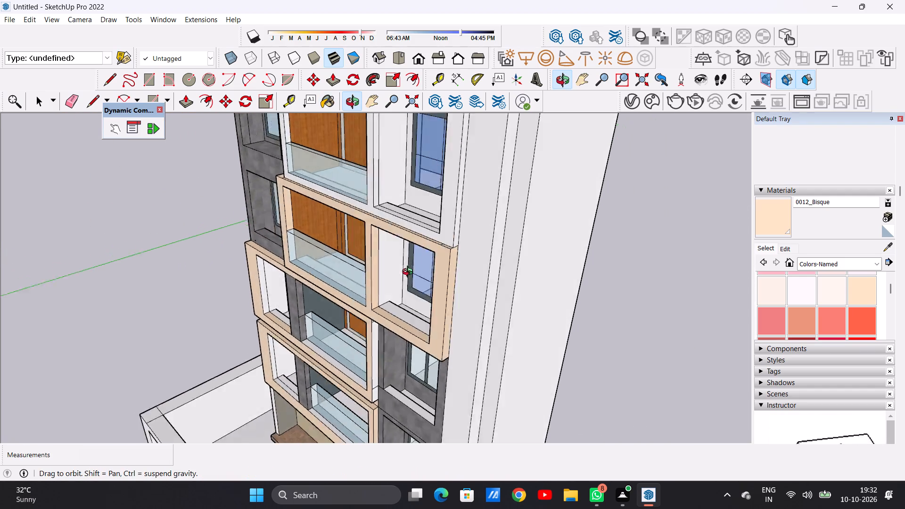
middle_drag(410, 273, 570, 218)
scroll(388, 301, down, 10)
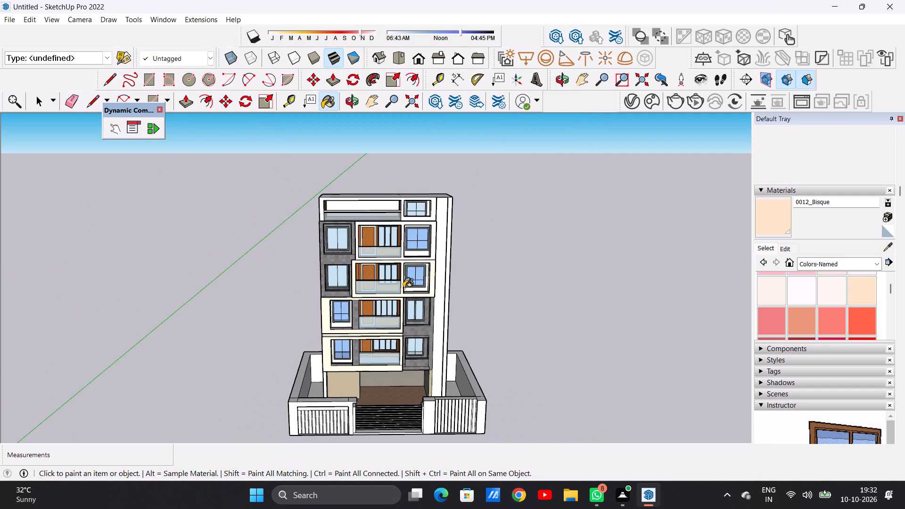
scroll(423, 261, up, 19)
click(450, 235)
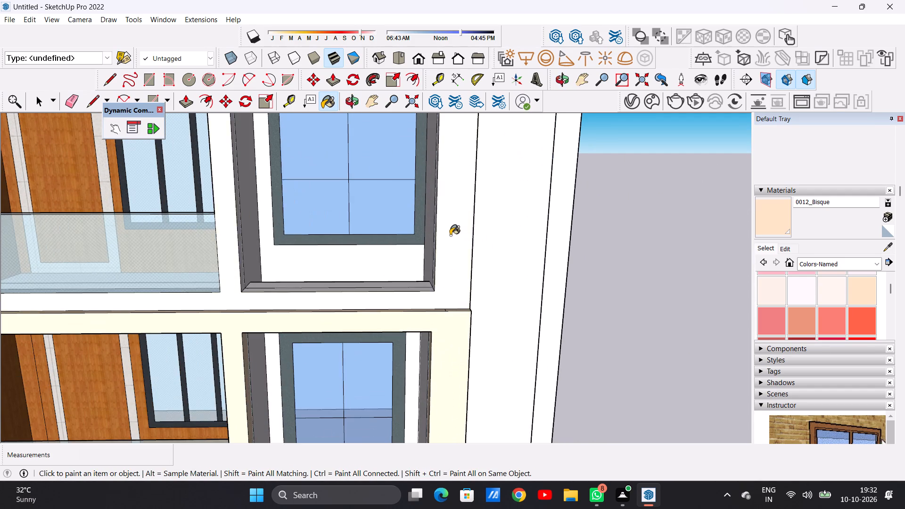
Paint the fourth-floor frame's middle post on its balcony side and the outer post's inner side in the blue-window opening with 0012_Bisque.
scroll(431, 267, down, 10)
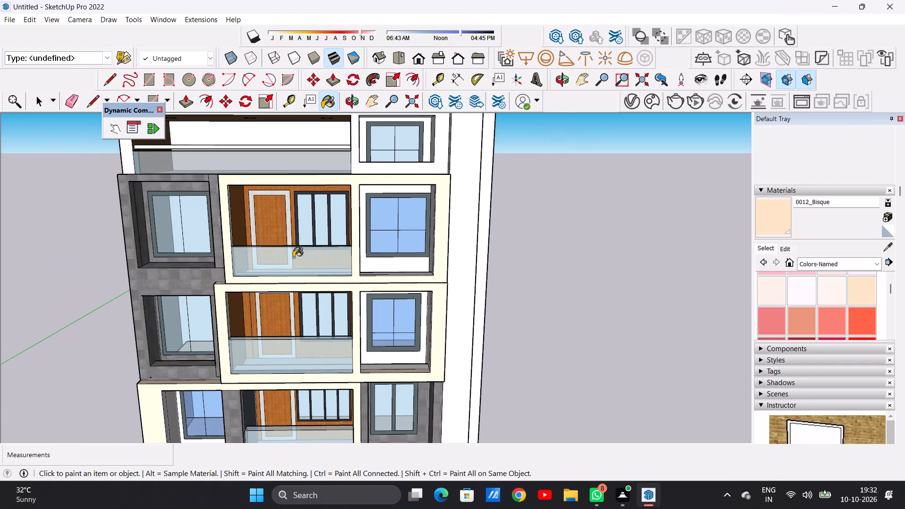
middle_drag(343, 253, 521, 259)
scroll(380, 234, up, 11)
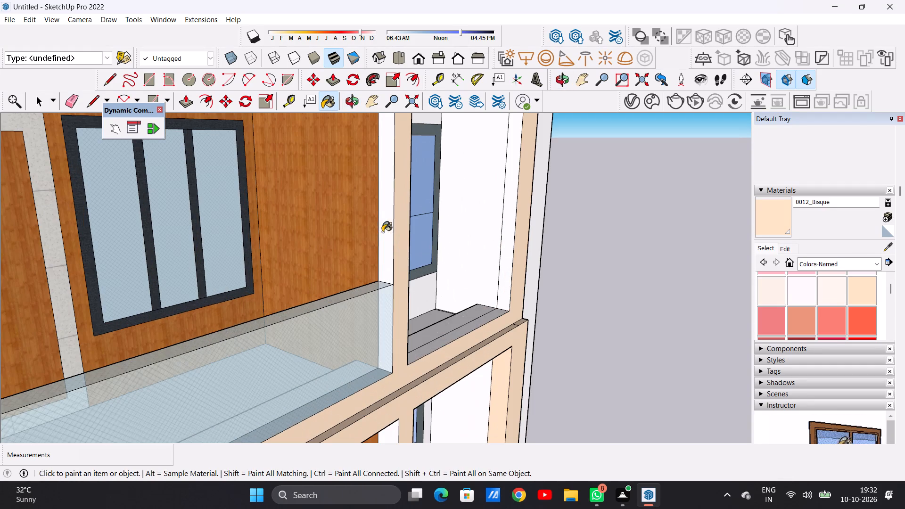
click(389, 226)
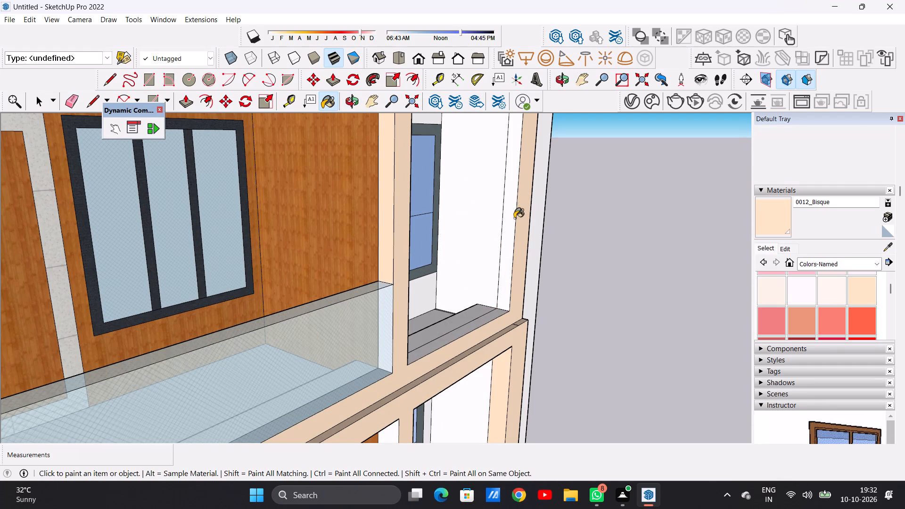
click(509, 218)
Paint the inner side of the fourth-floor frame's balcony end post and the window side of its middle post with 0012_Bisque.
scroll(517, 247, down, 10)
middle_drag(527, 253, 308, 273)
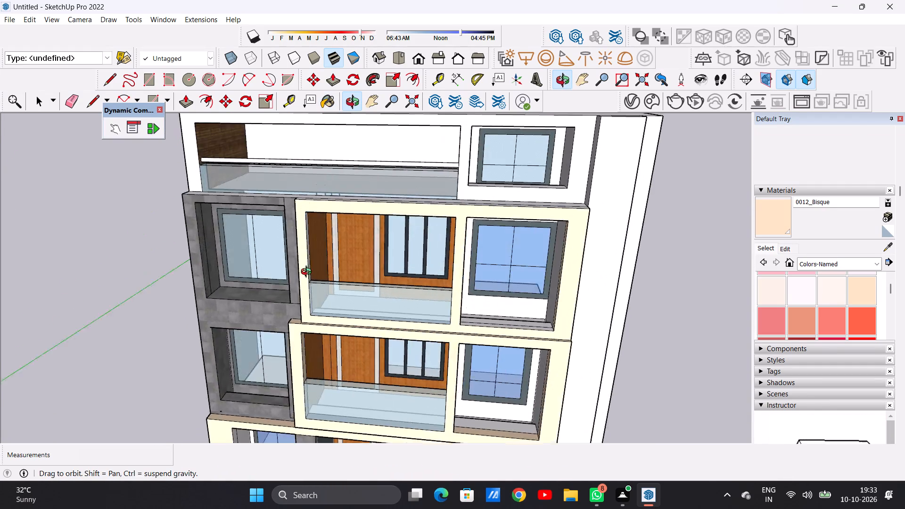
middle_drag(308, 273, 232, 273)
scroll(296, 251, up, 6)
click(291, 246)
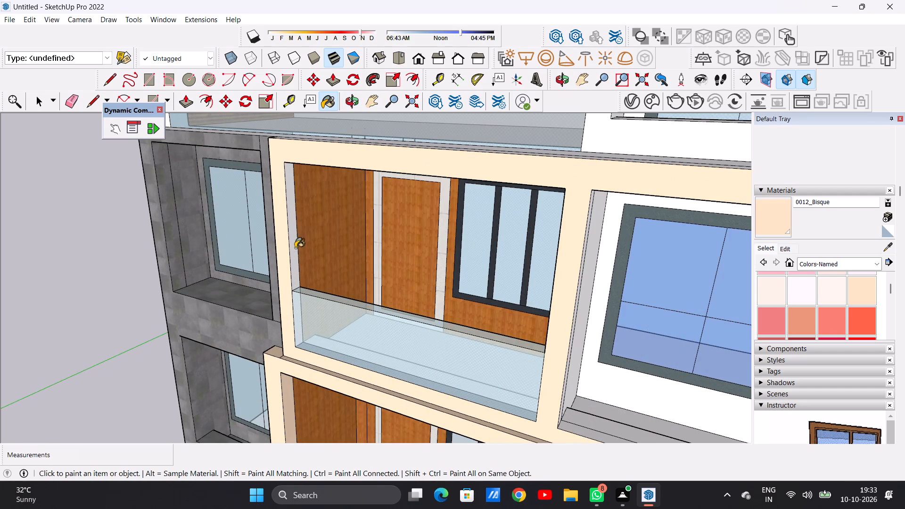
scroll(300, 259, down, 4)
middle_drag(319, 287, 204, 270)
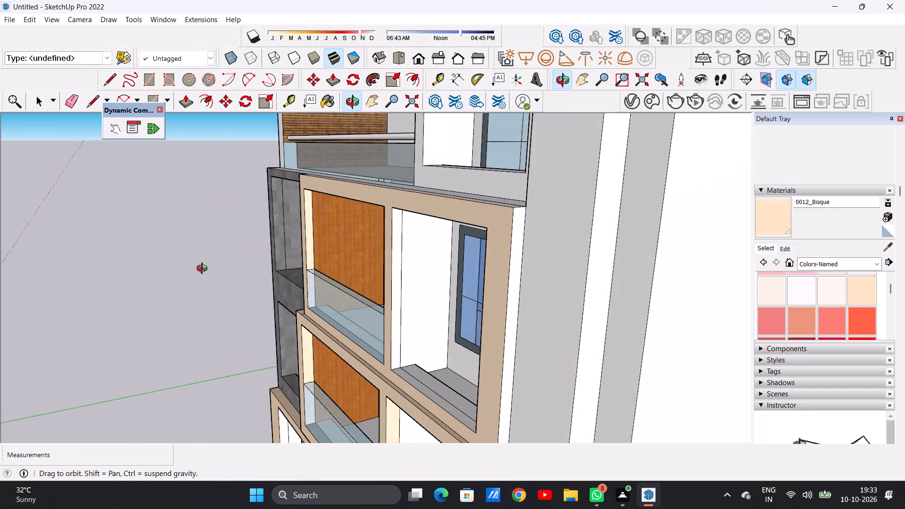
middle_drag(204, 270, 202, 269)
scroll(294, 282, up, 5)
drag(564, 270, 554, 267)
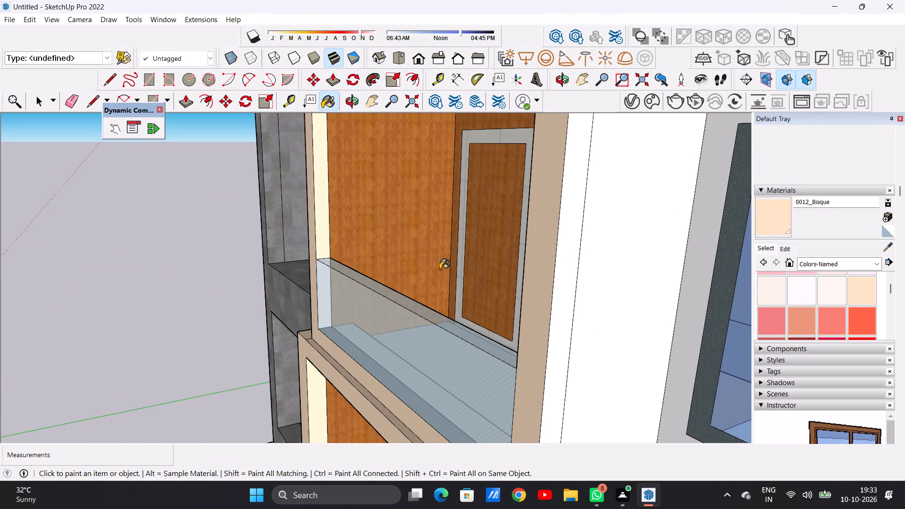
click(564, 279)
Paint the undersides of the fourth-floor frame's top beam in the blue-window and balcony openings with 0012_Bisque.
scroll(477, 281, down, 1)
scroll(477, 281, up, 1)
scroll(477, 281, down, 16)
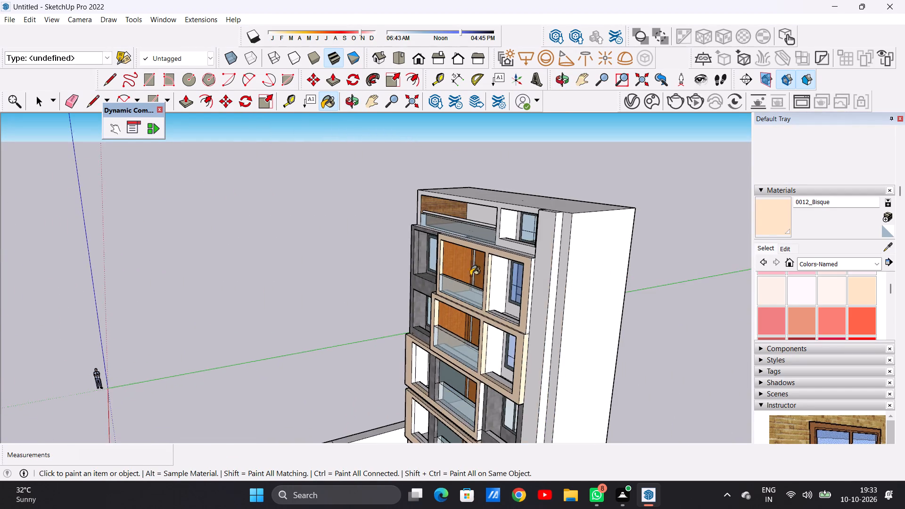
middle_drag(461, 279, 537, 159)
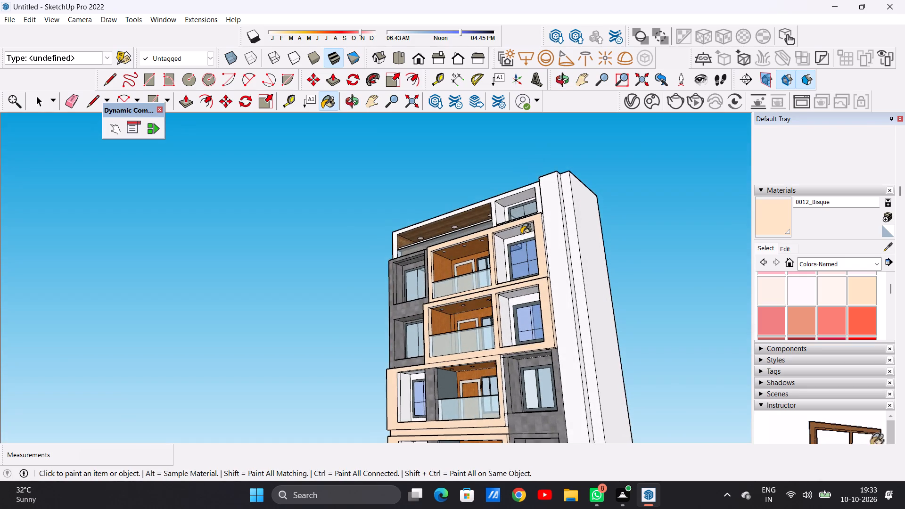
scroll(515, 242, up, 20)
click(467, 205)
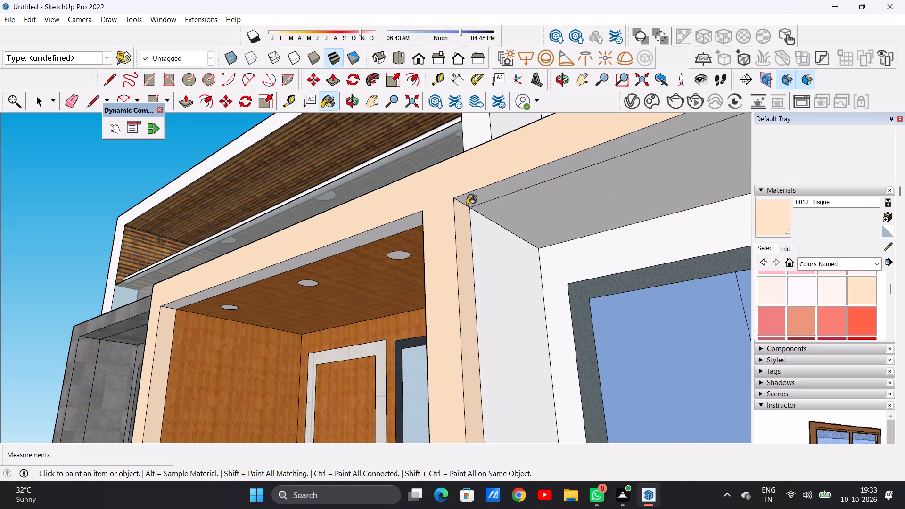
click(416, 223)
Paint the front bottom ledge in the fourth-floor frame's blue-window opening with 0012_Bisque.
scroll(486, 257, down, 13)
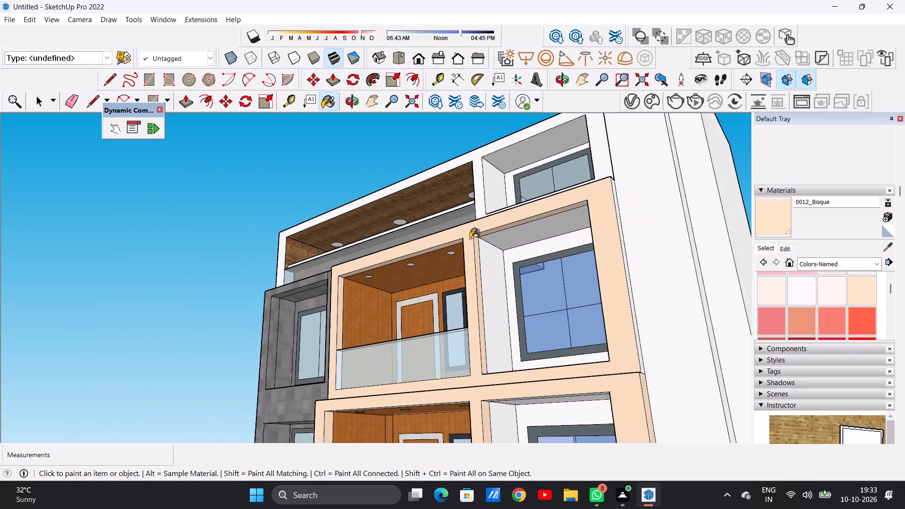
scroll(470, 238, down, 1)
middle_drag(459, 259, 495, 435)
scroll(529, 396, up, 7)
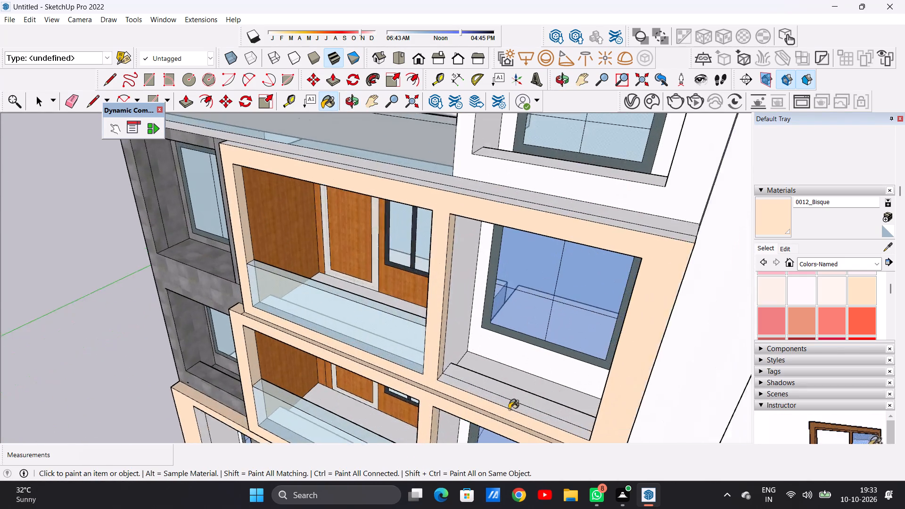
scroll(509, 410, up, 6)
scroll(498, 405, down, 1)
click(494, 394)
Paint the upper and lower pieces of the fourth-floor frame's end face beside the grey tiled wall with 0012_Bisque.
scroll(485, 387, down, 10)
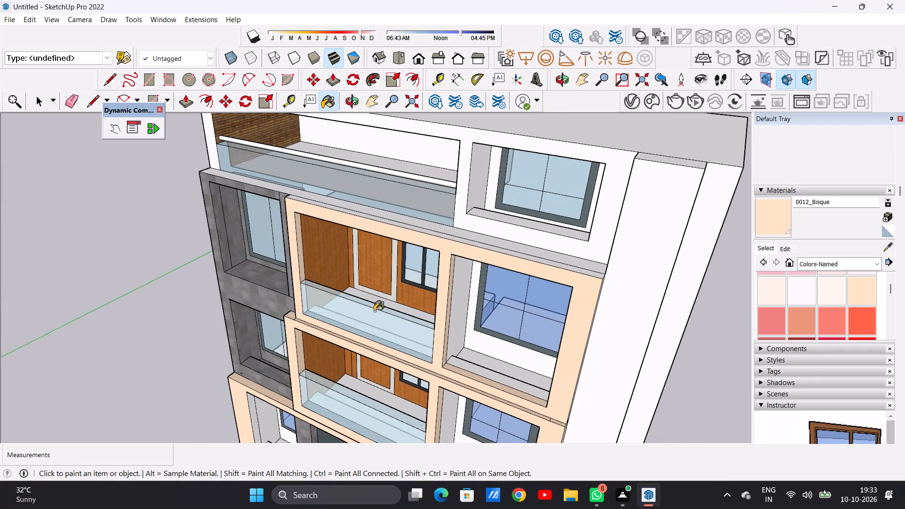
middle_drag(306, 293, 609, 232)
scroll(395, 274, up, 6)
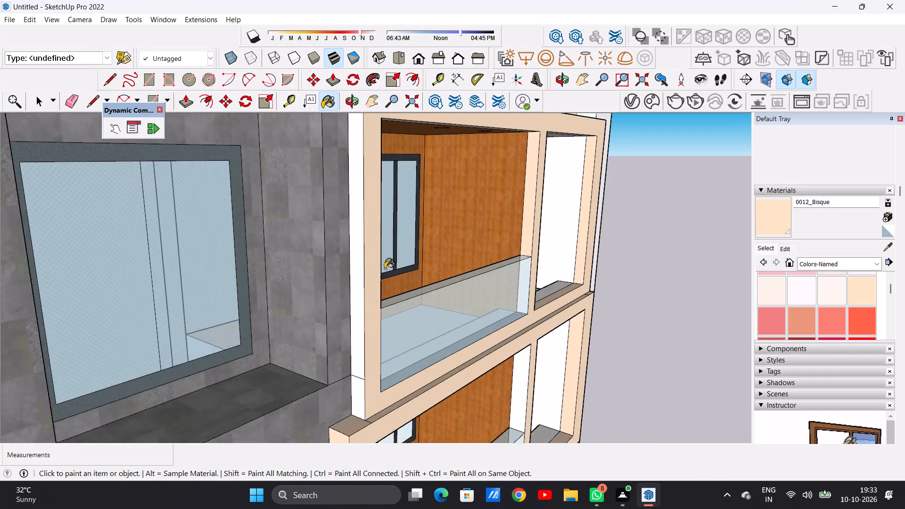
click(353, 259)
scroll(354, 314, down, 5)
scroll(337, 371, up, 7)
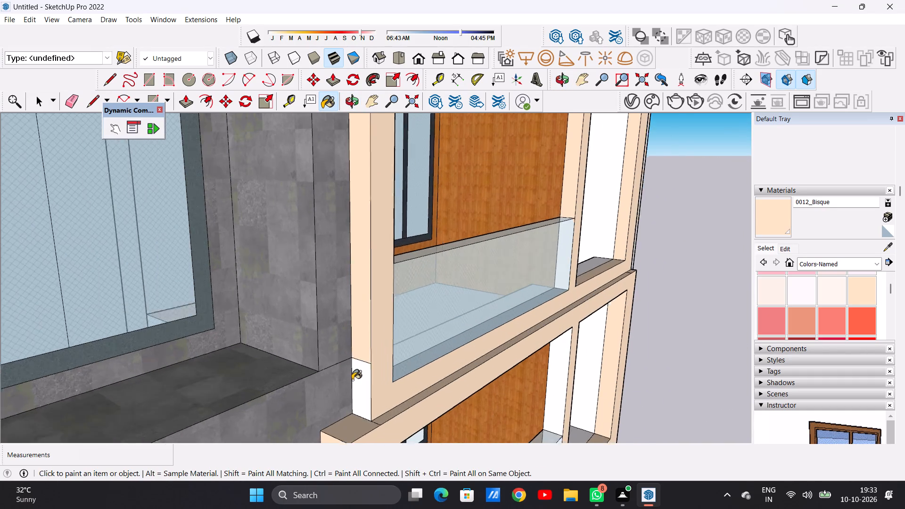
scroll(352, 380, up, 2)
click(368, 376)
Paint the third-floor frame's middle post on its balcony side and the undersides of its balcony and blue-window openings with 0012_Bisque.
scroll(267, 309, down, 17)
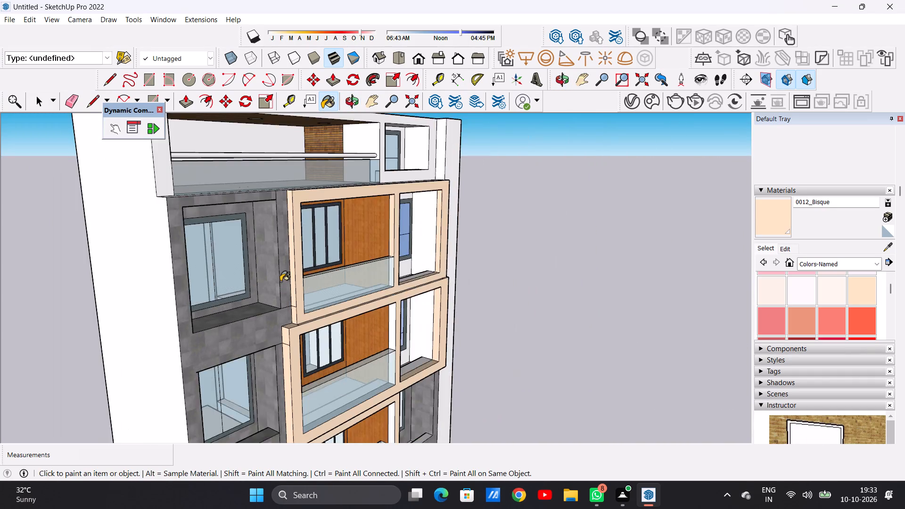
scroll(280, 281, down, 4)
scroll(398, 299, up, 5)
middle_drag(452, 289, 461, 290)
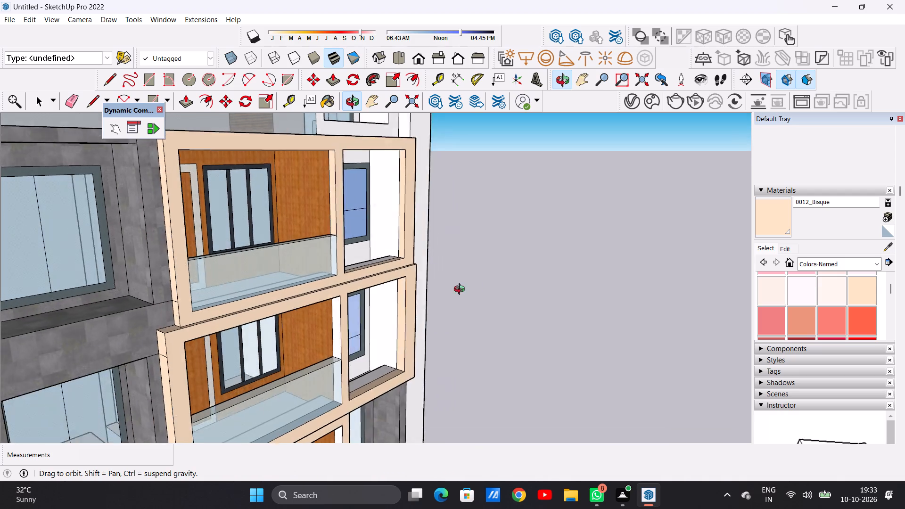
middle_drag(461, 290, 472, 289)
scroll(356, 384, up, 5)
click(323, 319)
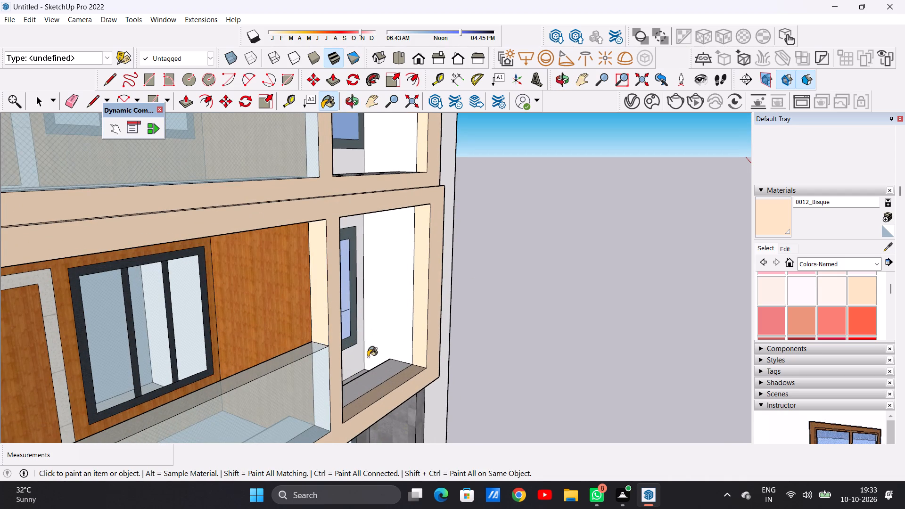
middle_drag(367, 356, 315, 261)
scroll(303, 212, up, 4)
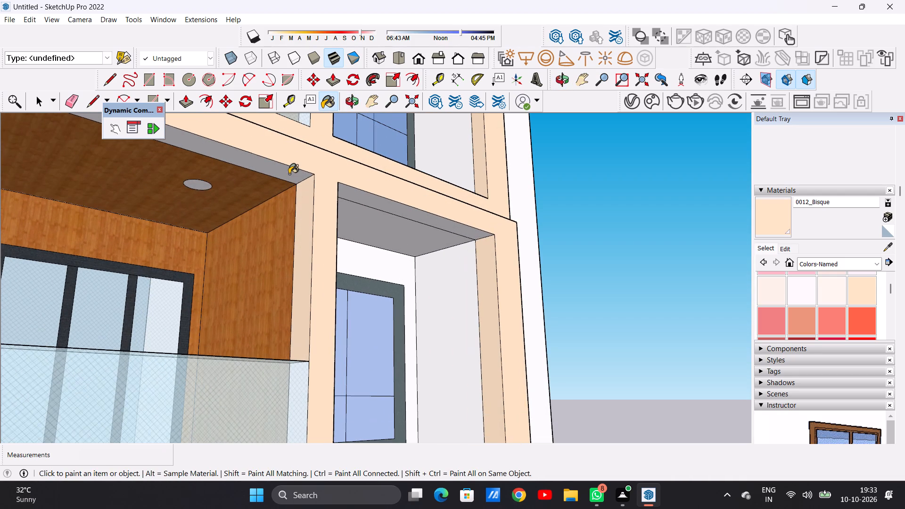
click(289, 174)
click(359, 197)
scroll(254, 296, down, 1)
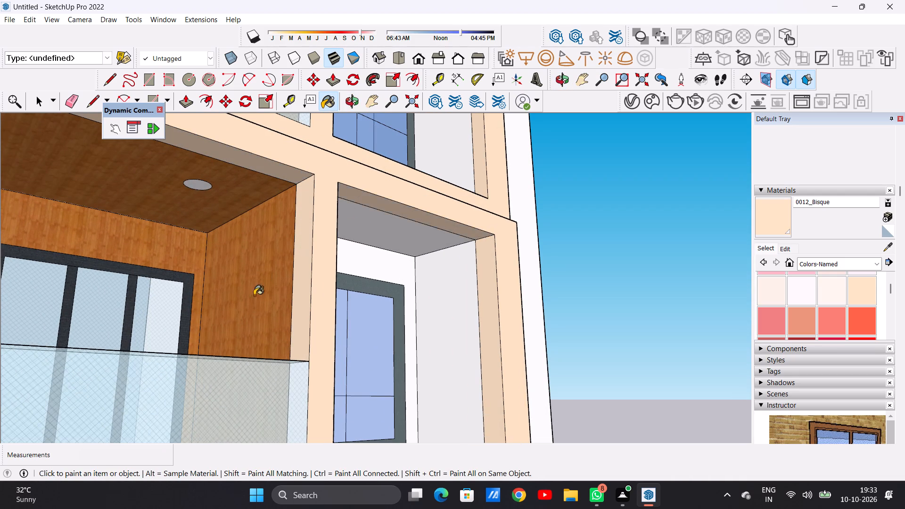
Examine the painted frames across the front facade and close up around the fourth-floor blue window.
scroll(254, 296, down, 10)
middle_drag(263, 337, 121, 266)
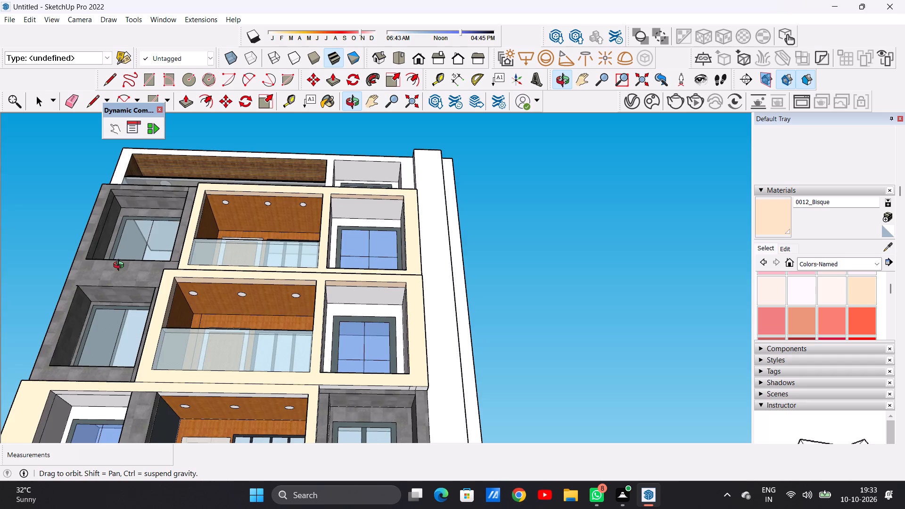
middle_drag(121, 266, 191, 369)
scroll(261, 323, down, 10)
middle_drag(331, 334, 169, 348)
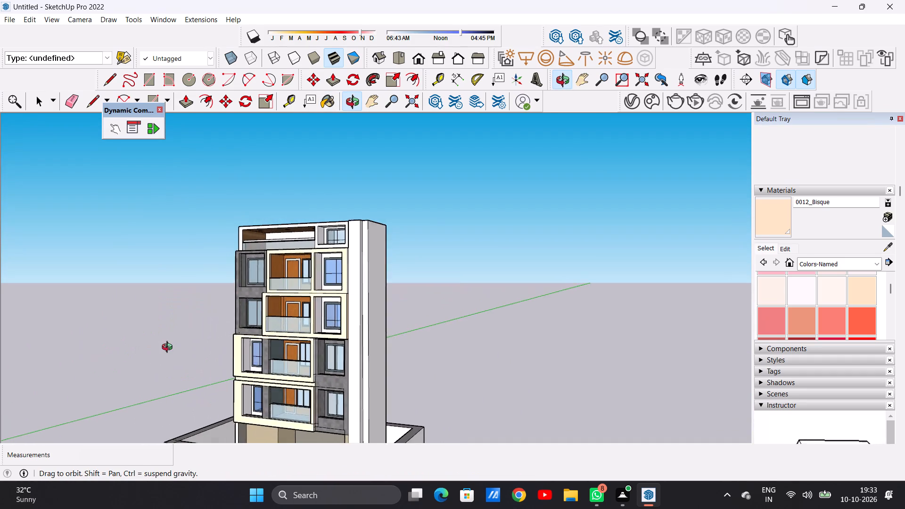
middle_drag(169, 348, 244, 349)
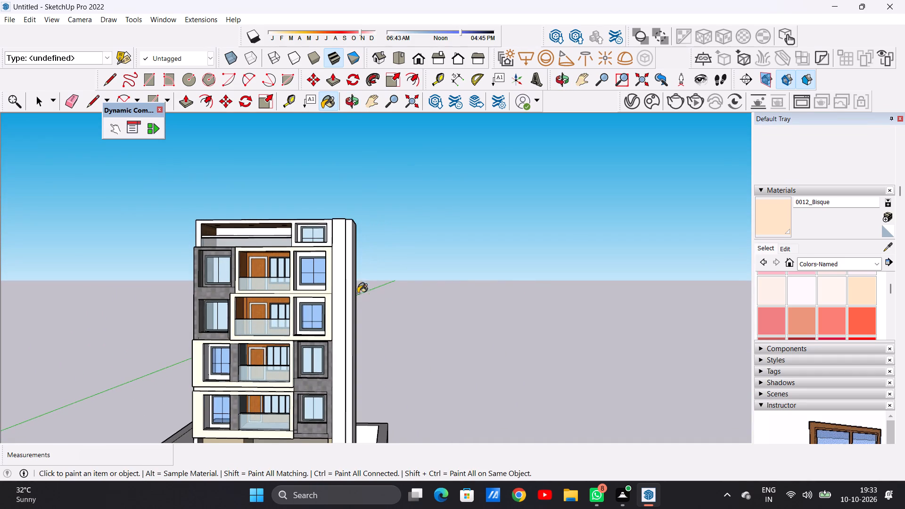
scroll(313, 271, up, 12)
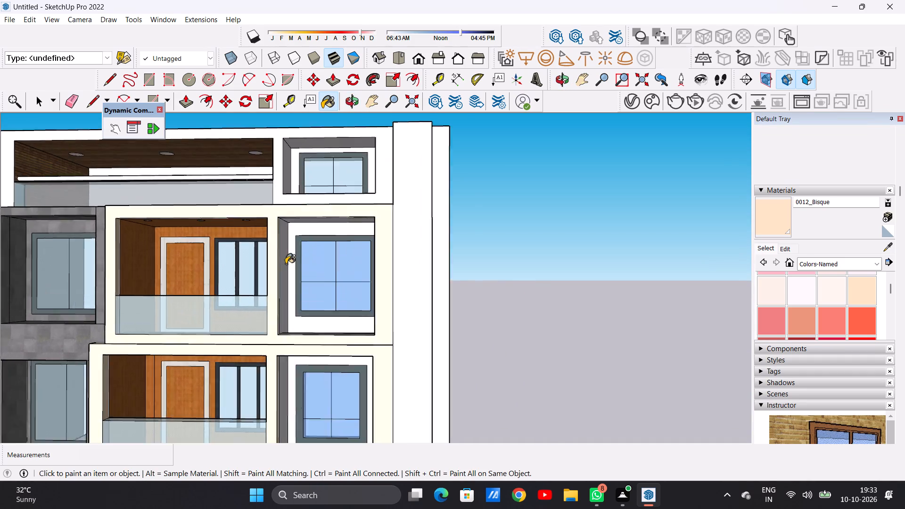
scroll(286, 264, down, 1)
scroll(286, 264, up, 2)
scroll(288, 256, down, 1)
scroll(288, 256, up, 12)
scroll(299, 255, down, 7)
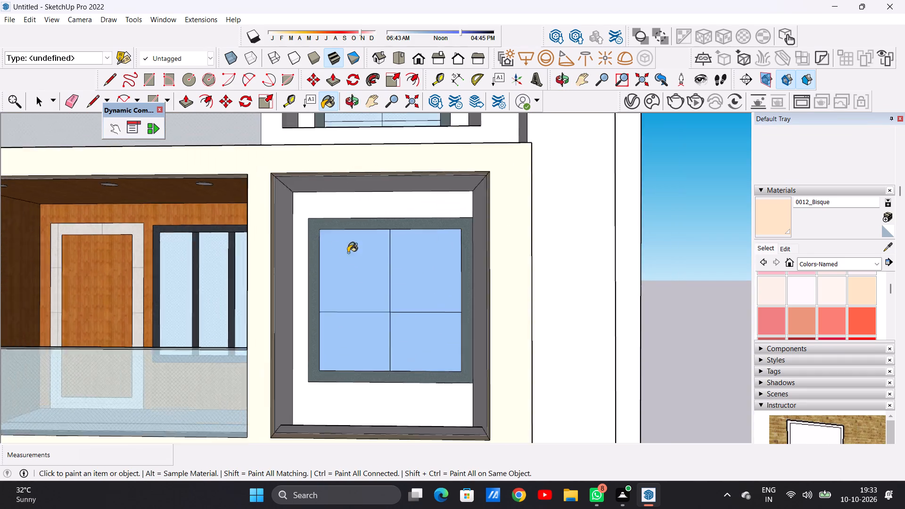
scroll(348, 253, down, 17)
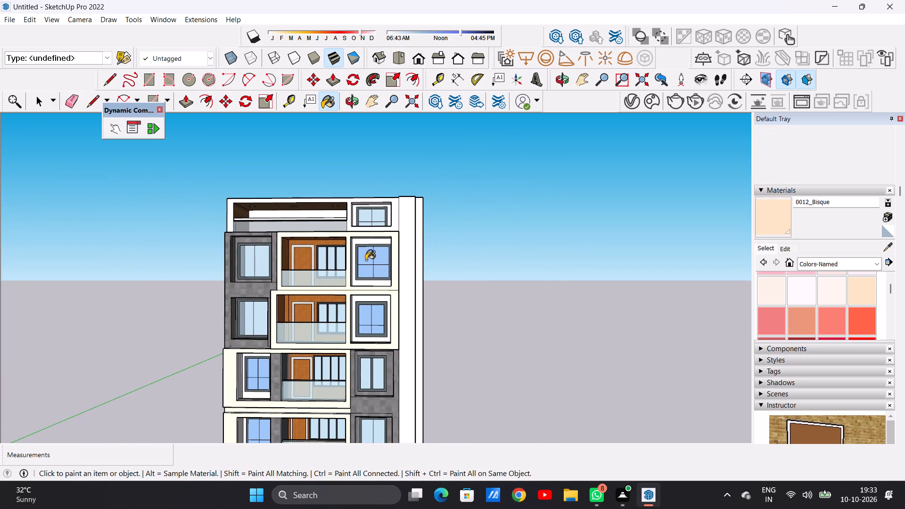
scroll(386, 270, down, 2)
Paint the top floor's front face around the terrace and window openings with 0012_Bisque.
scroll(337, 234, up, 8)
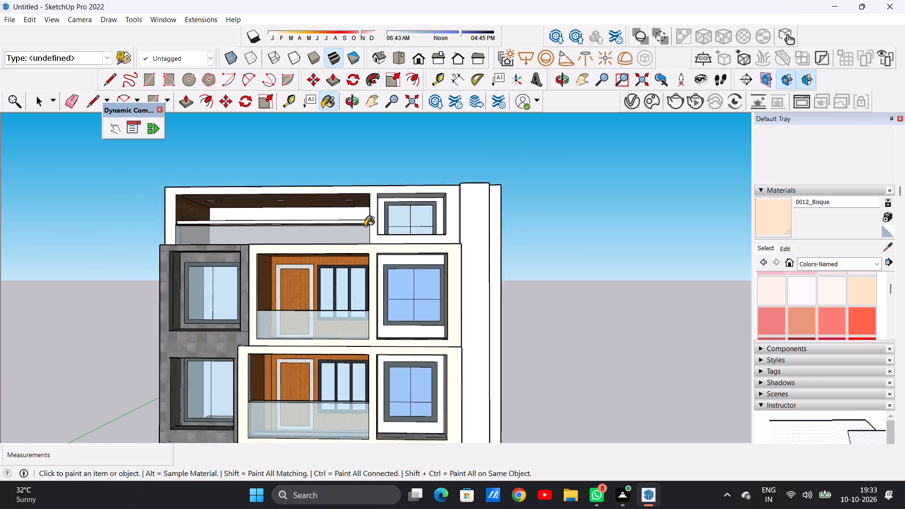
scroll(365, 226, up, 8)
click(379, 224)
scroll(398, 252, down, 4)
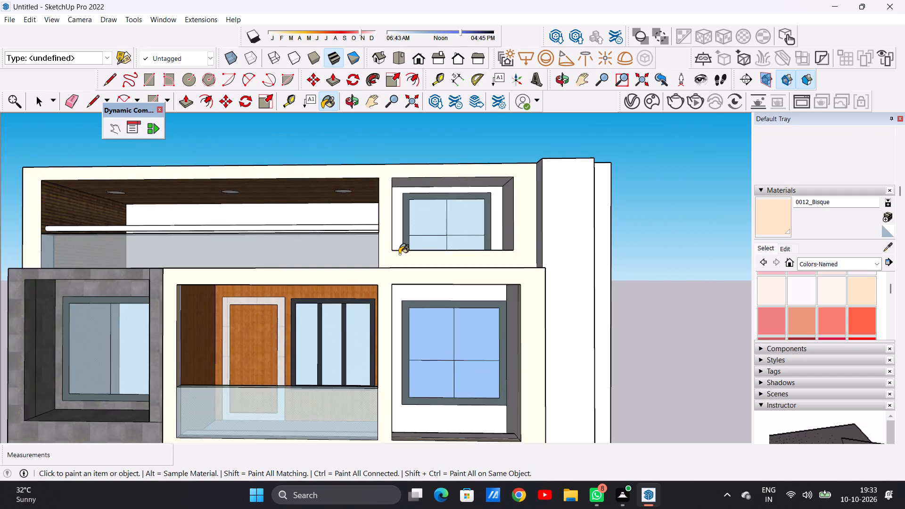
Paint the side wall of the top-floor terrace next to the window bay with 0012_Bisque.
scroll(399, 256, down, 4)
middle_drag(195, 240, 351, 263)
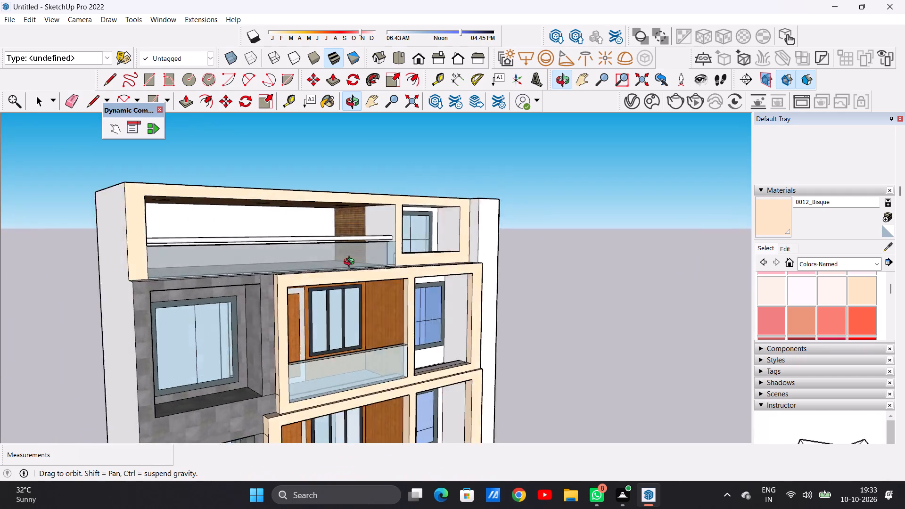
middle_drag(351, 263, 394, 274)
scroll(397, 238, up, 8)
click(377, 220)
scroll(354, 241, down, 8)
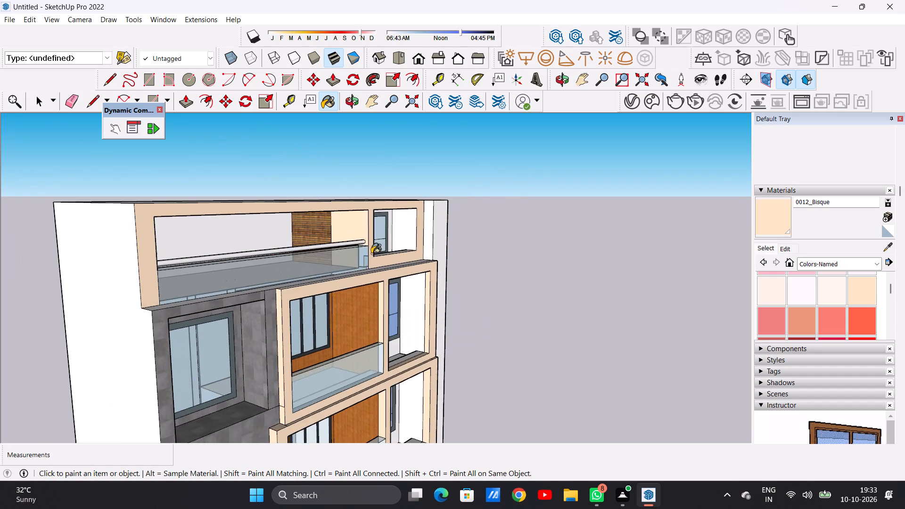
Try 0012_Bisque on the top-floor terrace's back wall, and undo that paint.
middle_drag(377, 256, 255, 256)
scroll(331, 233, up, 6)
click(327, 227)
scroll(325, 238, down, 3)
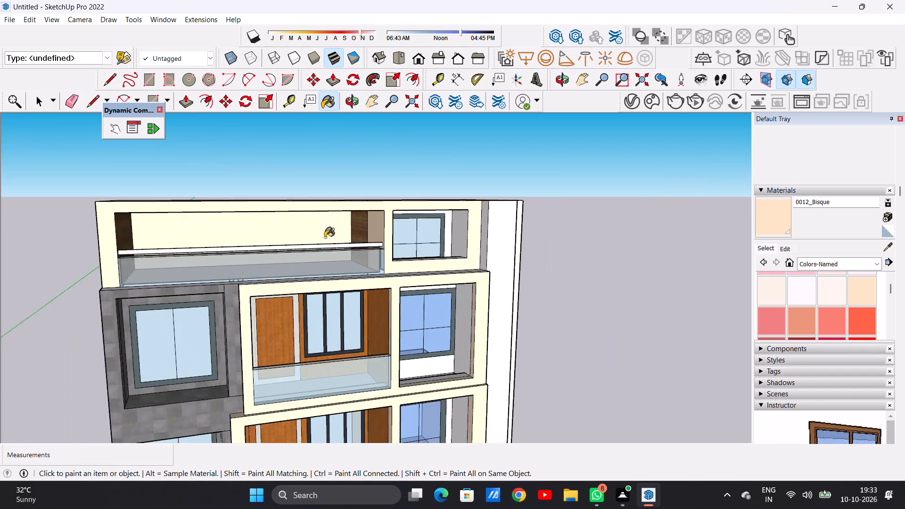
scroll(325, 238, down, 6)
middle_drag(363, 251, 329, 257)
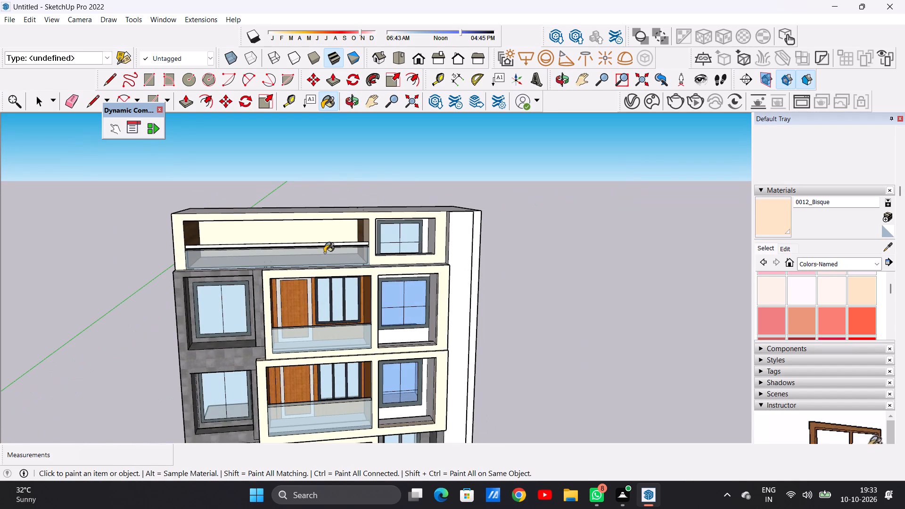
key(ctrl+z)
Paint the bottom ledge of the top-floor window opening with 0012_Bisque.
scroll(423, 234, up, 9)
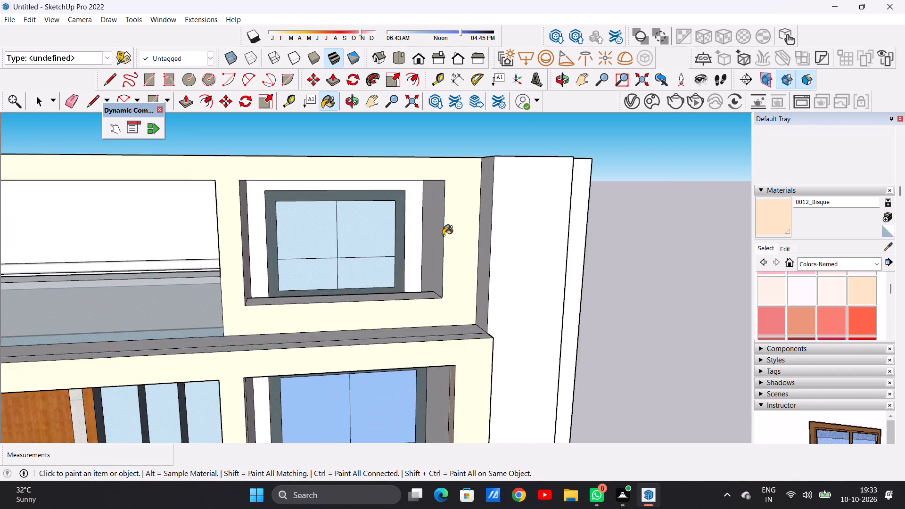
scroll(443, 235, up, 7)
middle_drag(403, 249, 439, 307)
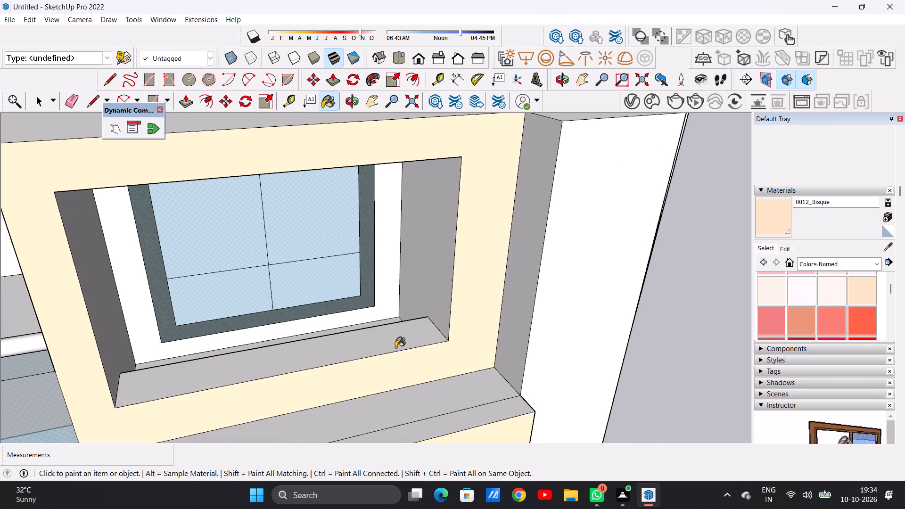
click(395, 344)
scroll(393, 279, down, 9)
middle_drag(406, 293, 136, 249)
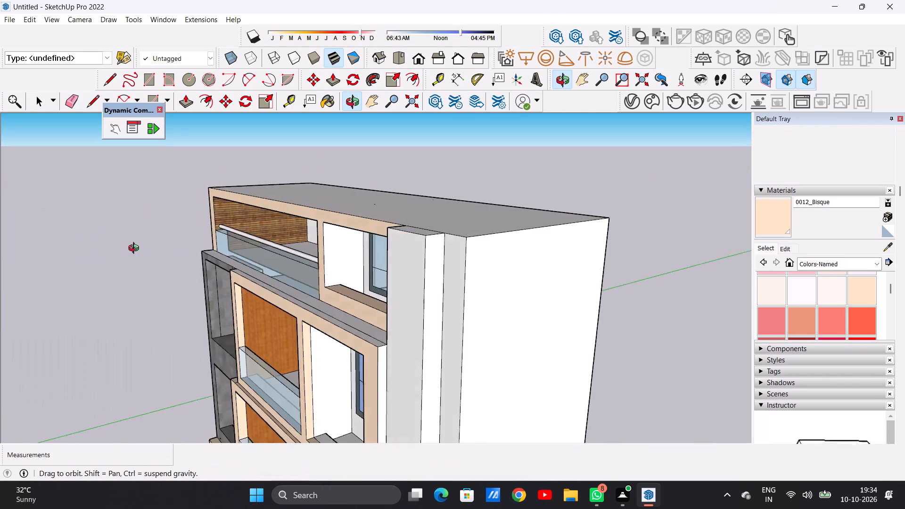
Paint the ledge between the top floor's front and the frame below it with 0012_Bisque.
middle_drag(136, 249, 457, 332)
scroll(430, 319, up, 5)
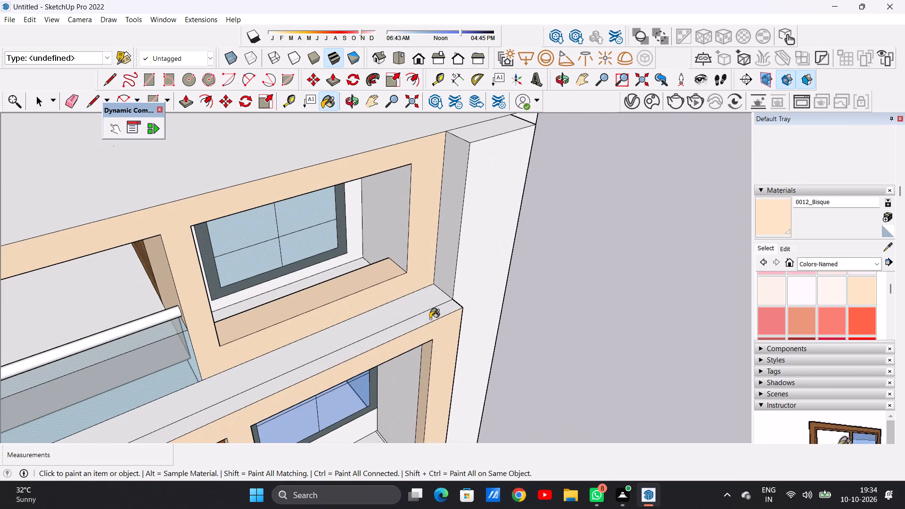
click(428, 318)
click(407, 304)
Paint the front face of the full-height corner column beside the window bays with 0012_Bisque.
scroll(406, 316, down, 9)
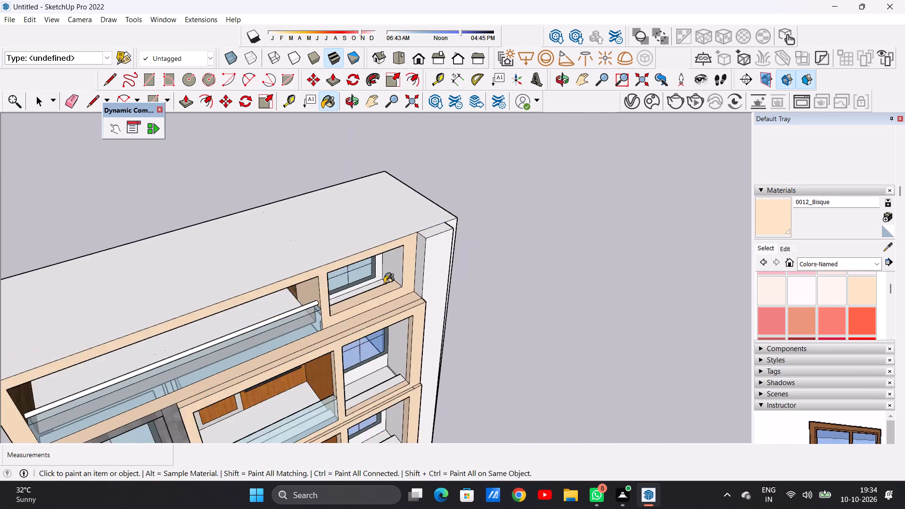
scroll(384, 283, down, 9)
middle_drag(373, 310, 386, 294)
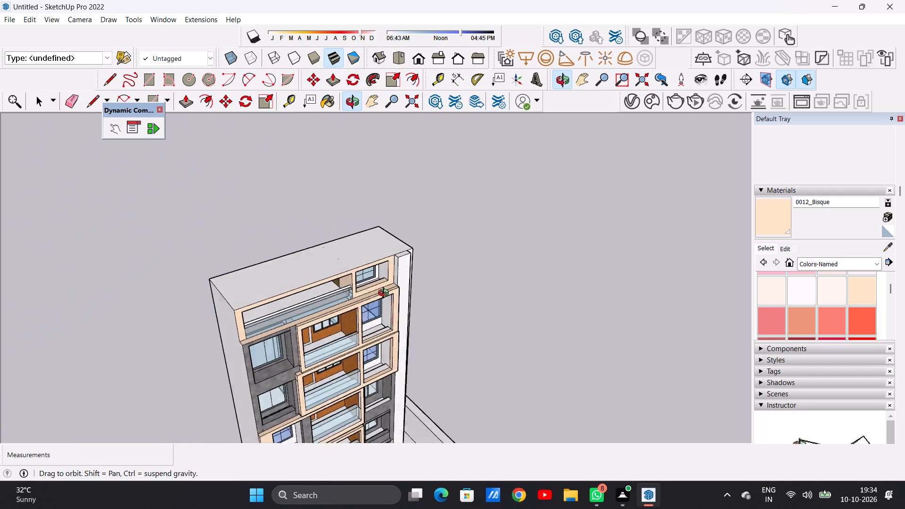
middle_drag(386, 294, 390, 290)
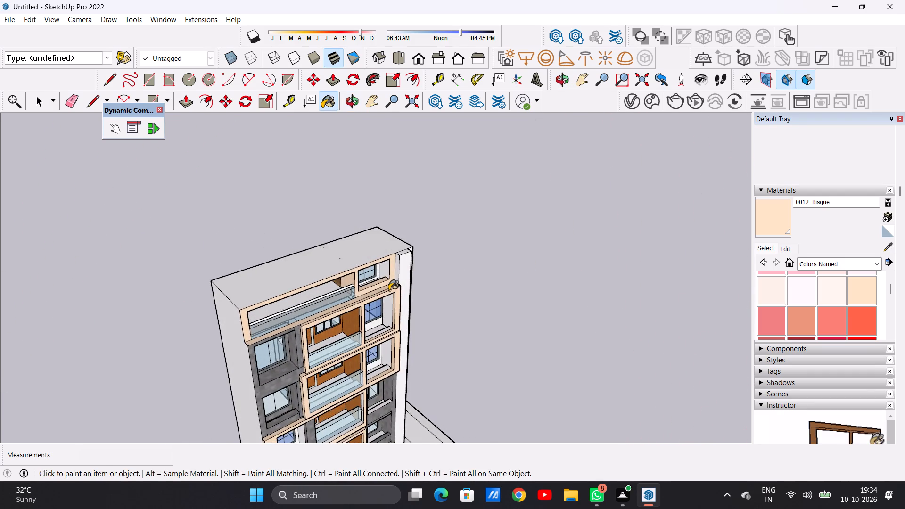
scroll(427, 263, down, 11)
middle_drag(420, 312, 256, 274)
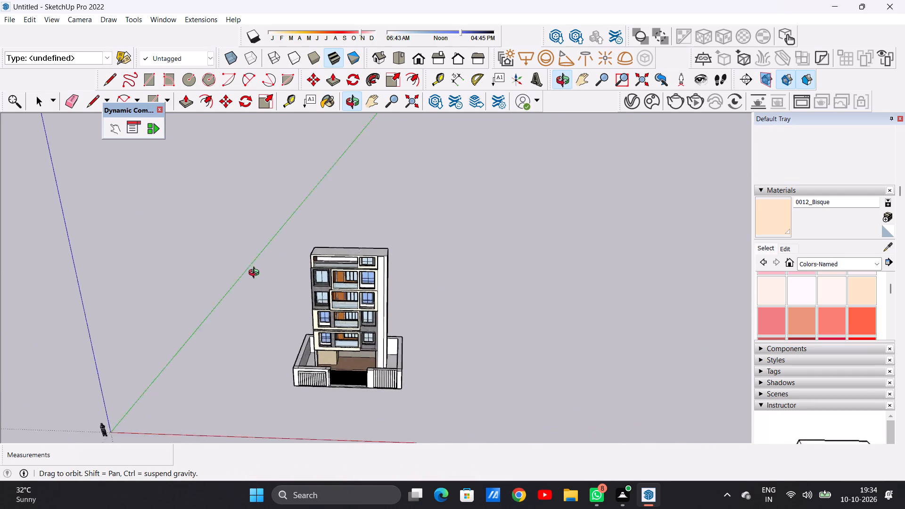
middle_drag(256, 274, 287, 270)
scroll(357, 268, up, 6)
scroll(359, 271, down, 1)
scroll(393, 280, up, 7)
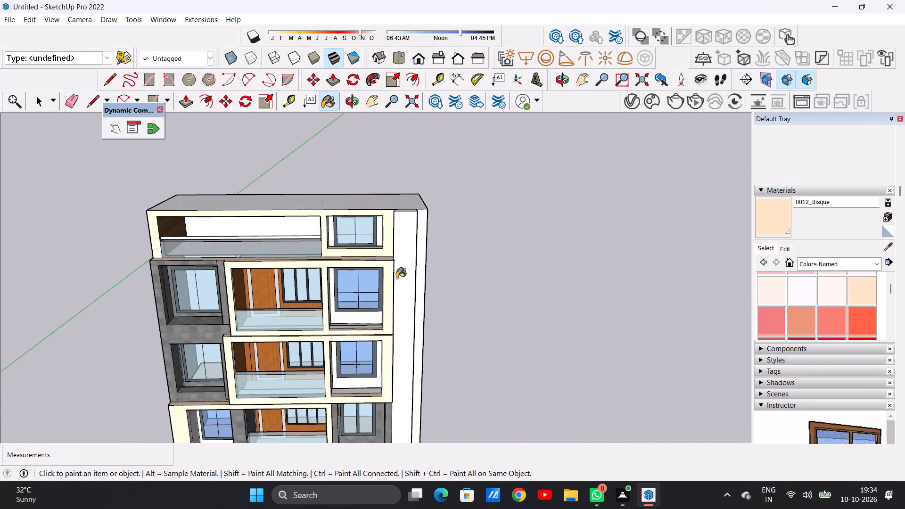
scroll(413, 272, down, 1)
scroll(413, 272, up, 5)
click(399, 271)
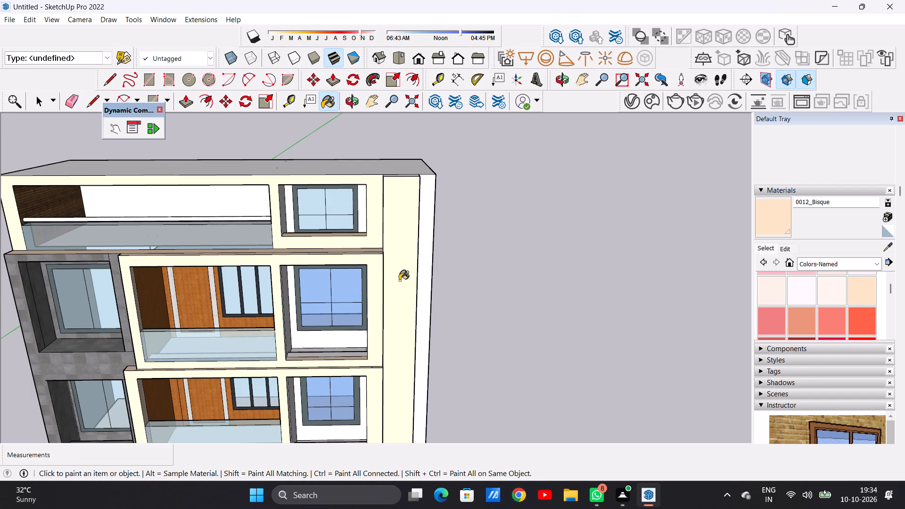
Paint the corner column's side, the narrow stepped face behind it and the adjoining side wall with 0012_Bisque.
scroll(410, 273, down, 11)
middle_drag(425, 279, 288, 268)
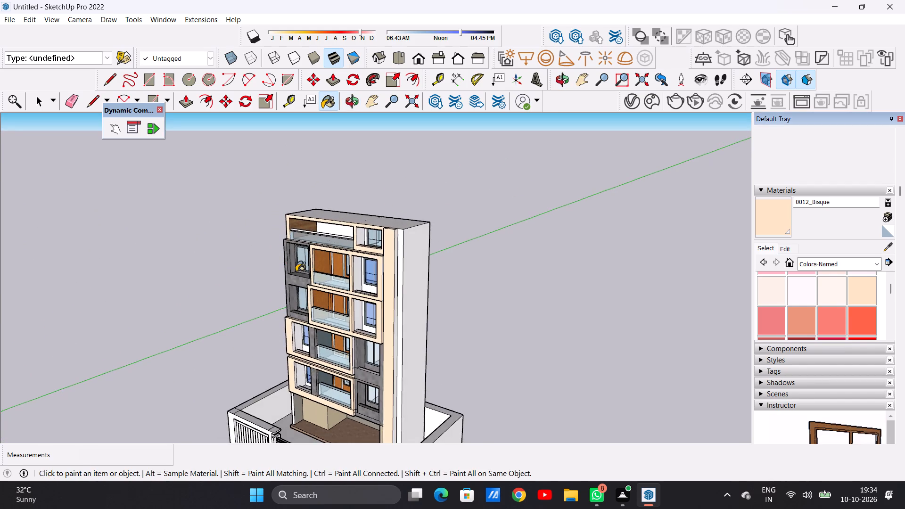
scroll(369, 279, up, 8)
scroll(414, 278, down, 2)
scroll(414, 278, up, 2)
click(409, 277)
click(418, 274)
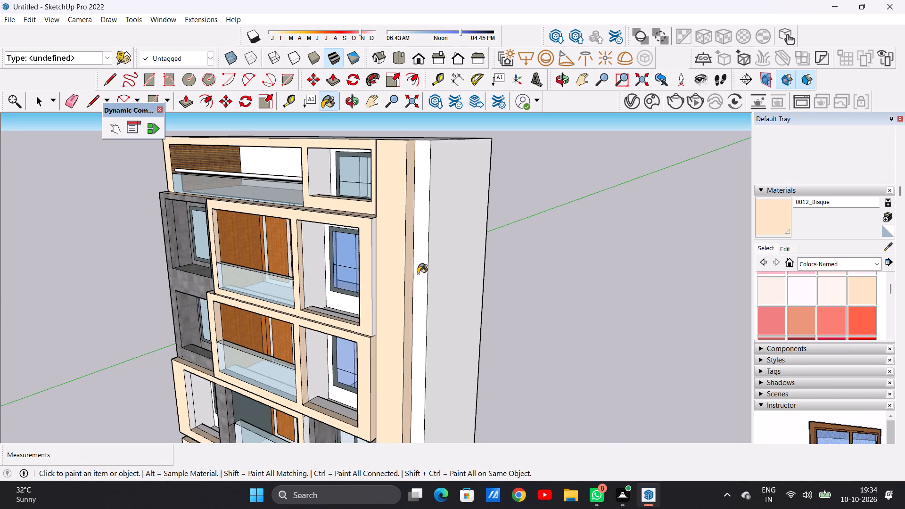
click(438, 268)
Paint the building's opposite side wall and its rear wall with 0012_Bisque.
scroll(433, 271, down, 13)
middle_drag(327, 279, 650, 248)
scroll(381, 296, up, 5)
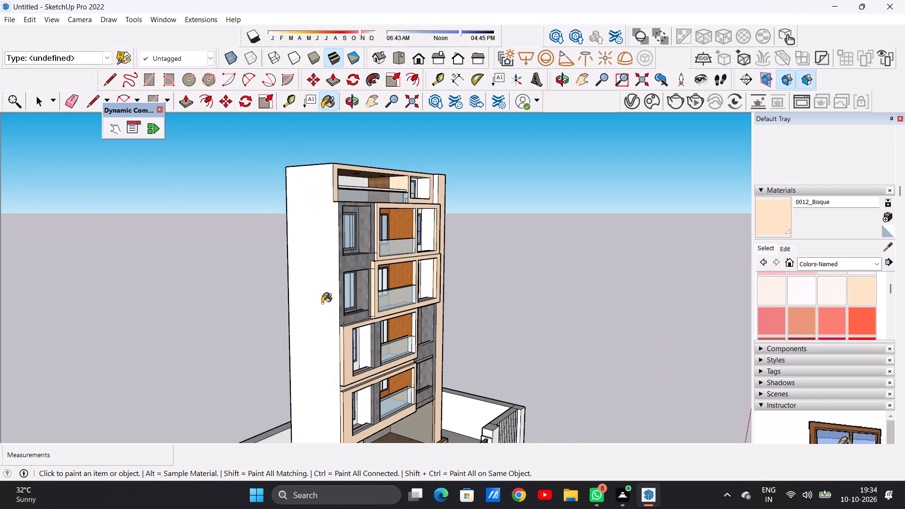
click(322, 303)
scroll(331, 304, down, 7)
scroll(315, 297, up, 1)
middle_drag(313, 309, 337, 318)
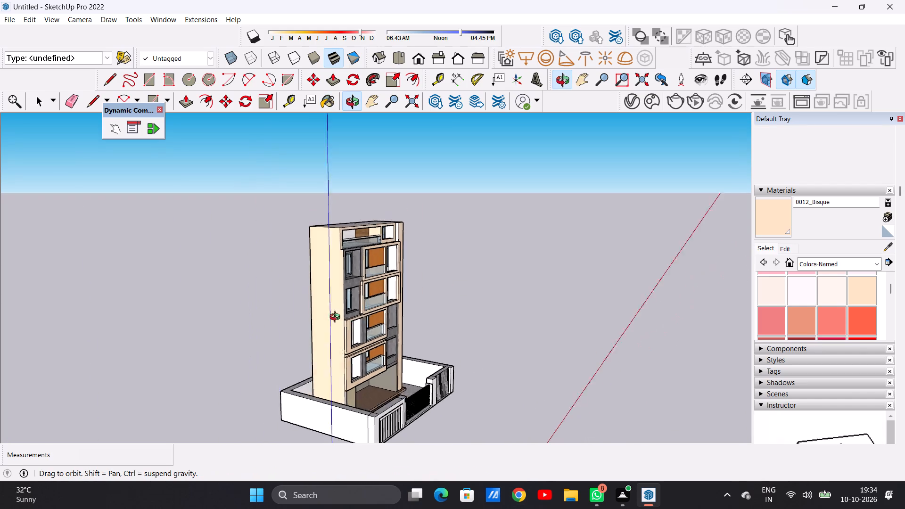
middle_drag(337, 318, 547, 309)
click(351, 282)
Examine the painted building from the back, the sides and the front for faces still lacking a material.
scroll(368, 294, up, 3)
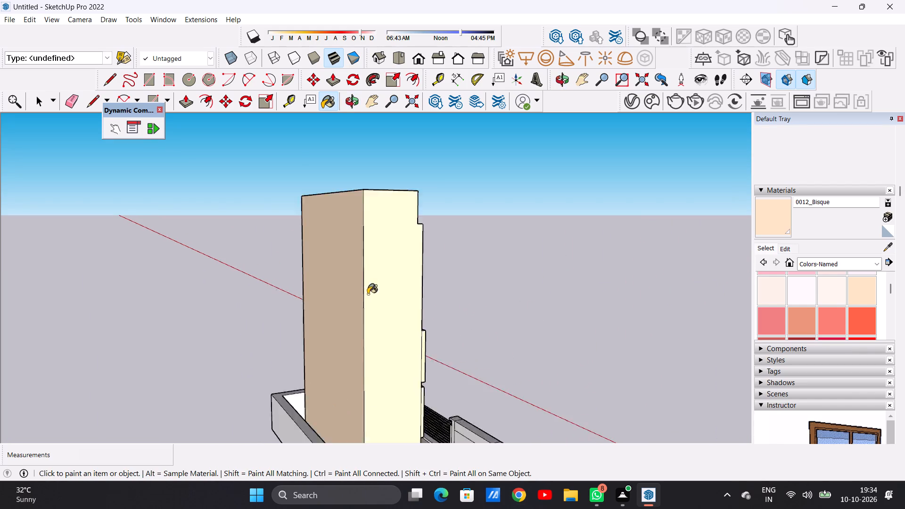
scroll(368, 294, up, 4)
scroll(395, 298, down, 1)
scroll(395, 298, up, 7)
scroll(315, 292, down, 17)
middle_drag(497, 305, 356, 306)
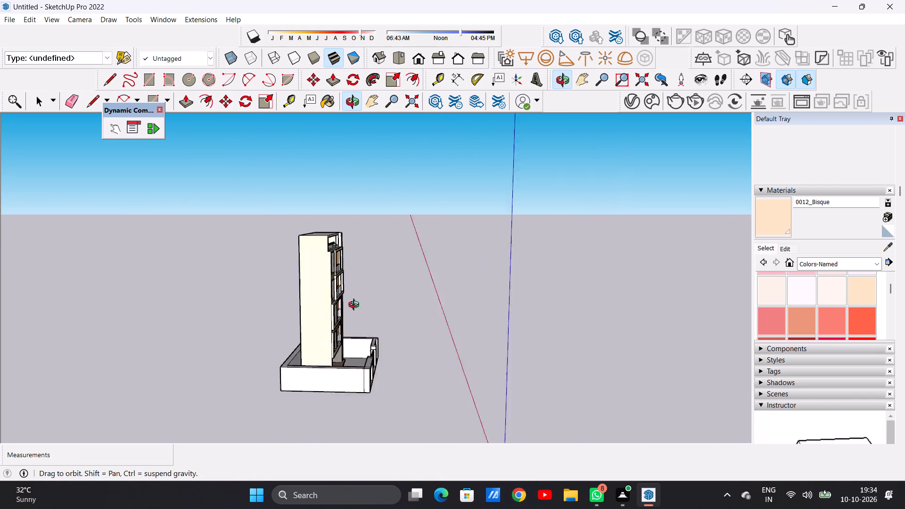
middle_drag(356, 306, 78, 308)
middle_drag(398, 315, 213, 311)
scroll(407, 296, up, 7)
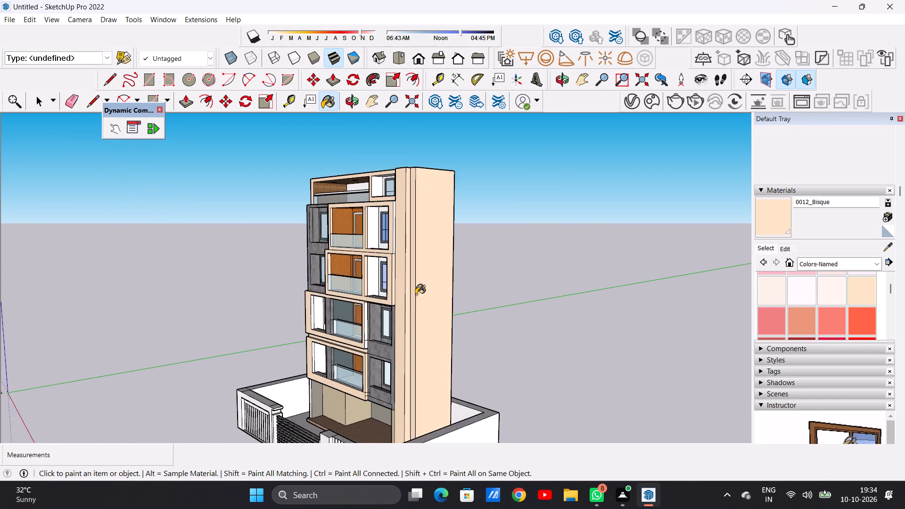
scroll(399, 301, up, 1)
middle_drag(399, 301, 542, 309)
scroll(481, 339, down, 2)
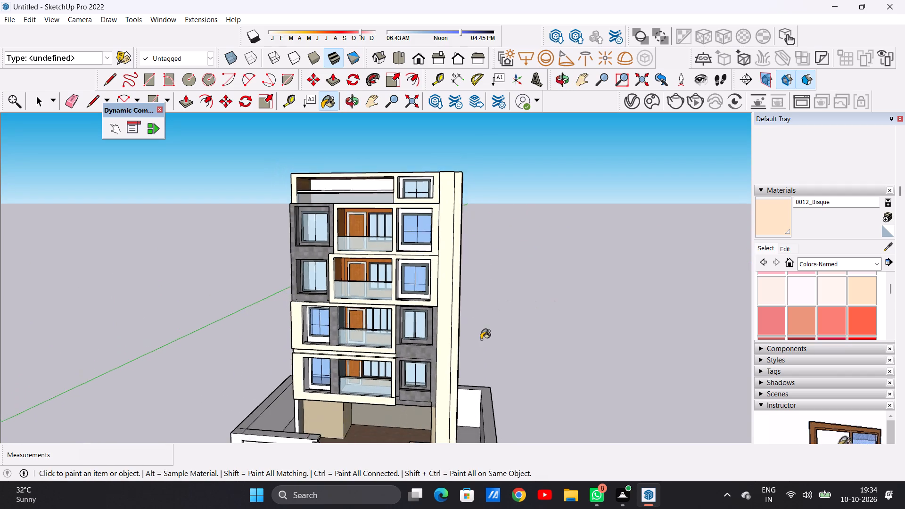
scroll(481, 339, down, 12)
scroll(443, 366, up, 14)
middle_drag(392, 342, 437, 347)
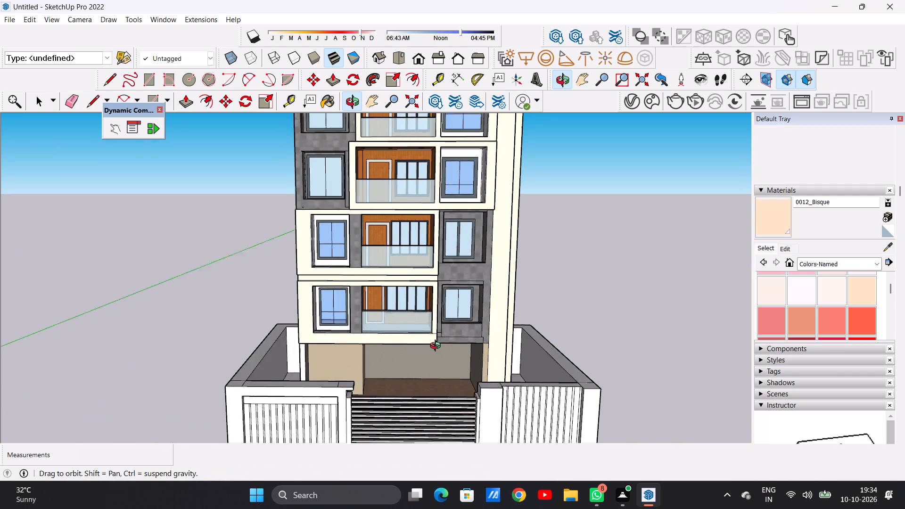
middle_drag(437, 347, 441, 346)
Paint the recessed walls around the framed bay windows on the third and fourth upper floors with 0012_Bisque.
scroll(441, 347, up, 1)
scroll(410, 346, down, 8)
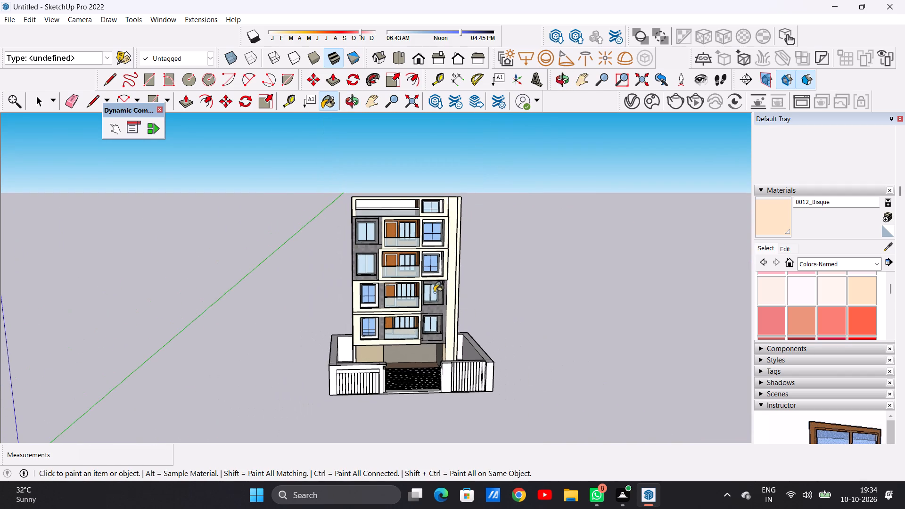
scroll(435, 274, up, 6)
scroll(440, 263, down, 1)
scroll(440, 263, up, 12)
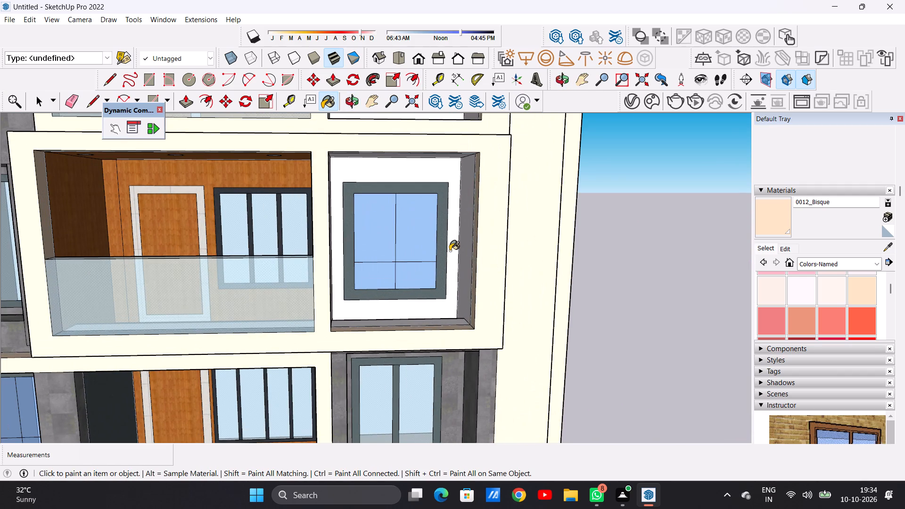
click(450, 251)
scroll(395, 314, down, 6)
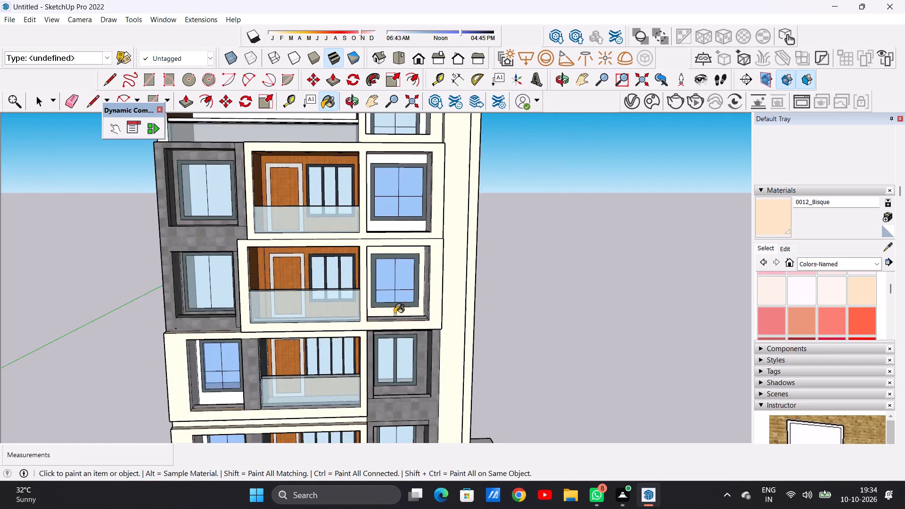
scroll(395, 314, down, 4)
scroll(412, 246, up, 11)
click(407, 242)
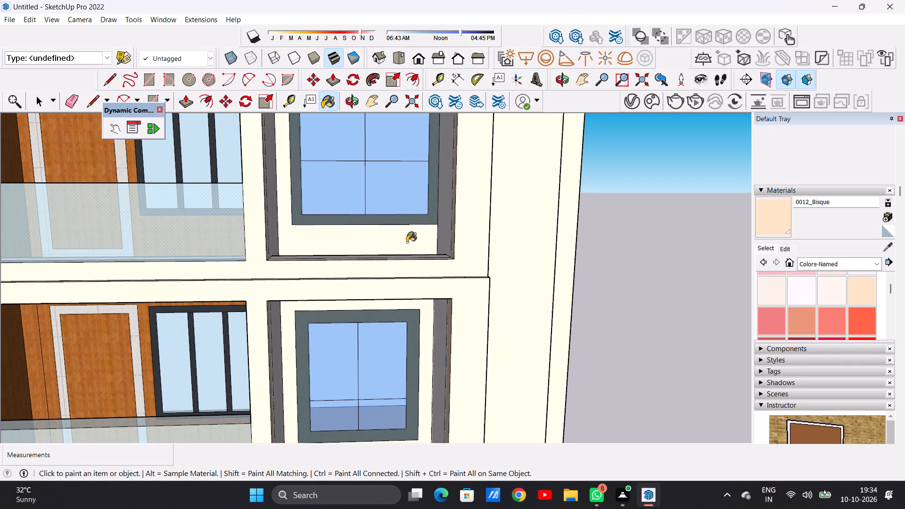
Paint the recessed wall around the top floor's window with 0012_Bisque.
scroll(401, 268, down, 15)
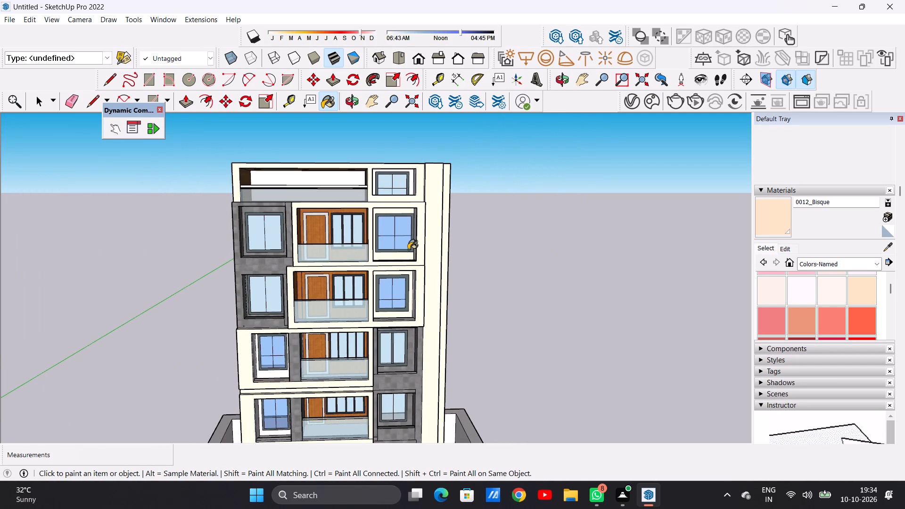
scroll(415, 195, up, 2)
scroll(415, 195, down, 1)
scroll(415, 195, up, 11)
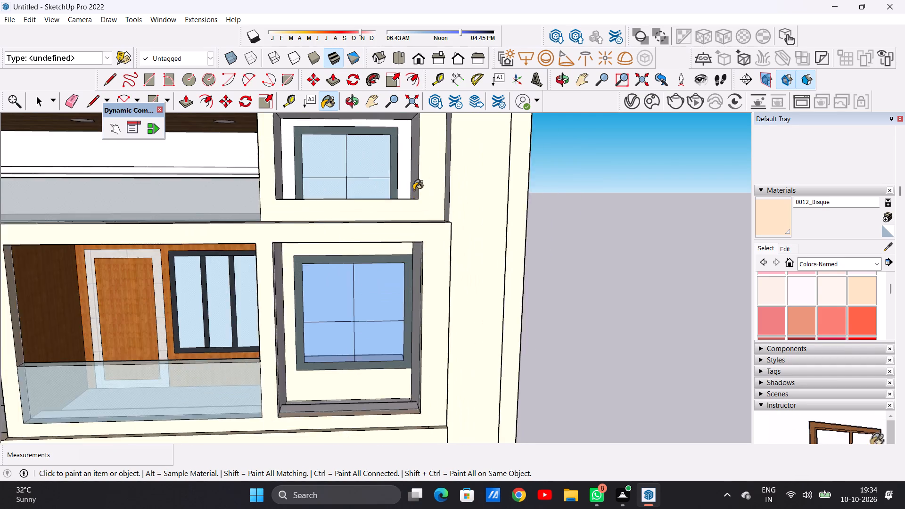
click(404, 183)
Paint the recessed walls around the framed bay windows on the second and first upper floors with 0012_Bisque.
scroll(418, 214, down, 7)
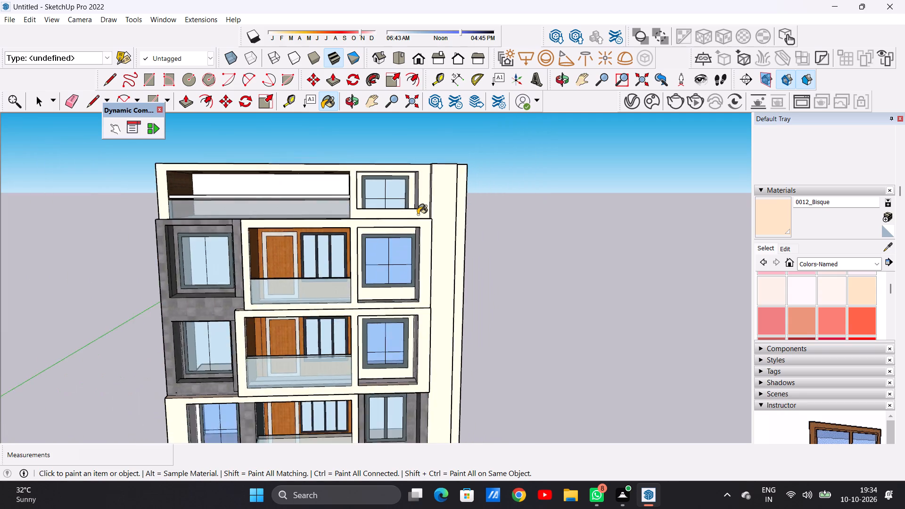
scroll(418, 214, down, 11)
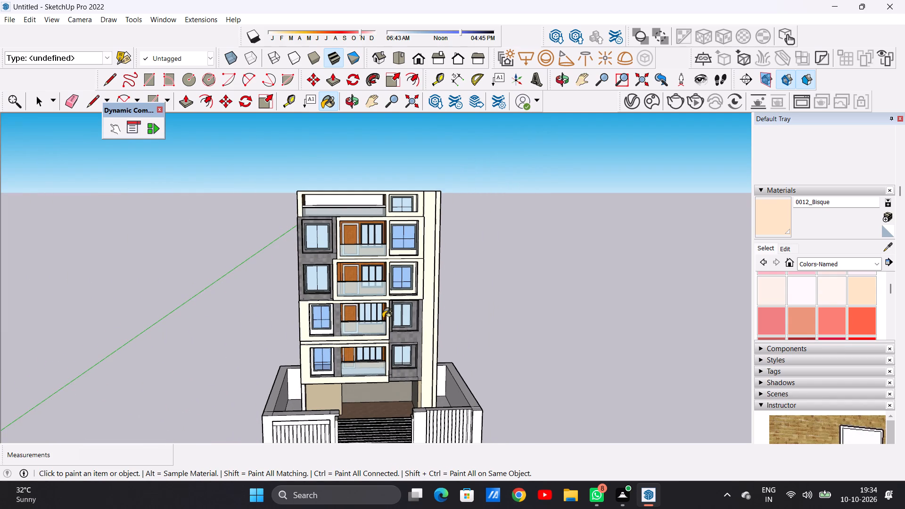
scroll(330, 350, up, 4)
scroll(330, 350, down, 1)
scroll(330, 350, up, 7)
scroll(331, 308, up, 3)
scroll(331, 307, down, 1)
scroll(331, 307, up, 4)
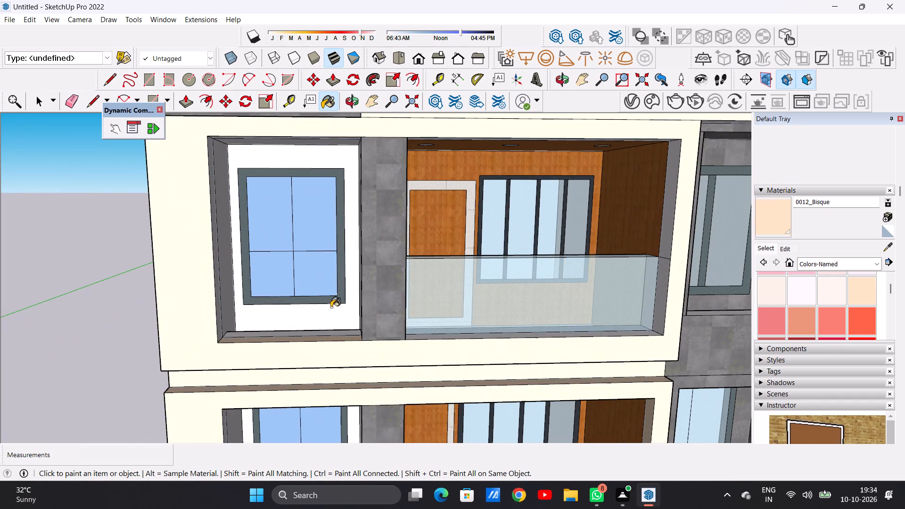
click(320, 315)
scroll(323, 307, down, 13)
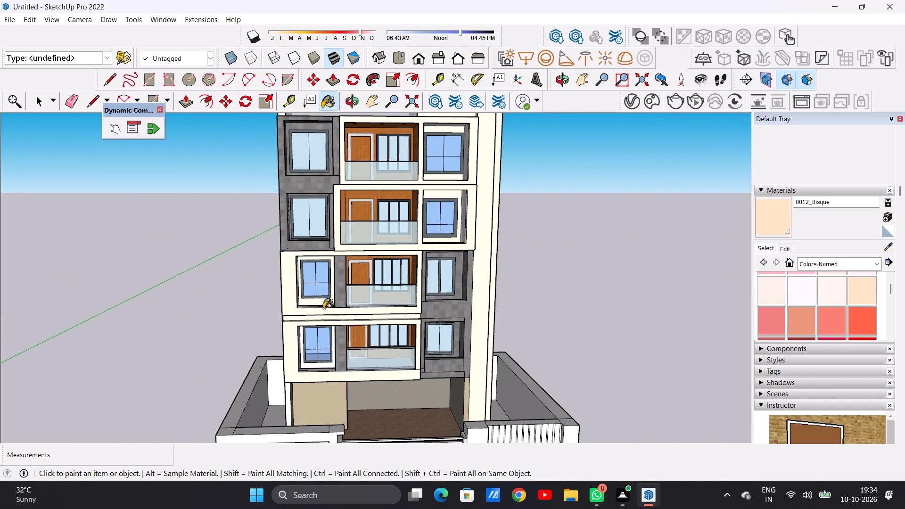
scroll(329, 372, up, 14)
click(329, 360)
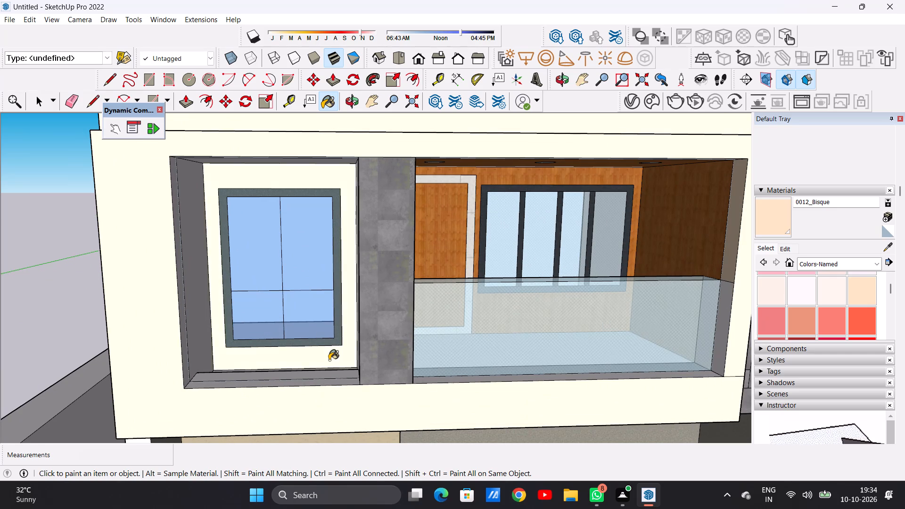
Paint the front and inner side of the ground-floor wall end beside the beige wall with 0012_Bisque.
scroll(335, 367, down, 18)
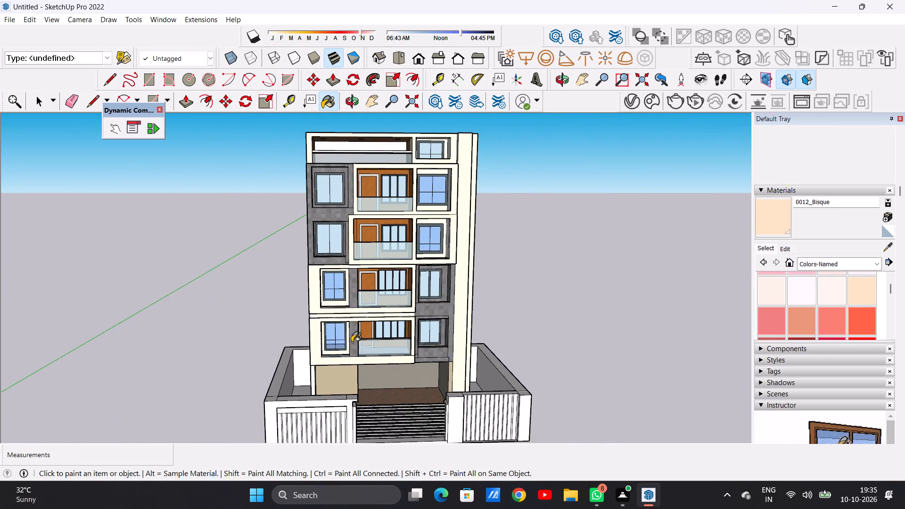
scroll(327, 348, down, 2)
scroll(331, 375, up, 13)
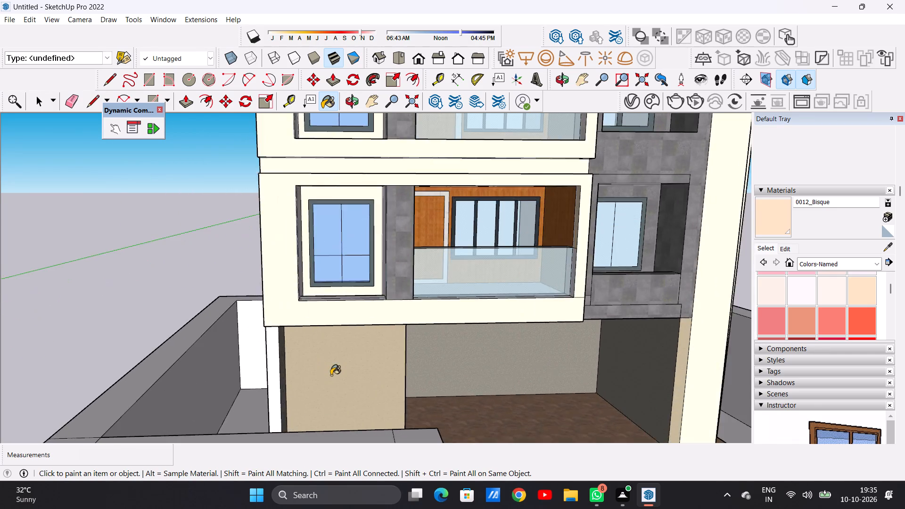
scroll(331, 375, up, 6)
click(209, 365)
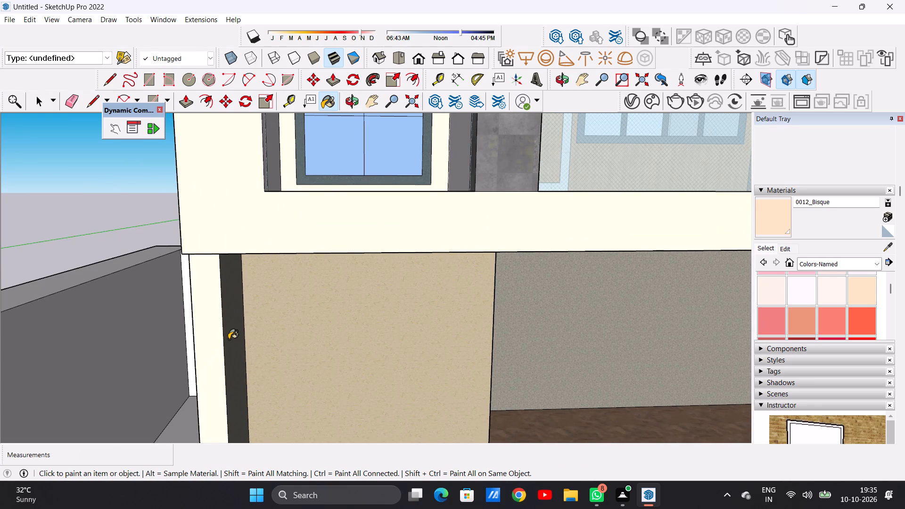
click(230, 338)
Examine the ground-floor parking area, boundary wall and full front facade for surfaces still needing a material.
scroll(255, 357, down, 14)
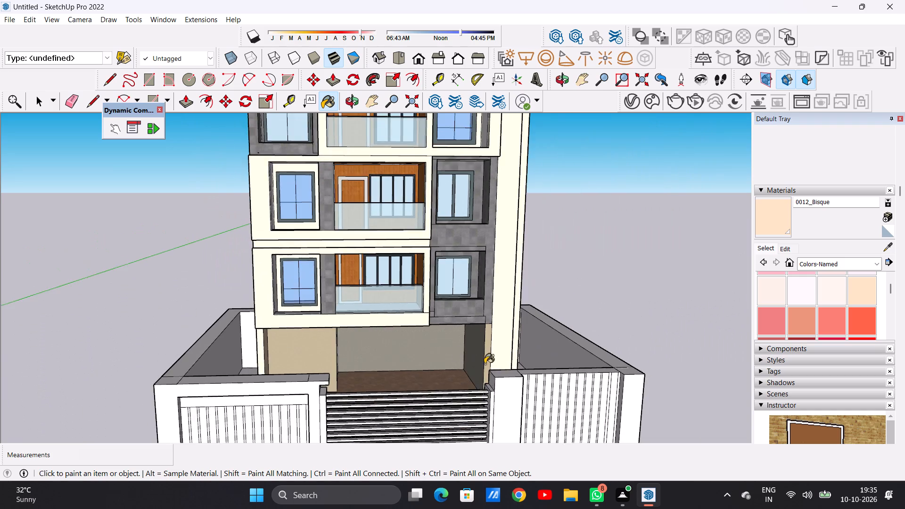
scroll(494, 366, up, 5)
scroll(513, 362, down, 1)
scroll(513, 362, up, 6)
scroll(512, 358, down, 1)
scroll(511, 358, up, 2)
middle_drag(430, 356, 448, 357)
scroll(474, 357, down, 9)
middle_drag(309, 361, 431, 366)
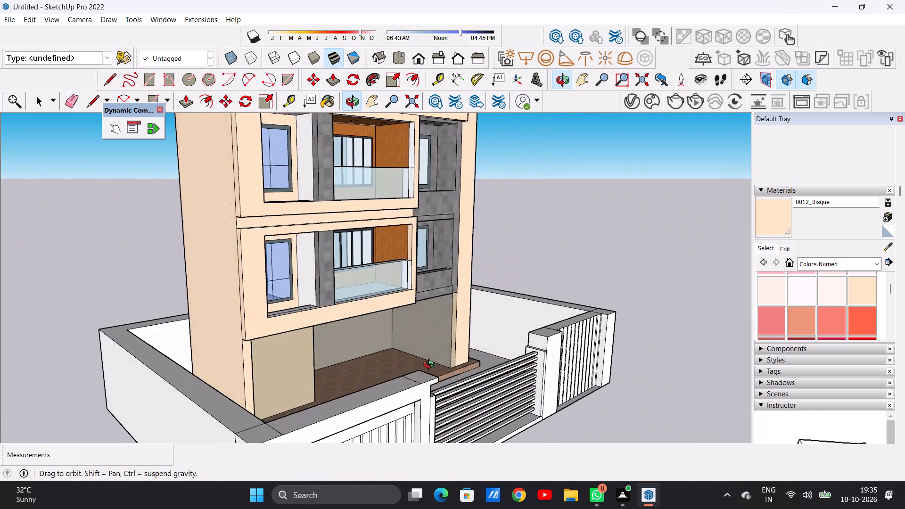
middle_drag(431, 366, 269, 363)
scroll(279, 360, down, 4)
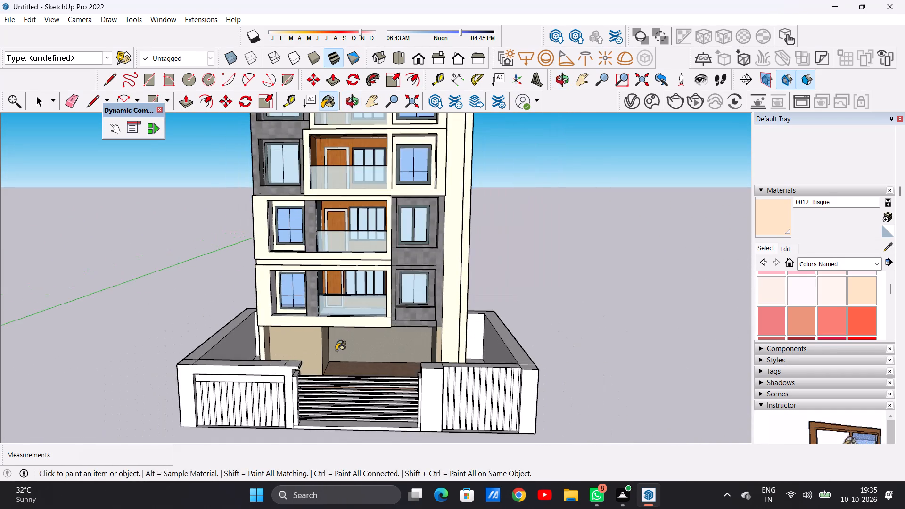
scroll(336, 351, down, 5)
scroll(337, 201, up, 5)
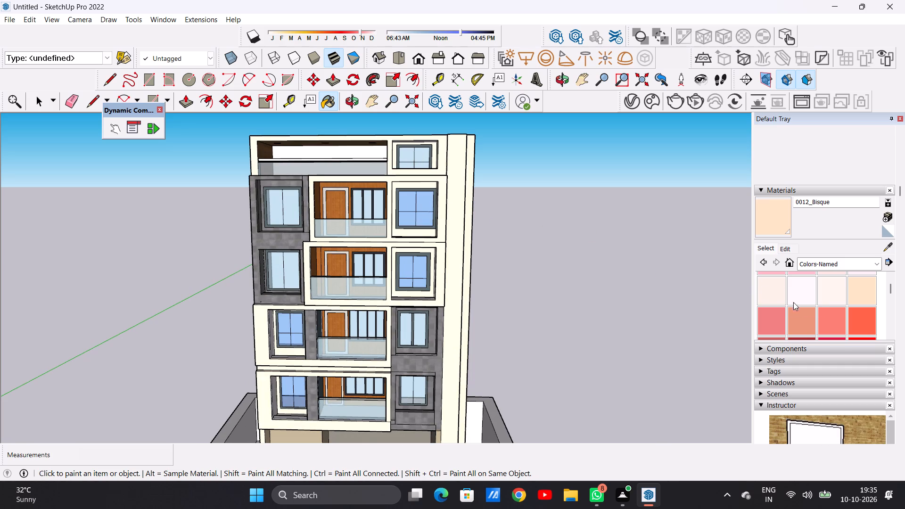
Browse the Colors-Named swatches for a colour suited to the remaining wall surfaces.
scroll(794, 318, down, 1)
scroll(794, 317, up, 1)
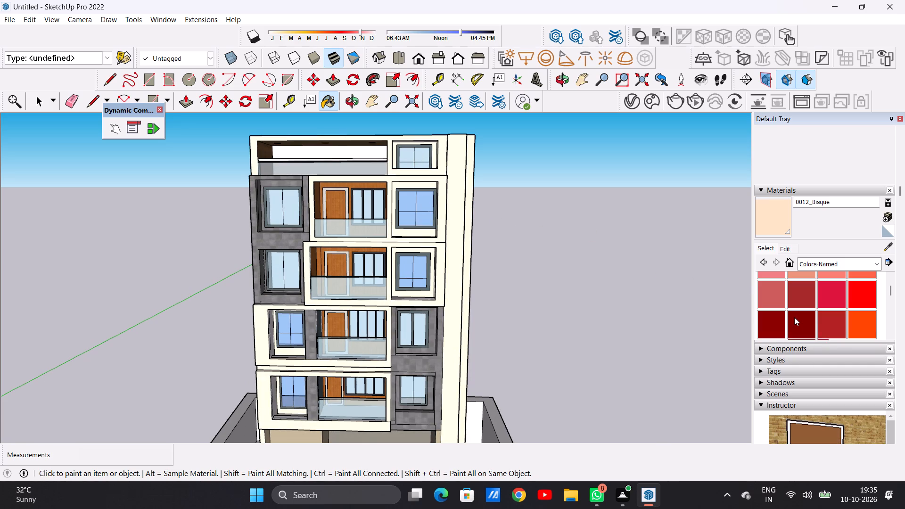
scroll(794, 317, down, 3)
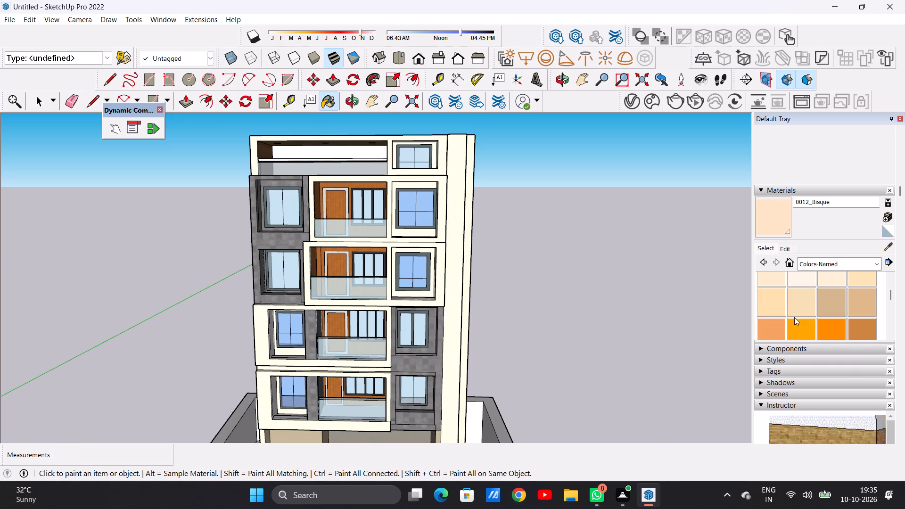
scroll(794, 317, up, 10)
scroll(794, 317, down, 1)
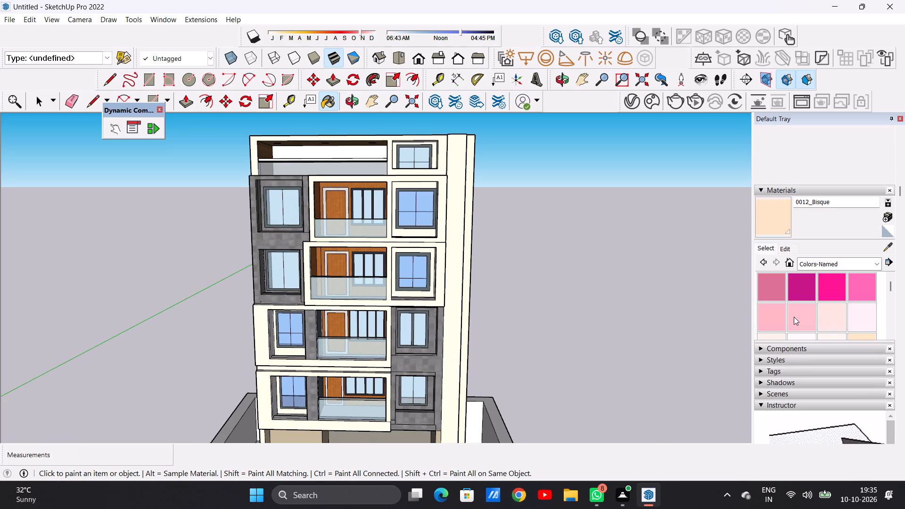
scroll(794, 317, down, 3)
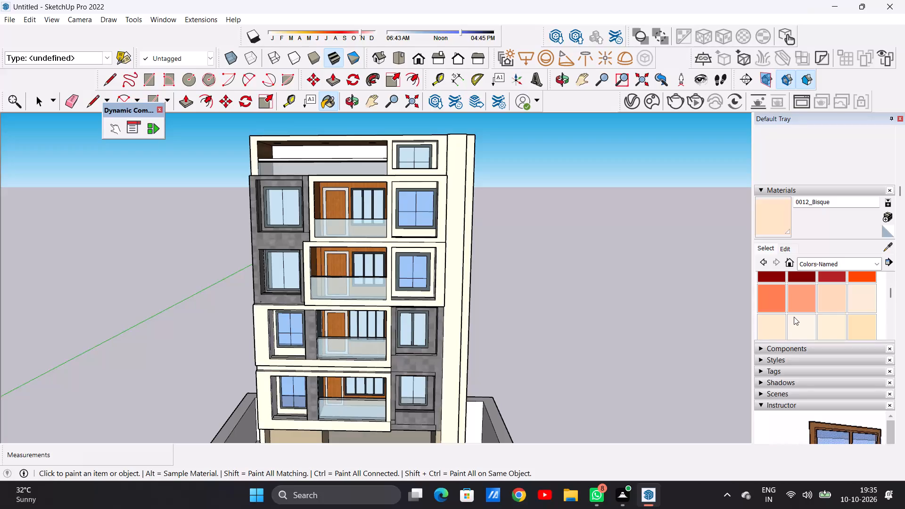
scroll(794, 317, down, 3)
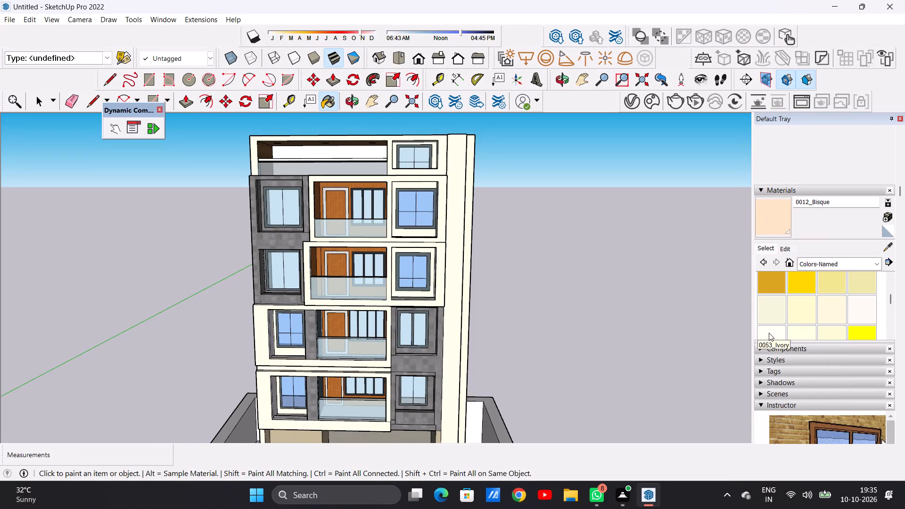
Paint the back wall of the top floor's open terrace with Color B02 from the Colors collection.
click(880, 263)
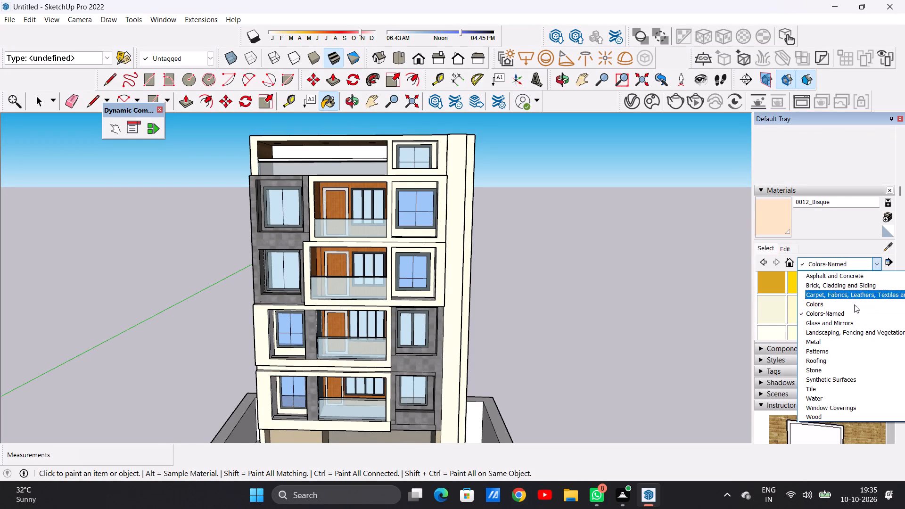
click(851, 307)
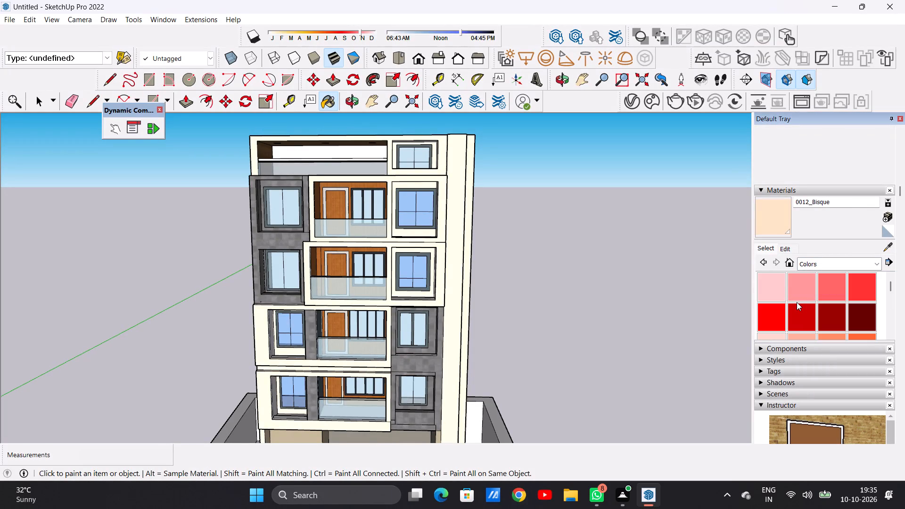
scroll(797, 302, down, 1)
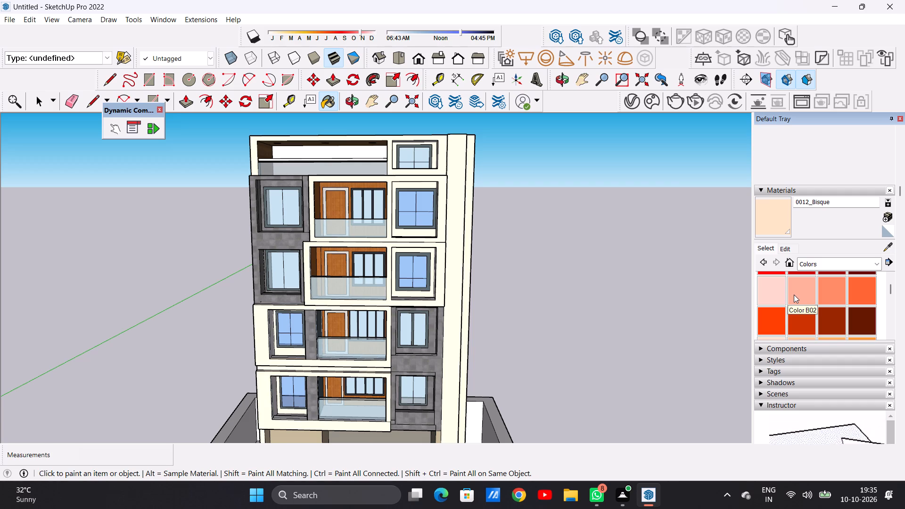
click(794, 295)
scroll(362, 144, up, 7)
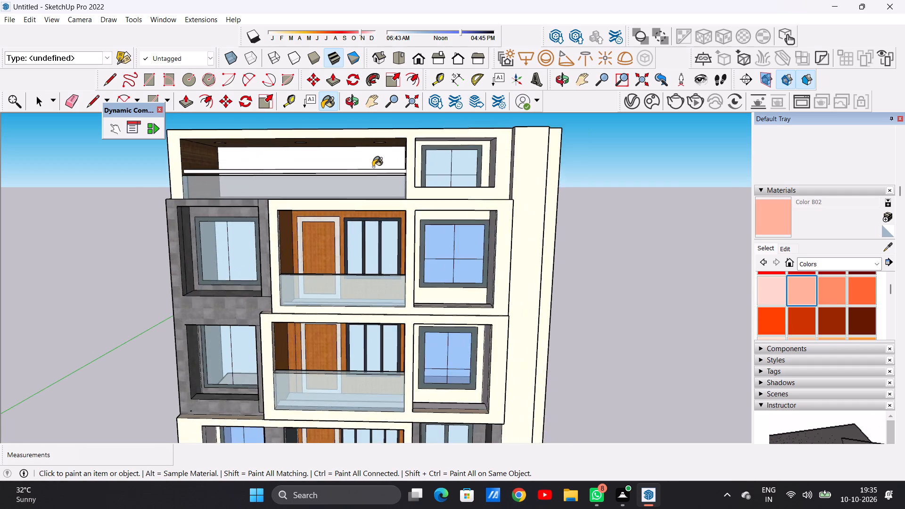
scroll(373, 167, up, 3)
click(375, 160)
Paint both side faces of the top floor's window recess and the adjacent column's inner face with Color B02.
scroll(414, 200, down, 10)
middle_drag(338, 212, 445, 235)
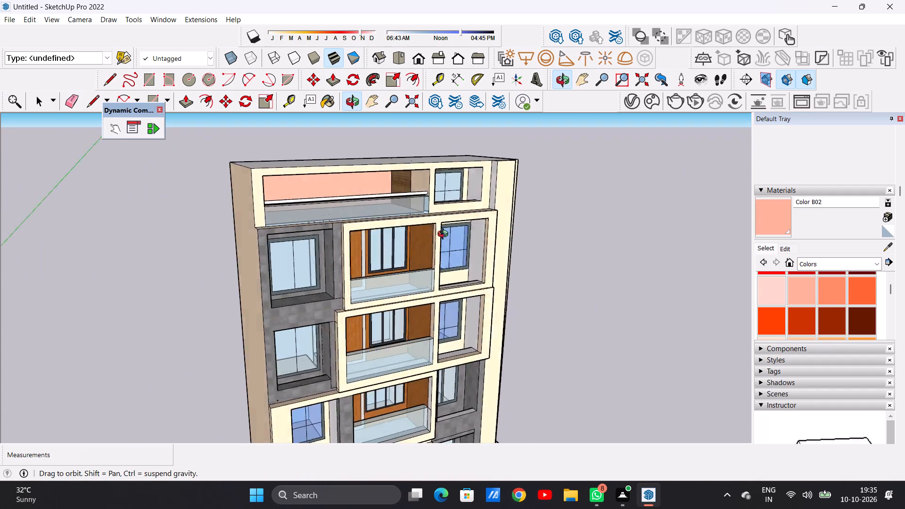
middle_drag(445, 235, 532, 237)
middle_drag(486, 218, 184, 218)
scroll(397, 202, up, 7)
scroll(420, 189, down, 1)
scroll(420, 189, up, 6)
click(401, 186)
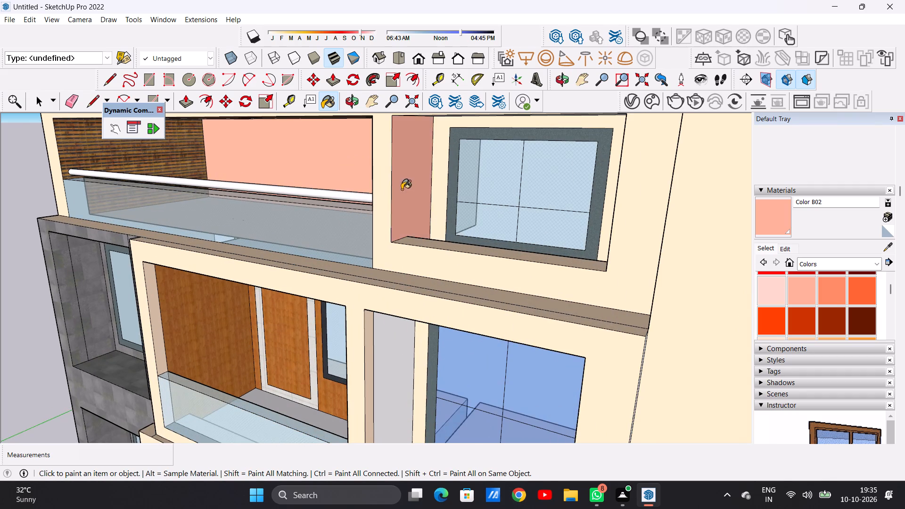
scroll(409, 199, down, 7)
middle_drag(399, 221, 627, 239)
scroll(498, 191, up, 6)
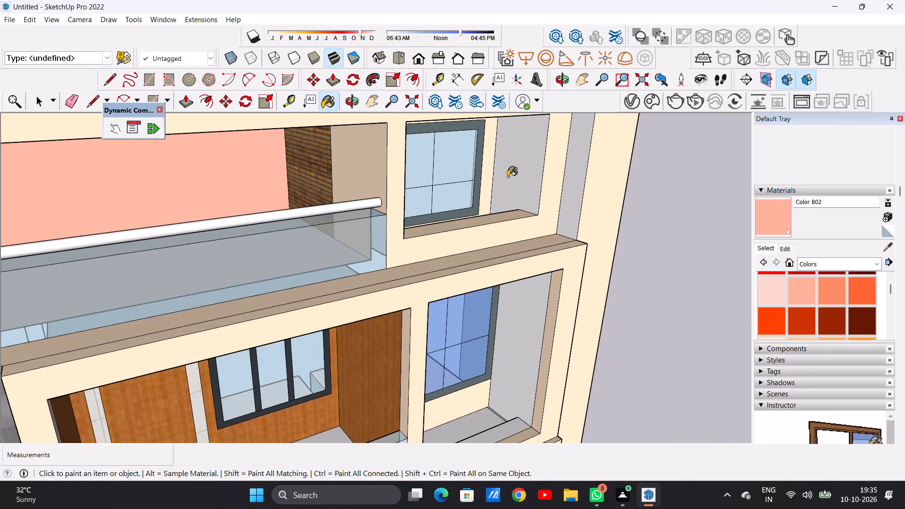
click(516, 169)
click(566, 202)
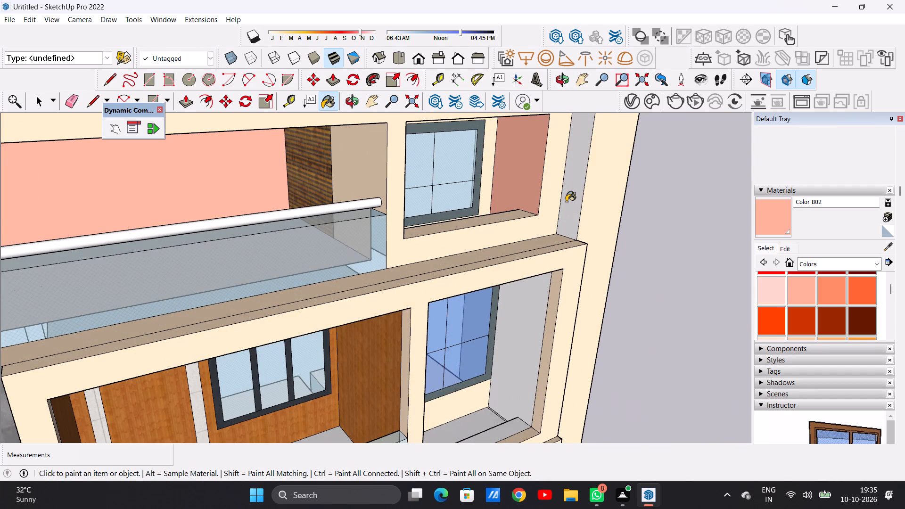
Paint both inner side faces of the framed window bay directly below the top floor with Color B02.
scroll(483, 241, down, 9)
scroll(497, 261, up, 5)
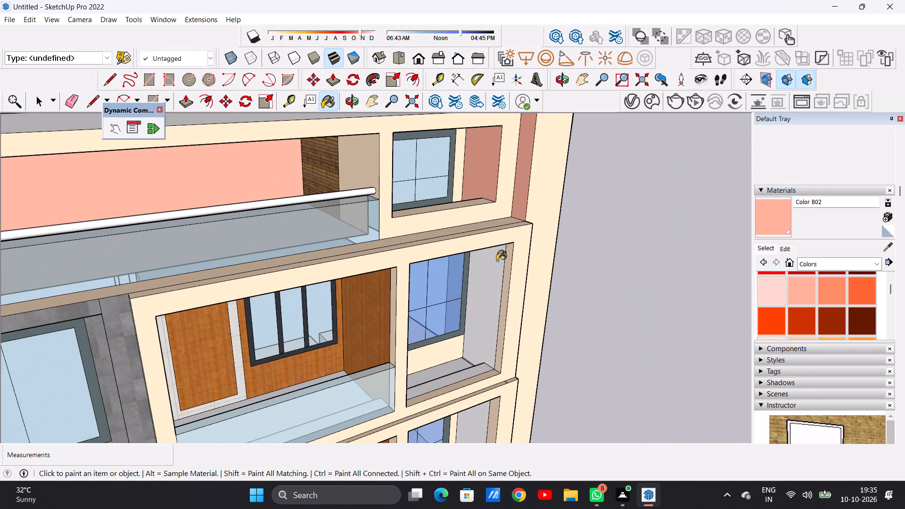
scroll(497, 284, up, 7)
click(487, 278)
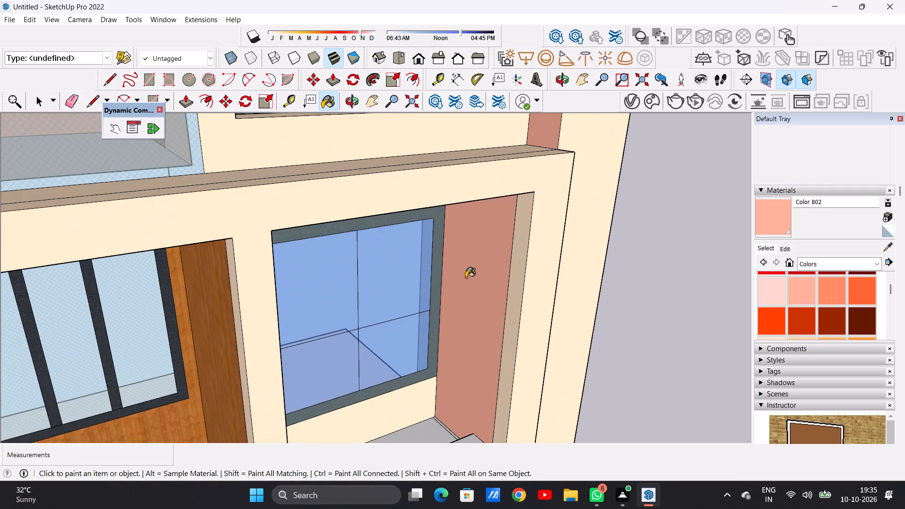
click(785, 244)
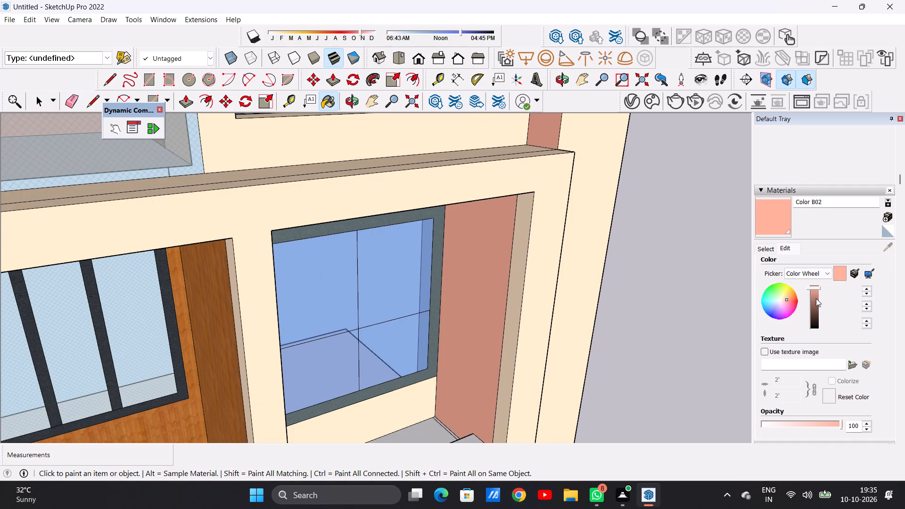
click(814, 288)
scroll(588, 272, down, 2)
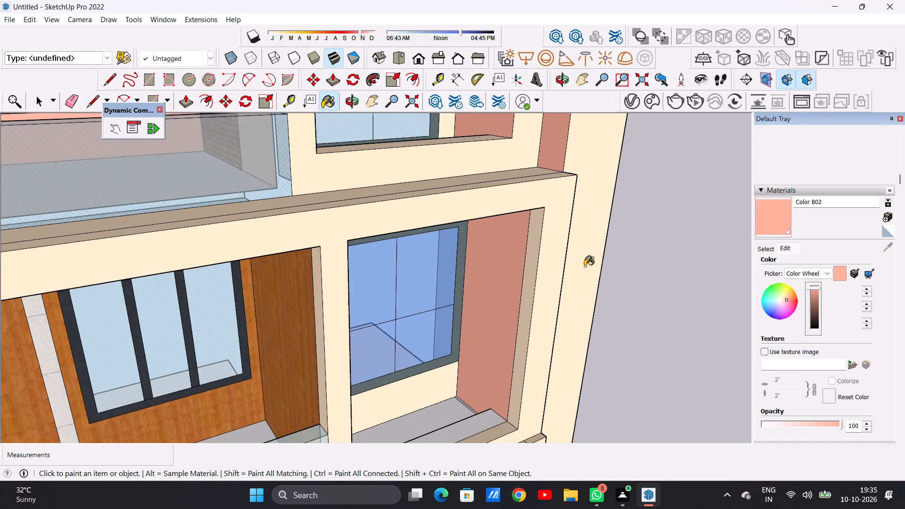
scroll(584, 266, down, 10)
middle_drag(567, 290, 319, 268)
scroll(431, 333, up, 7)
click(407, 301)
Repaint the top floor's window recess sides and the adjacent column's inner face with 0012_Bisque from Colors-Named.
scroll(421, 314, down, 10)
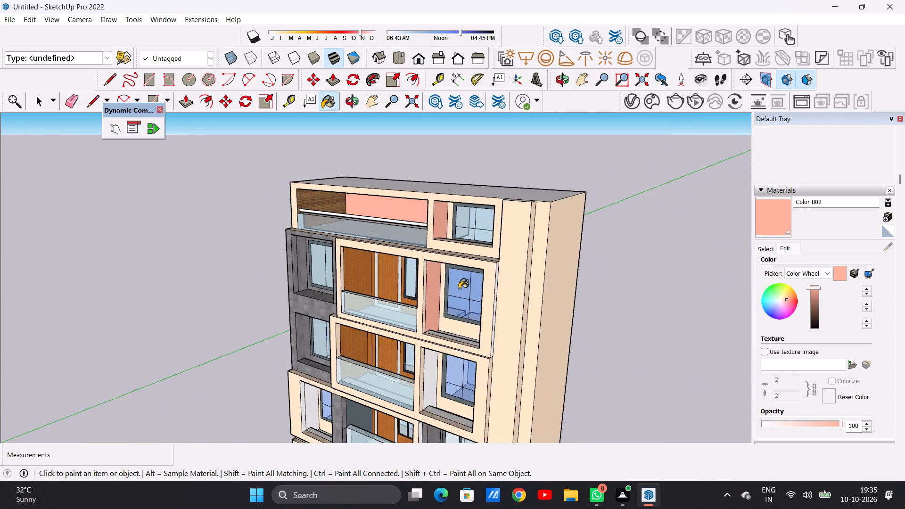
scroll(459, 289, down, 7)
middle_drag(426, 333, 564, 279)
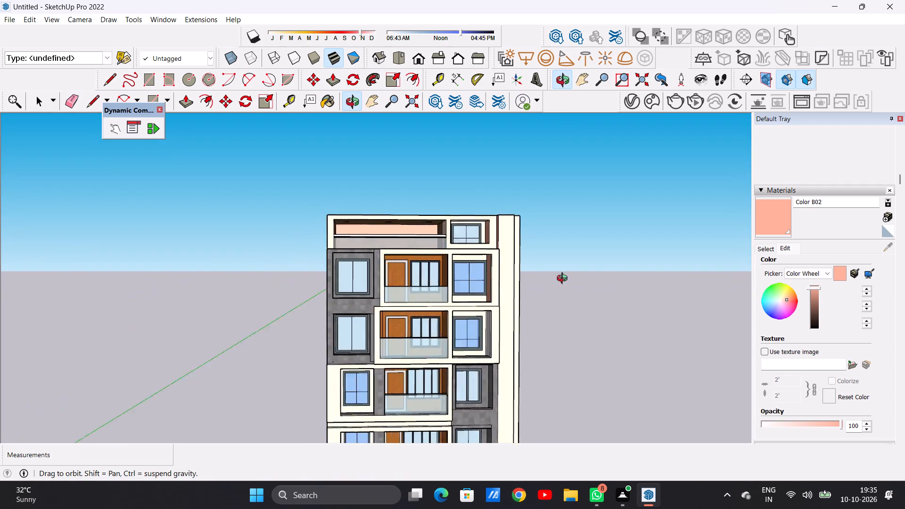
middle_drag(564, 279, 544, 298)
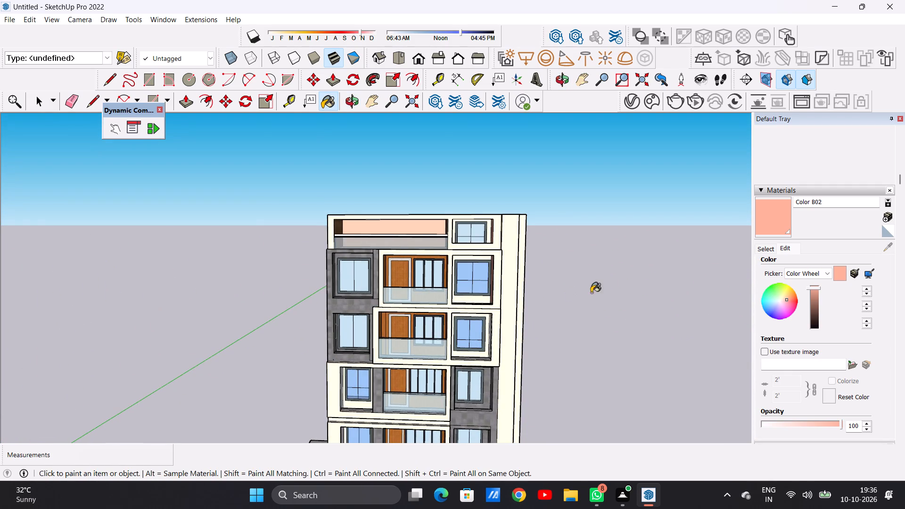
click(769, 247)
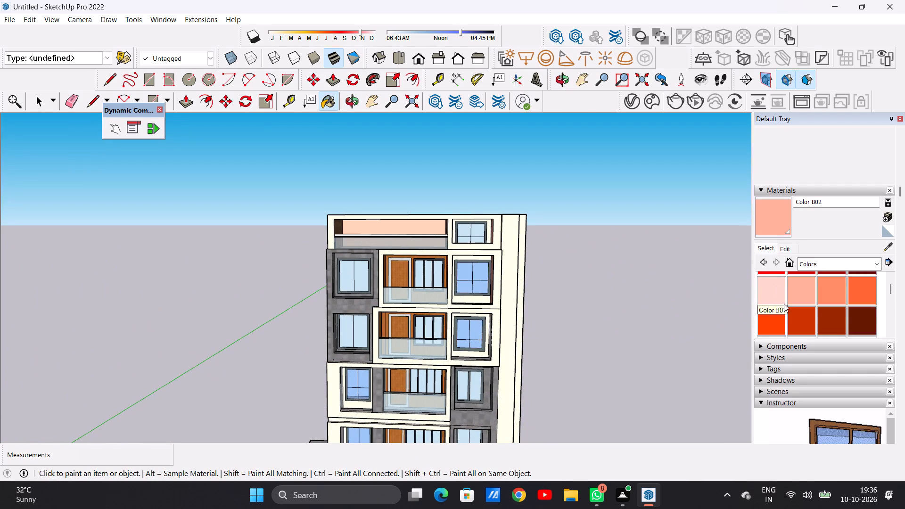
scroll(784, 304, up, 1)
click(875, 262)
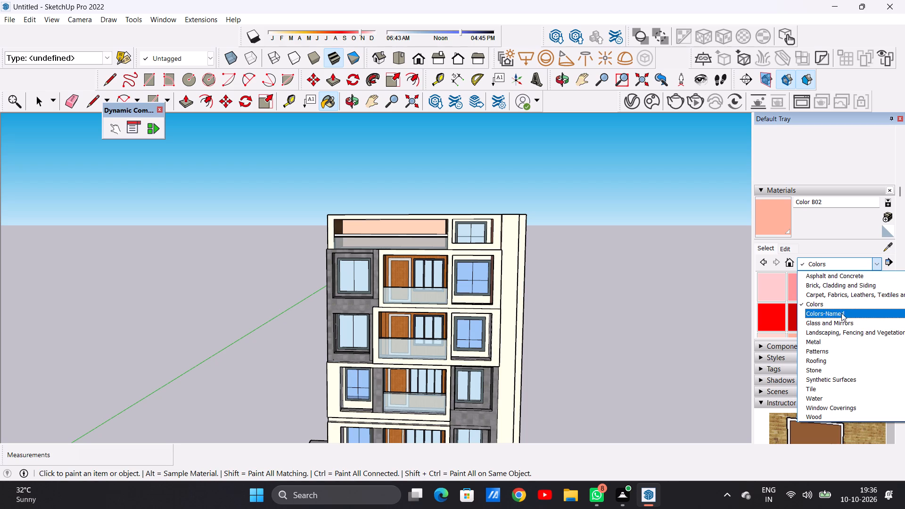
click(841, 313)
scroll(833, 310, down, 1)
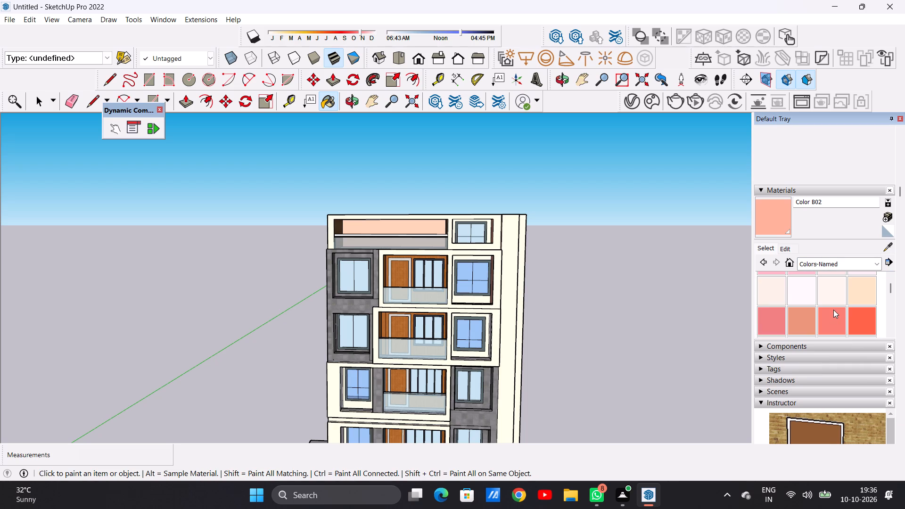
click(858, 291)
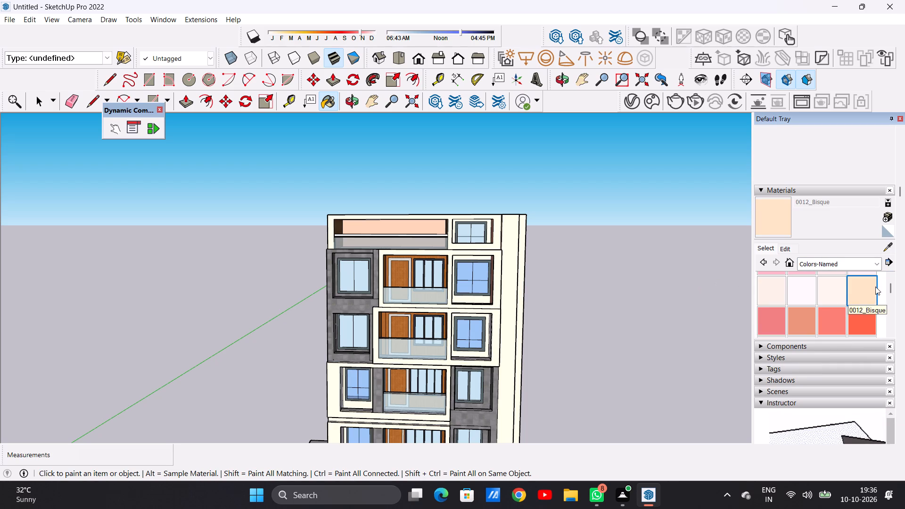
scroll(468, 252, up, 5)
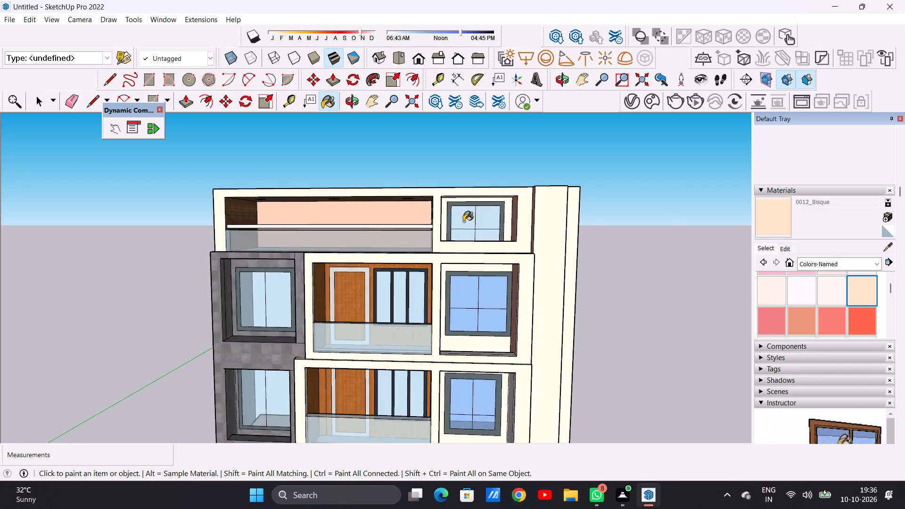
scroll(463, 222, up, 7)
middle_drag(461, 222, 409, 266)
scroll(420, 245, up, 5)
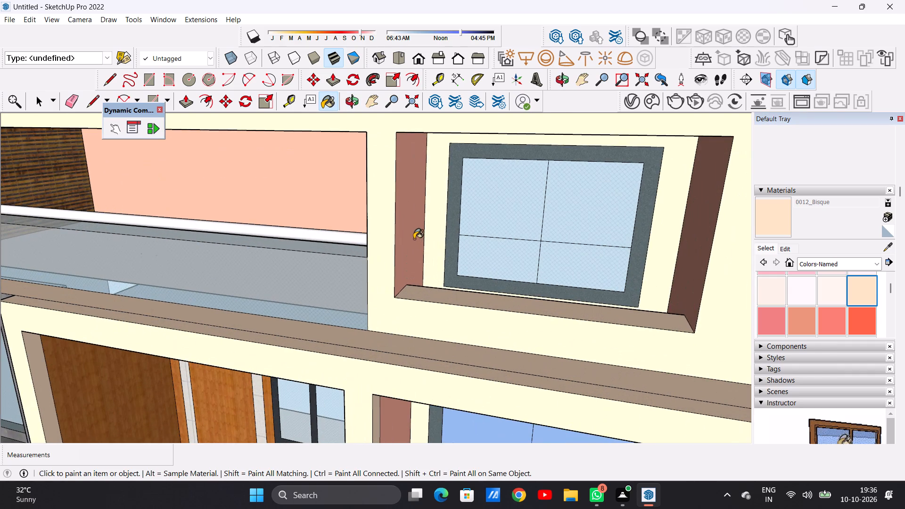
click(414, 239)
middle_drag(477, 279, 630, 283)
click(627, 224)
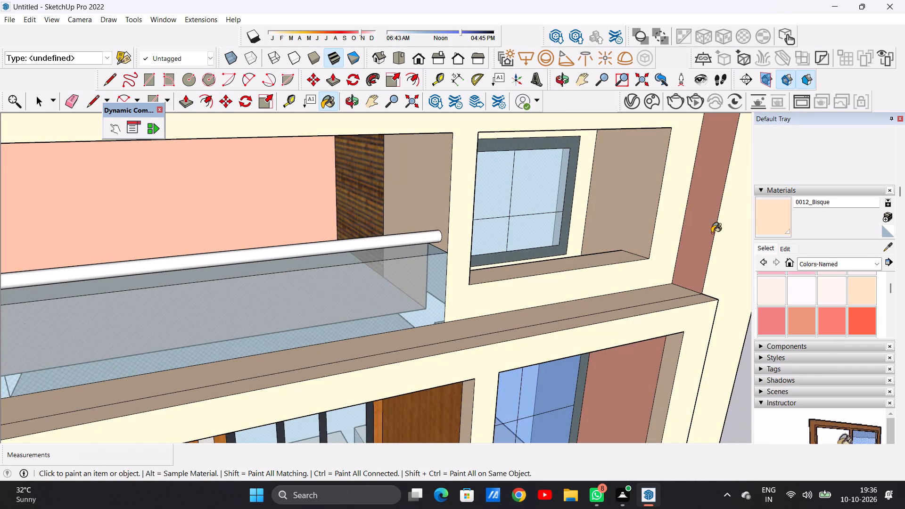
click(697, 241)
Repaint both inner side faces of the framed window bay directly below the top floor with 0012_Bisque.
scroll(508, 242, down, 9)
scroll(585, 310, up, 11)
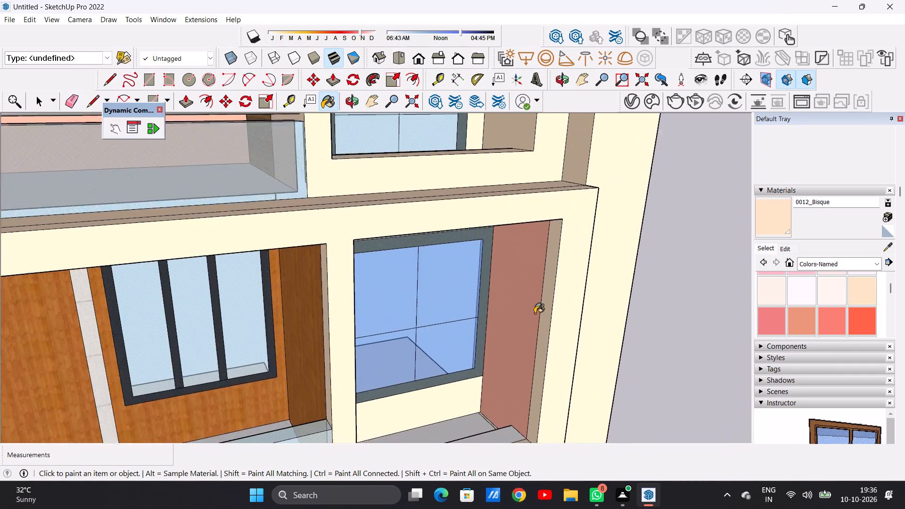
scroll(535, 313, up, 3)
click(506, 309)
scroll(497, 274, down, 13)
scroll(544, 266, up, 1)
middle_drag(543, 272, 328, 286)
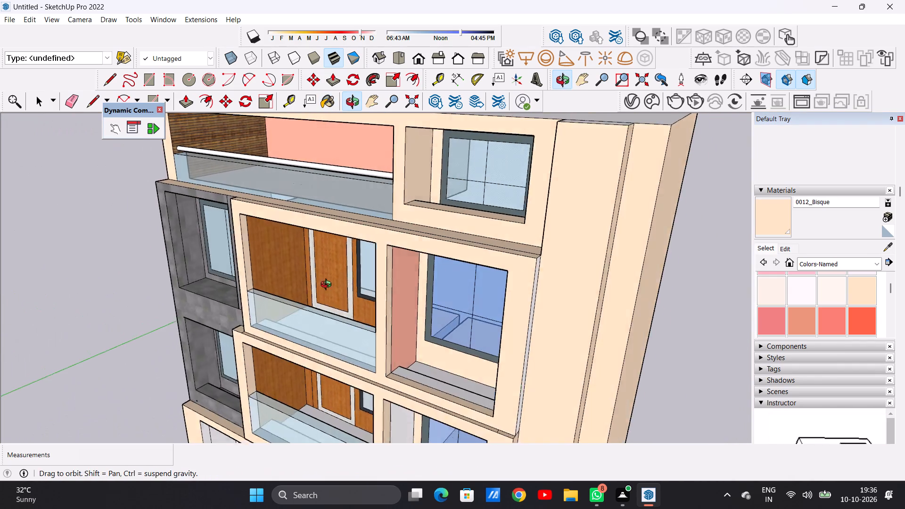
middle_drag(328, 286, 318, 286)
scroll(407, 308, up, 5)
click(393, 304)
Paint both inner sides and the sill of the framed window bay two floors below the top with 0012_Bisque.
scroll(487, 282, down, 3)
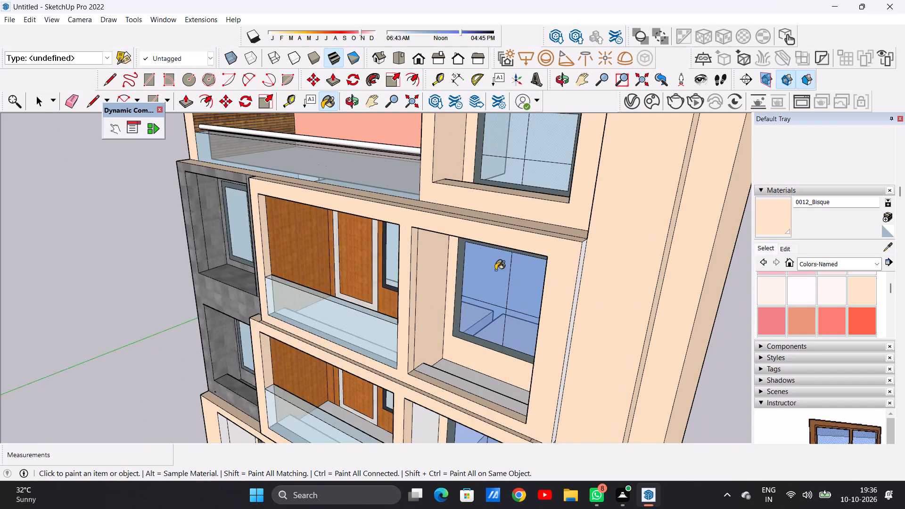
scroll(495, 270, down, 17)
scroll(466, 307, up, 14)
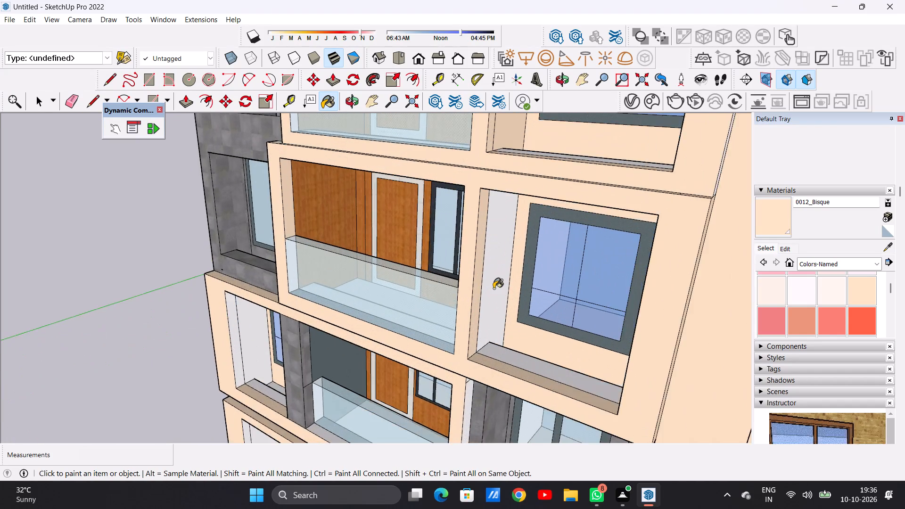
scroll(494, 288, up, 6)
click(486, 282)
scroll(461, 296, down, 15)
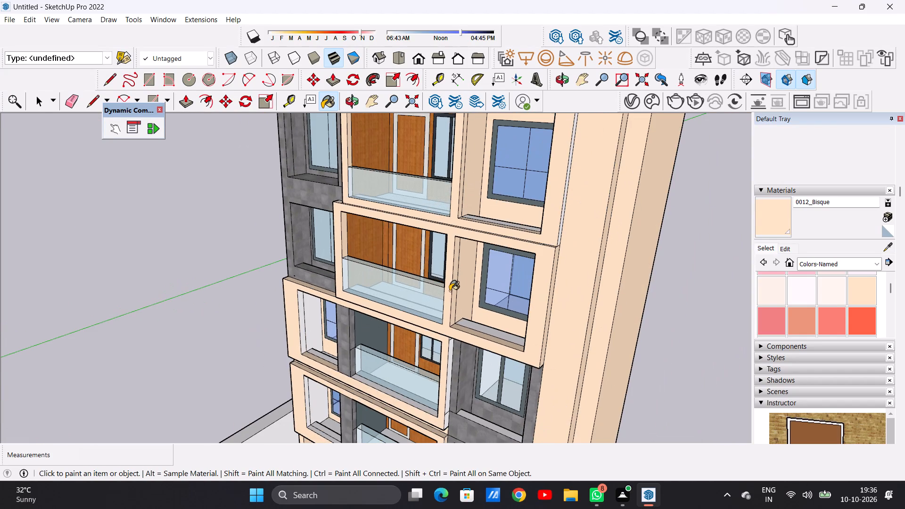
middle_drag(459, 297, 653, 296)
scroll(546, 266, up, 3)
scroll(546, 266, down, 1)
scroll(546, 266, up, 11)
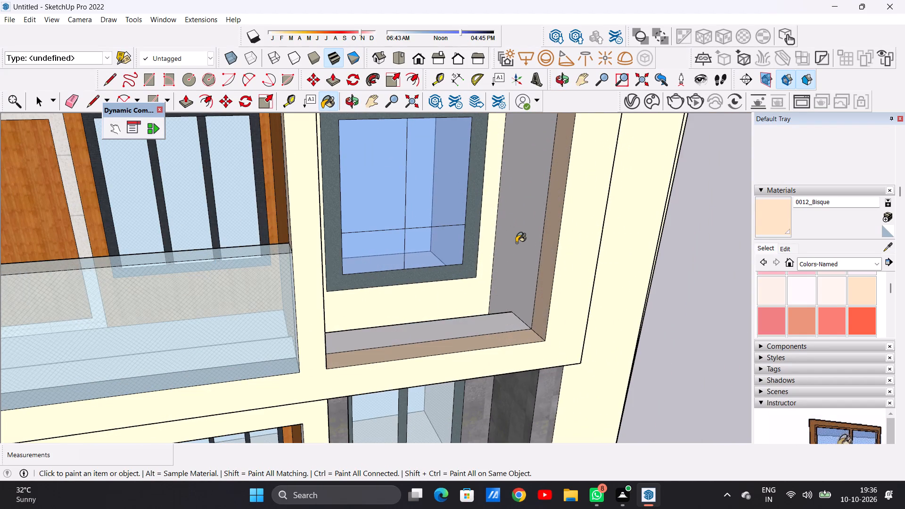
click(513, 242)
click(501, 320)
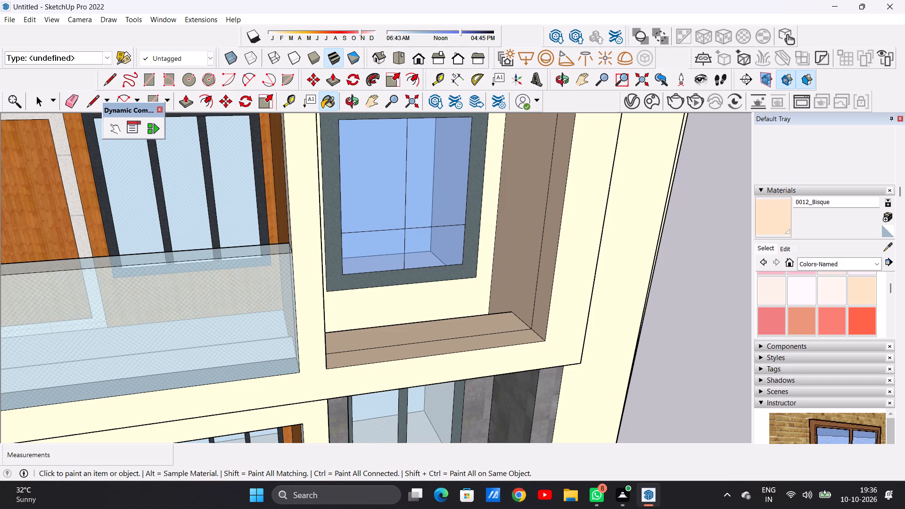
scroll(427, 232, down, 5)
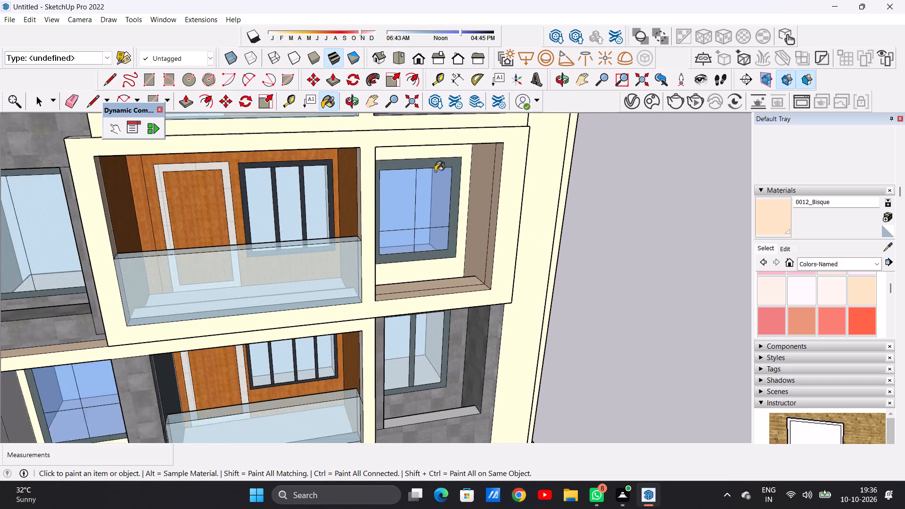
Paint the white inner side face of the balcony opening three floors below the top with 0012_Bisque.
scroll(435, 172, down, 3)
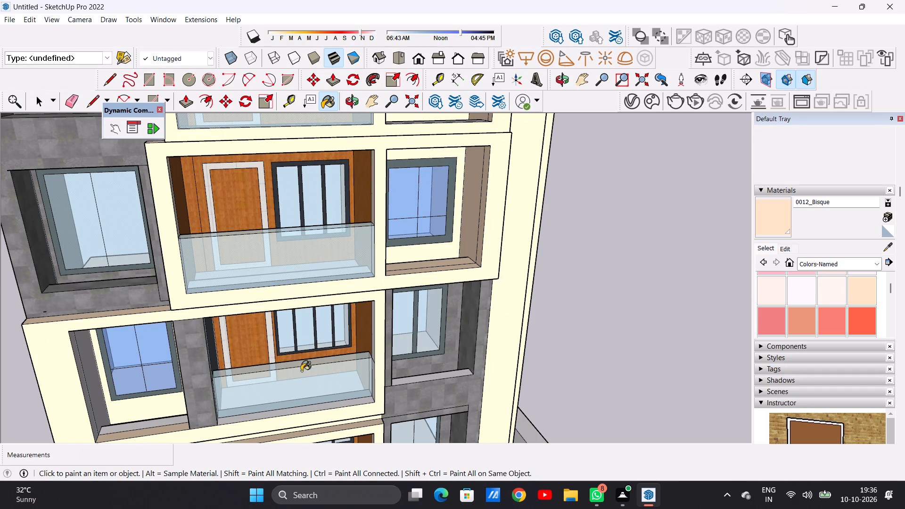
scroll(310, 333, down, 13)
middle_drag(371, 353, 249, 311)
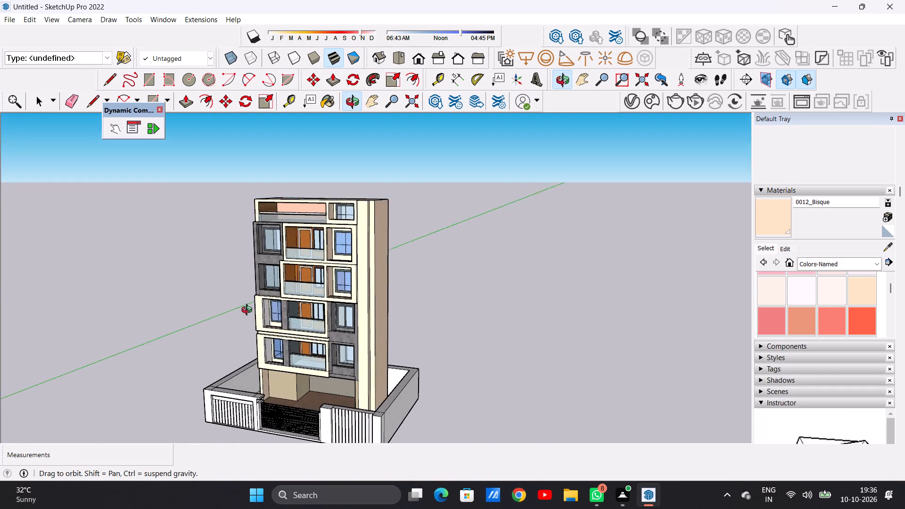
middle_drag(249, 311, 332, 346)
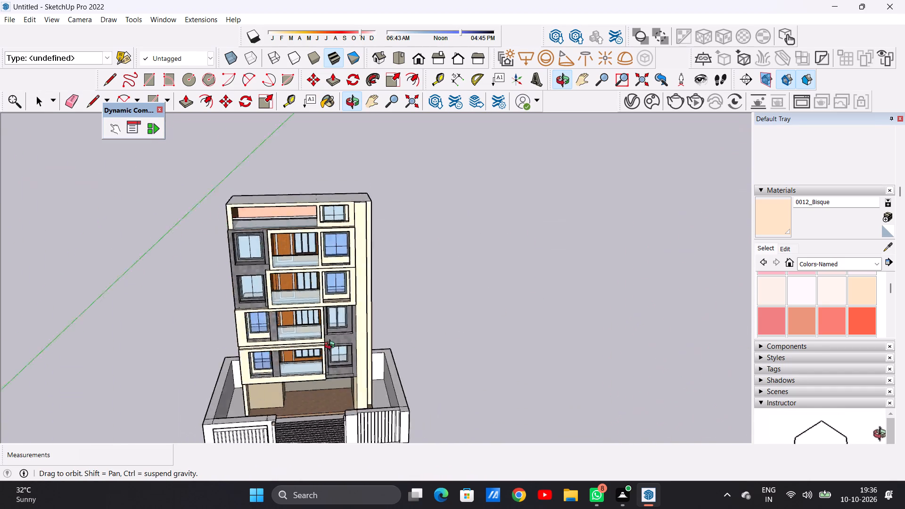
middle_drag(332, 346, 510, 287)
scroll(347, 331, up, 7)
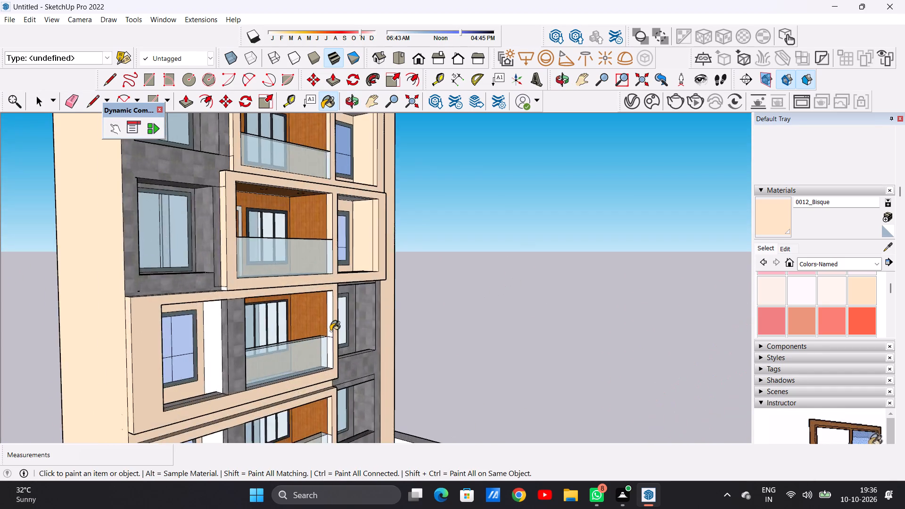
scroll(330, 331, up, 6)
click(328, 317)
Paint the white window recess side next to the stone pillar with 0012_Bisque on both lower framed bays.
scroll(319, 356, down, 11)
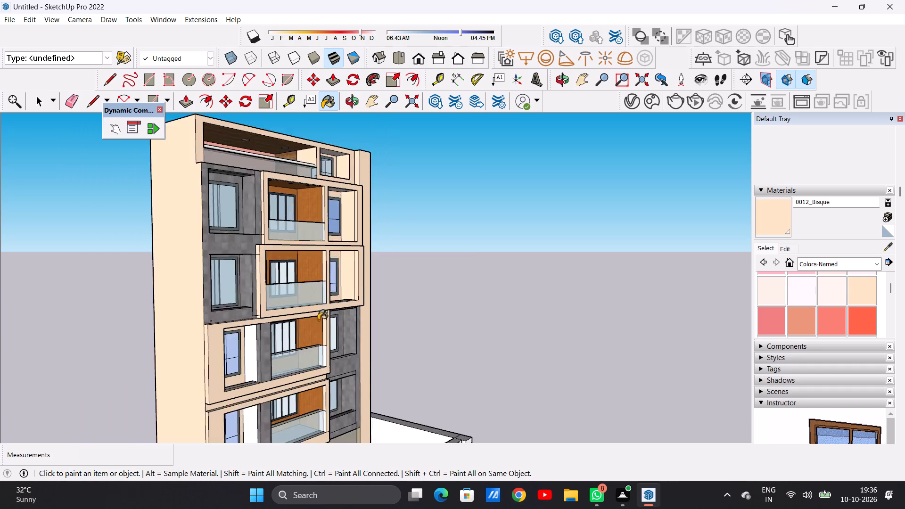
scroll(318, 320, down, 5)
scroll(323, 356, up, 13)
scroll(302, 374, down, 6)
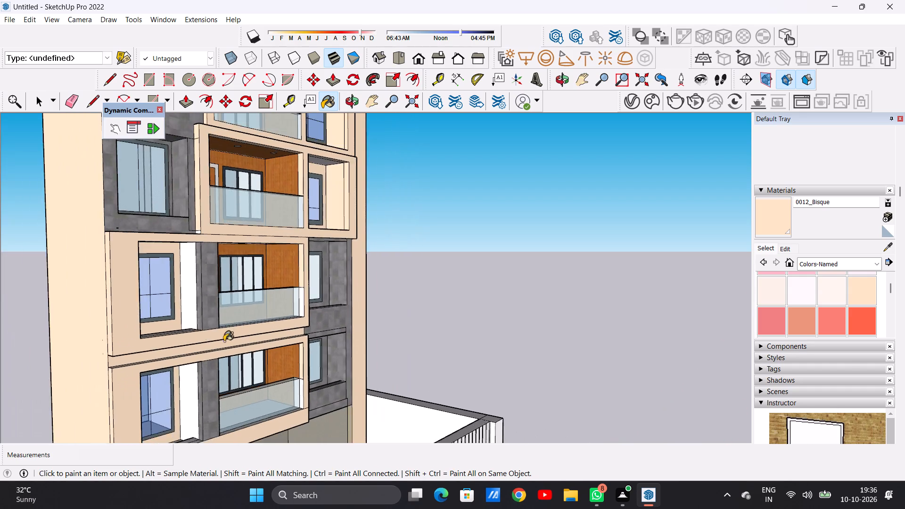
scroll(194, 325, up, 5)
click(185, 280)
scroll(186, 280, down, 8)
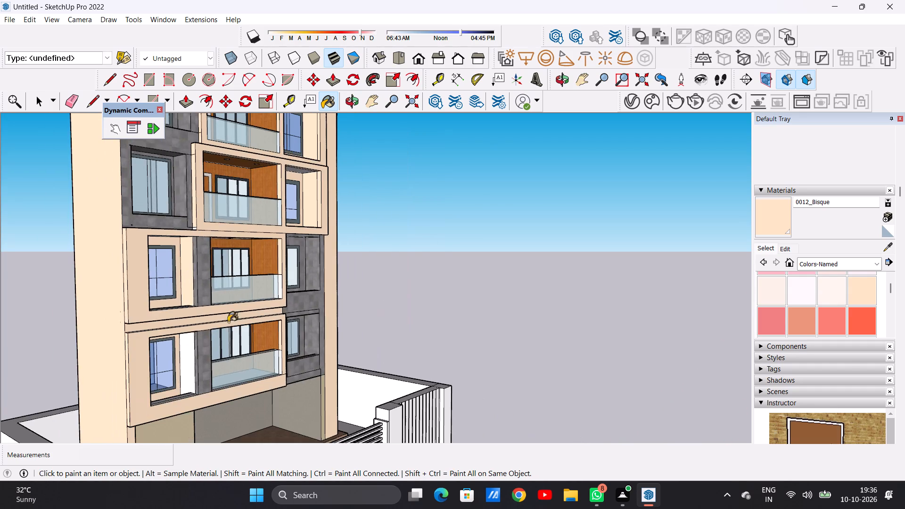
scroll(203, 359, up, 7)
click(178, 345)
scroll(282, 348, down, 10)
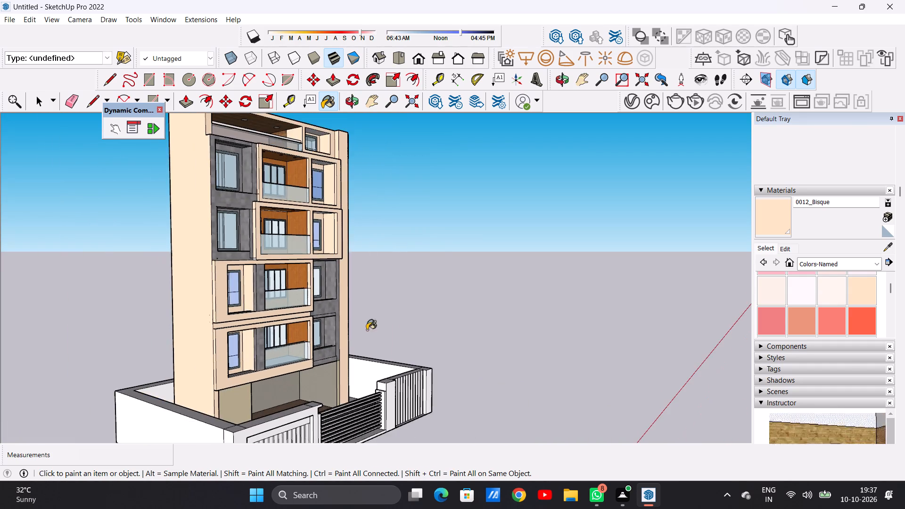
Paint the outer-end recess side and its front strip with 0012_Bisque in both lower framed window bays.
middle_drag(423, 330, 93, 346)
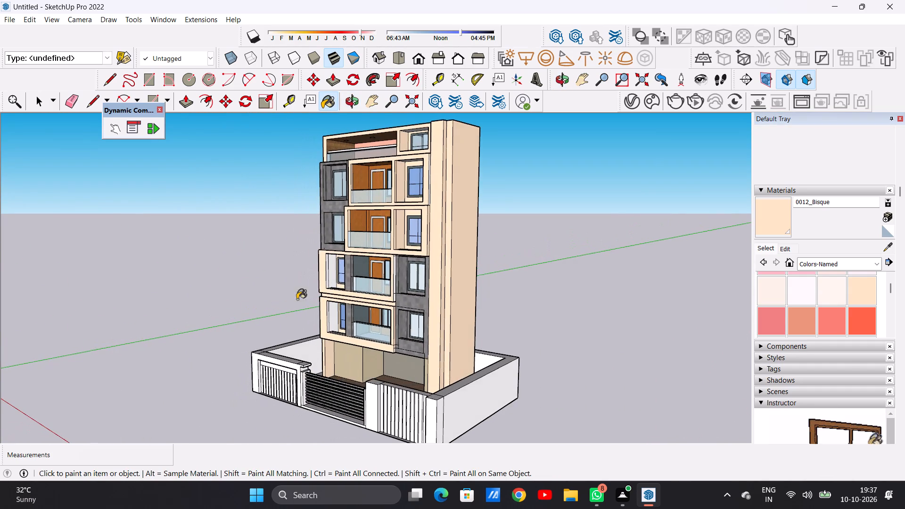
scroll(345, 290, up, 14)
click(308, 261)
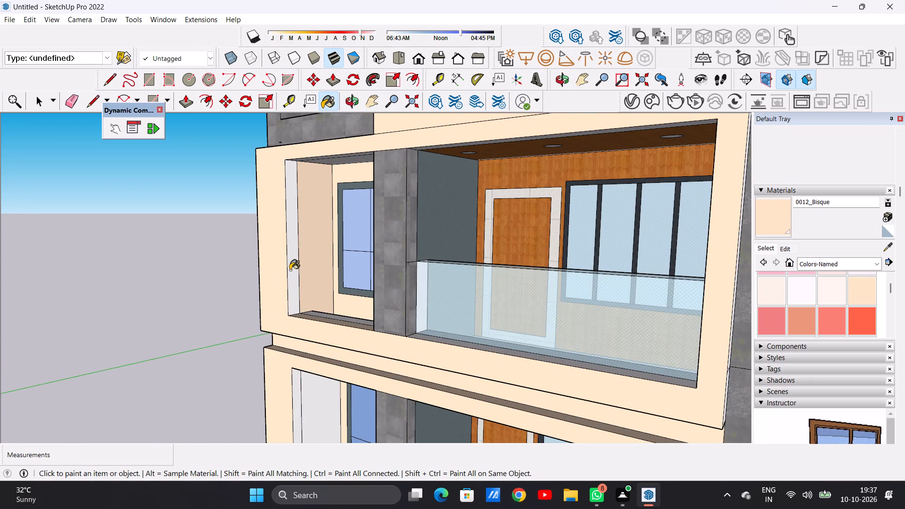
click(290, 270)
click(312, 395)
click(298, 399)
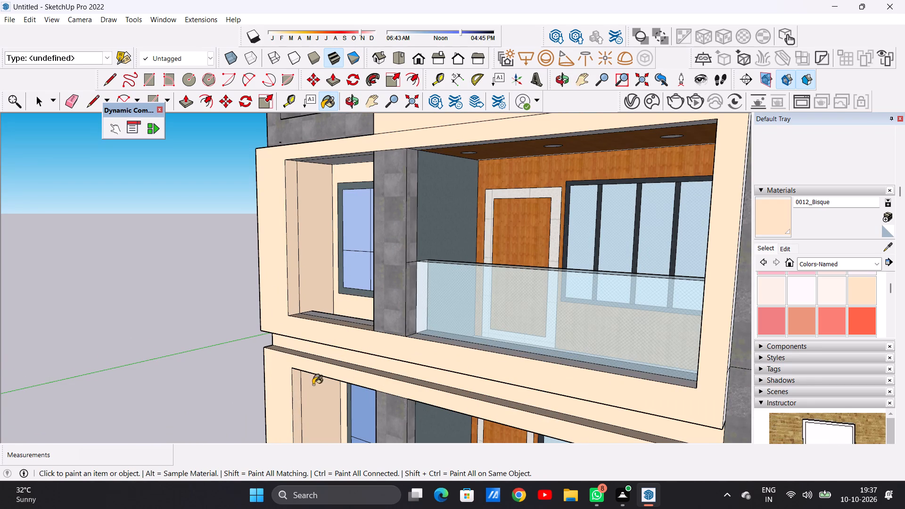
scroll(355, 330, down, 7)
Paint the window recess ceiling, its front strip and the balcony's front ceiling strip three floors below the top with 0012_Bisque.
middle_drag(329, 312, 608, 326)
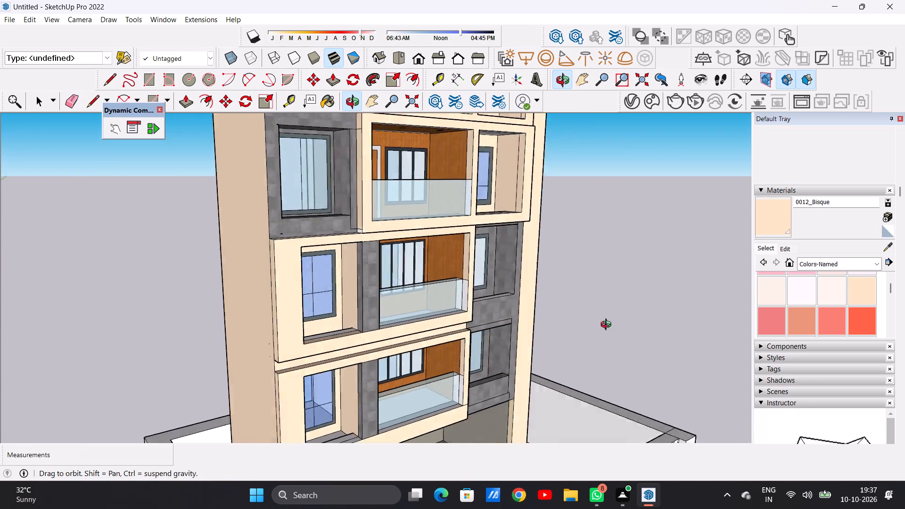
middle_drag(608, 326, 625, 324)
middle_click(625, 324)
middle_drag(454, 331, 321, 338)
scroll(353, 334, down, 7)
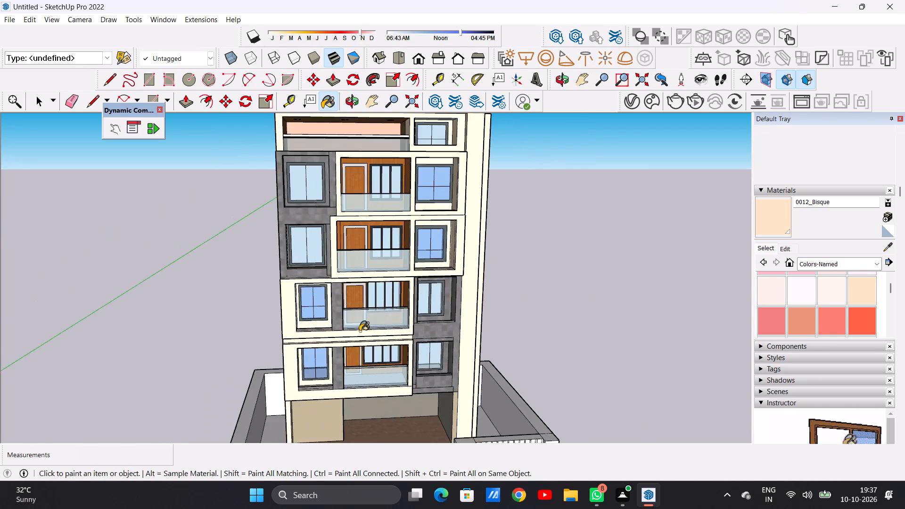
scroll(360, 331, down, 2)
middle_drag(368, 350, 271, 273)
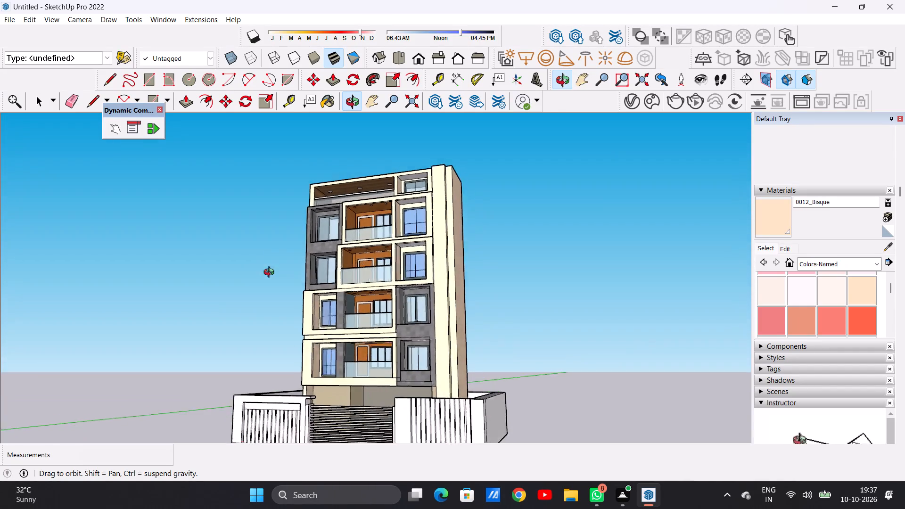
middle_drag(271, 273, 303, 247)
scroll(347, 303, up, 6)
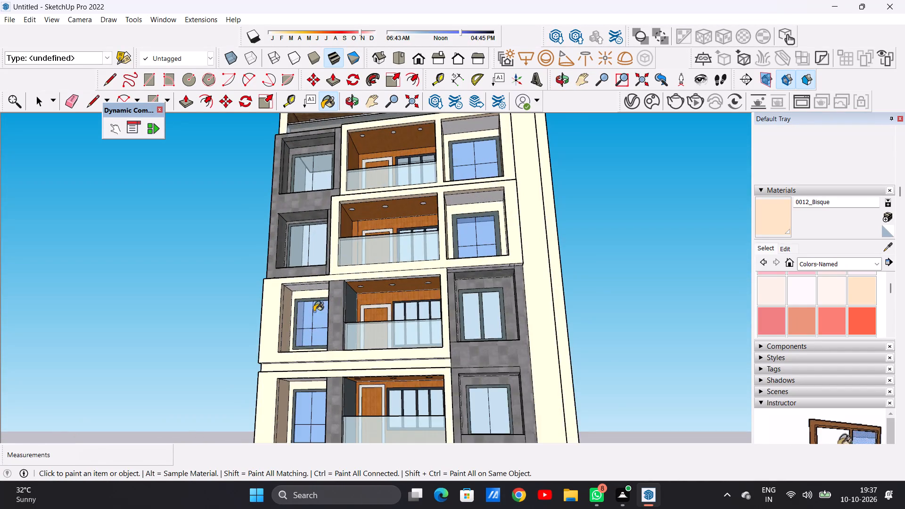
scroll(315, 312, up, 1)
middle_drag(312, 297, 308, 280)
scroll(310, 284, up, 13)
click(298, 277)
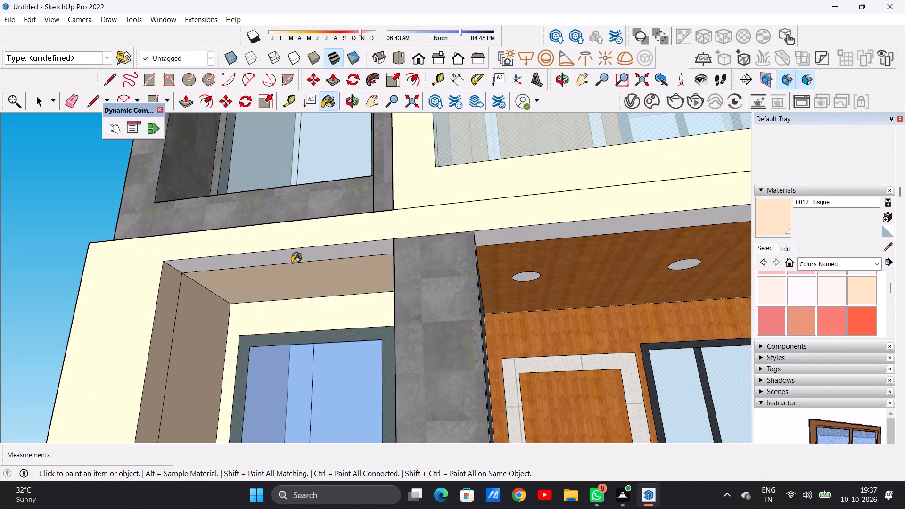
click(288, 258)
click(488, 240)
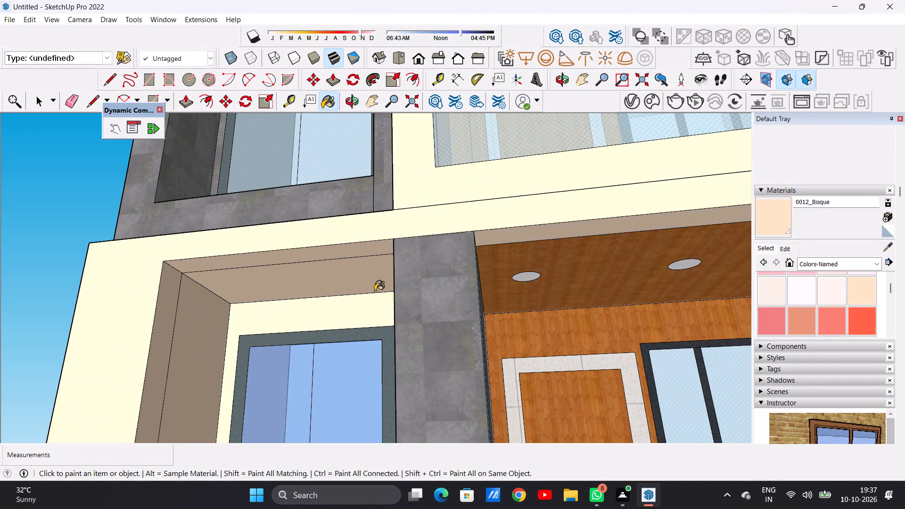
Paint the window recess ceiling, its front strip and the balcony's front ceiling strip on the lowest framed bay with 0012_Bisque.
scroll(364, 307, down, 12)
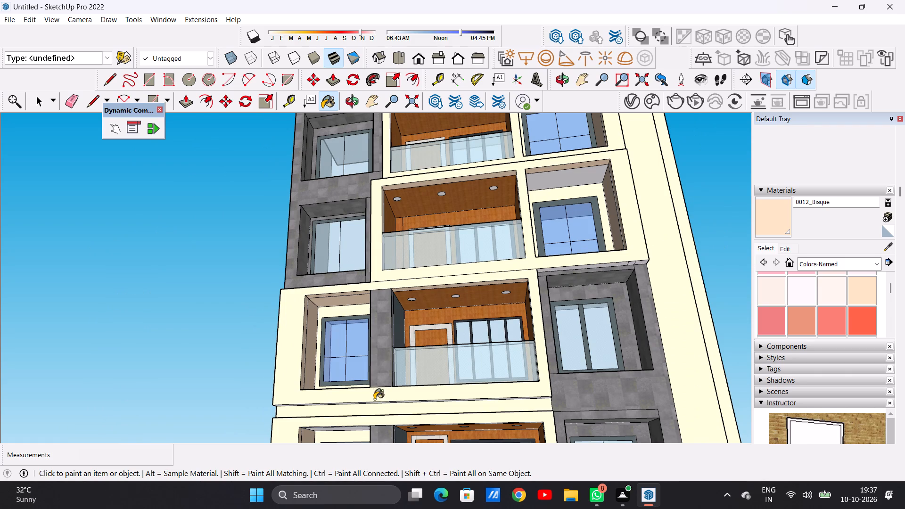
scroll(375, 368, down, 11)
scroll(373, 409, up, 20)
scroll(373, 409, up, 3)
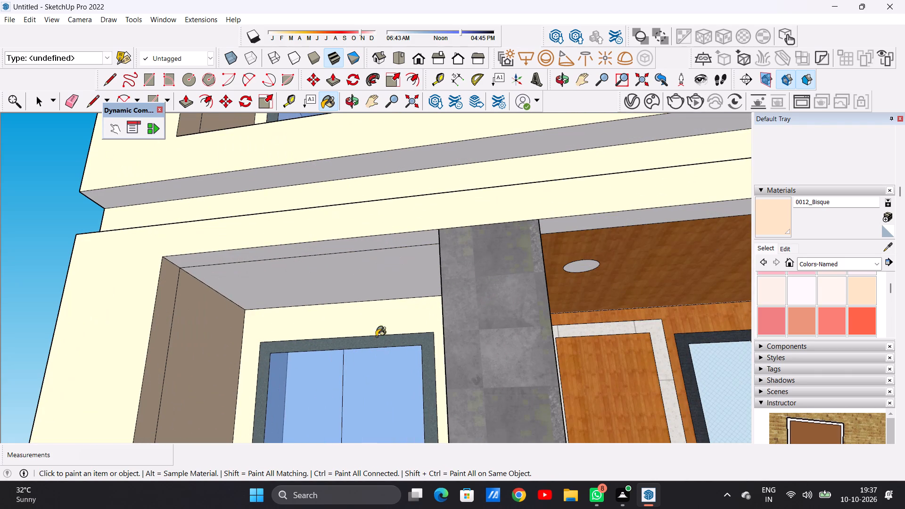
click(367, 283)
click(385, 245)
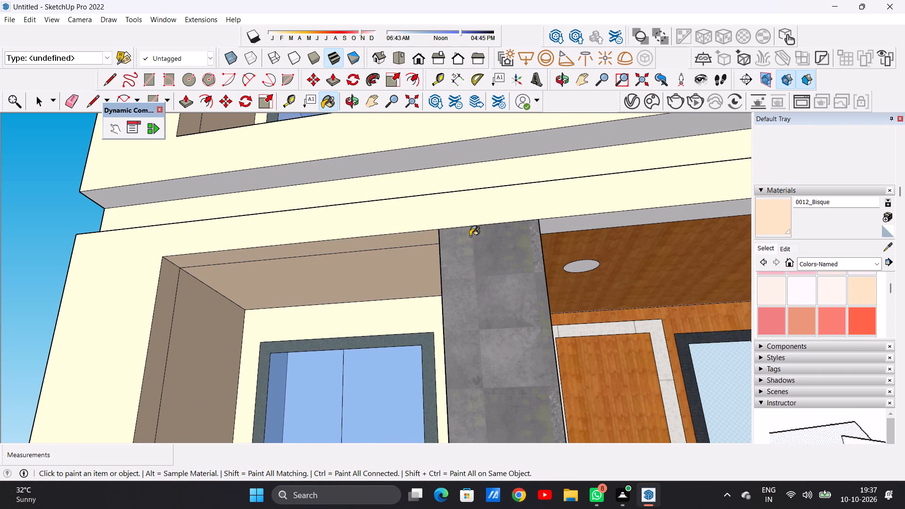
click(565, 224)
Paint the front ceiling strip of the framed balcony two floors below the top with 0012_Bisque.
scroll(402, 321, down, 5)
scroll(354, 343, down, 3)
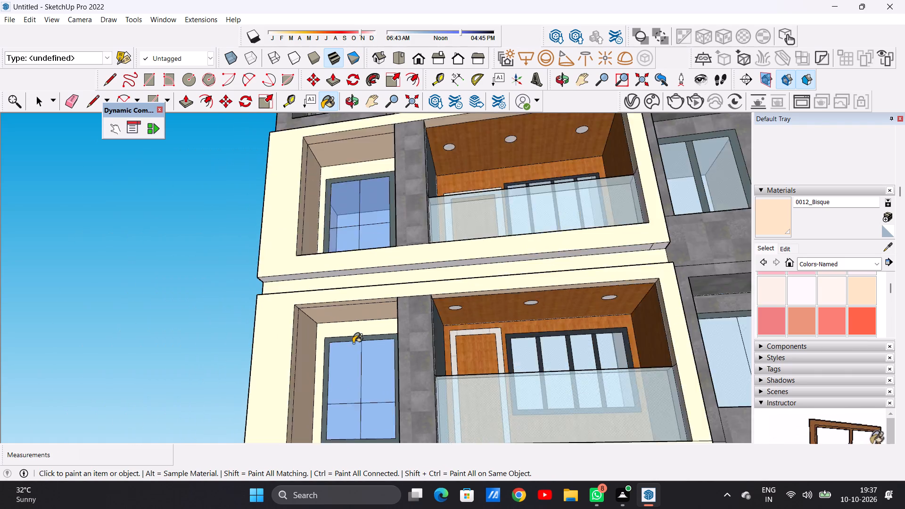
scroll(353, 343, down, 13)
scroll(393, 235, up, 4)
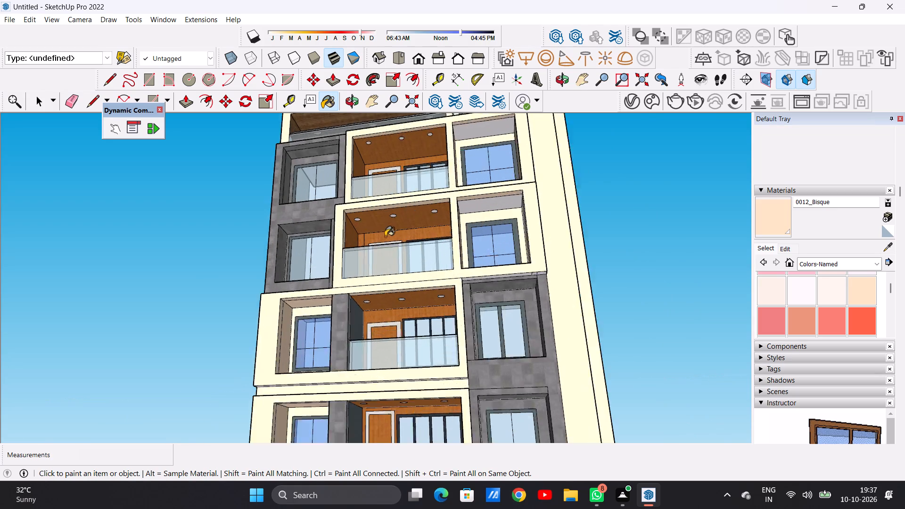
scroll(385, 237, up, 4)
scroll(364, 191, up, 13)
click(346, 210)
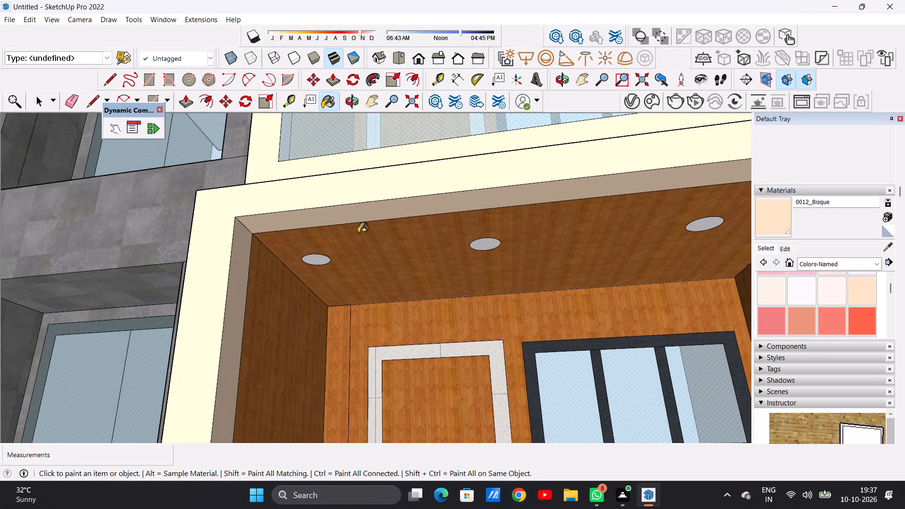
Examine the balcony ceiling edge directly below the top floor and the finishes across the whole front facade.
scroll(359, 238, down, 18)
scroll(383, 178, up, 7)
scroll(382, 222, up, 7)
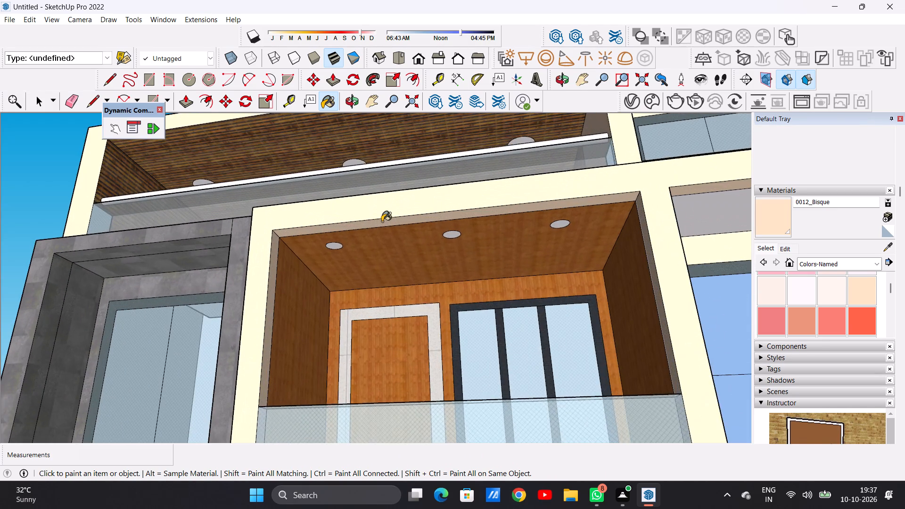
middle_drag(378, 229, 375, 274)
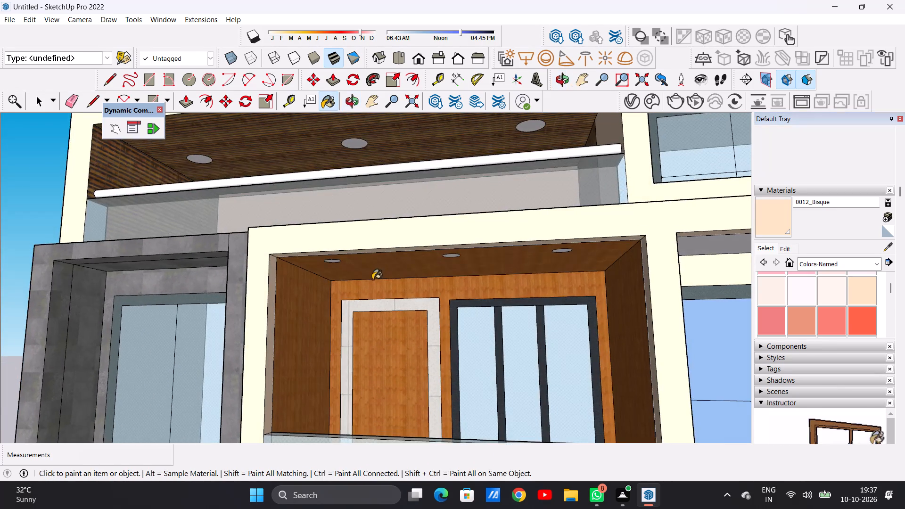
scroll(360, 297, down, 18)
middle_drag(369, 310, 456, 357)
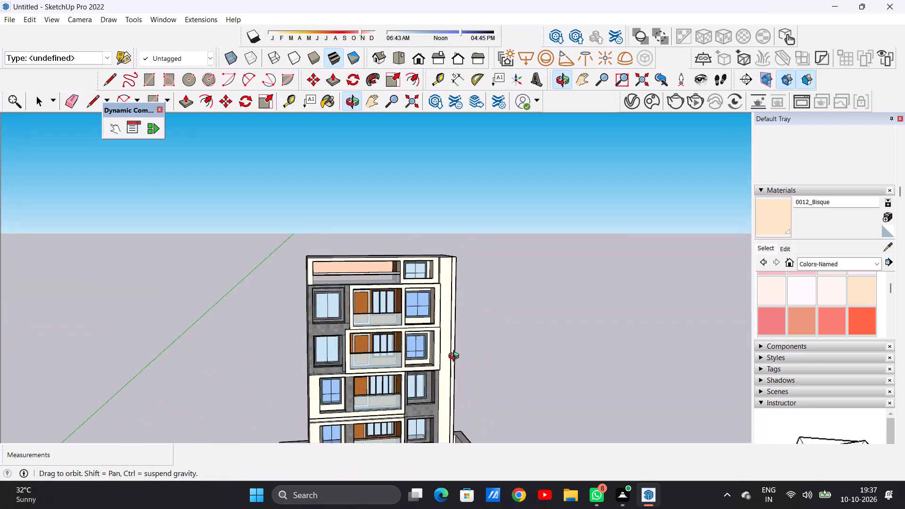
middle_drag(456, 357, 402, 367)
scroll(436, 323, down, 9)
Paint the top-floor terrace handrail with Formica Speckled Grey from the Synthetic Surfaces materials.
scroll(415, 401, up, 6)
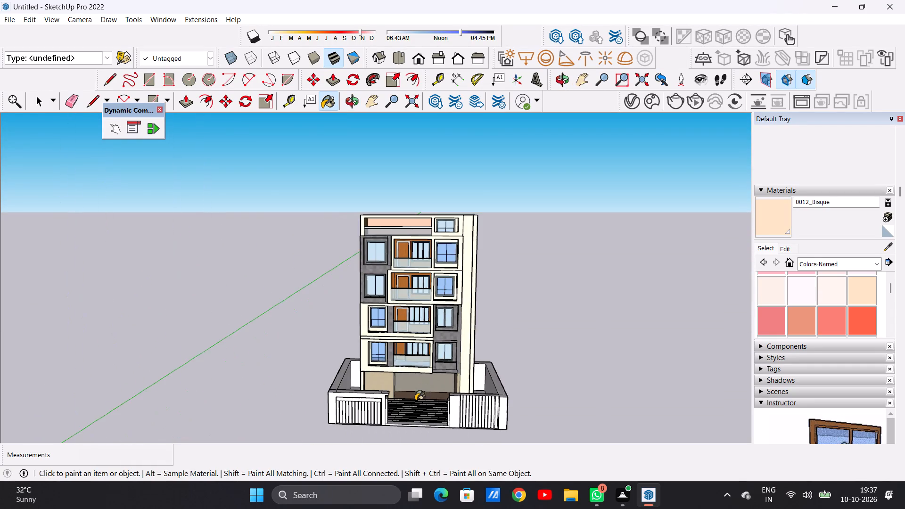
scroll(440, 217, up, 6)
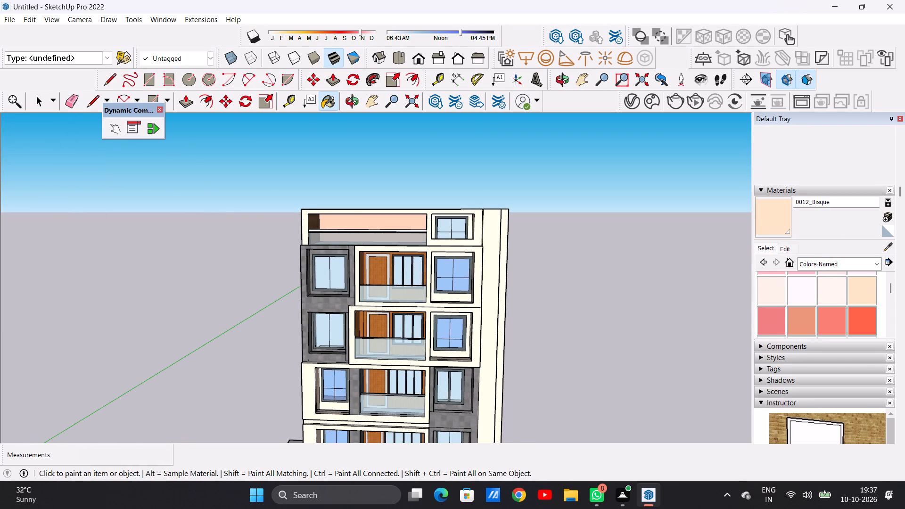
click(765, 250)
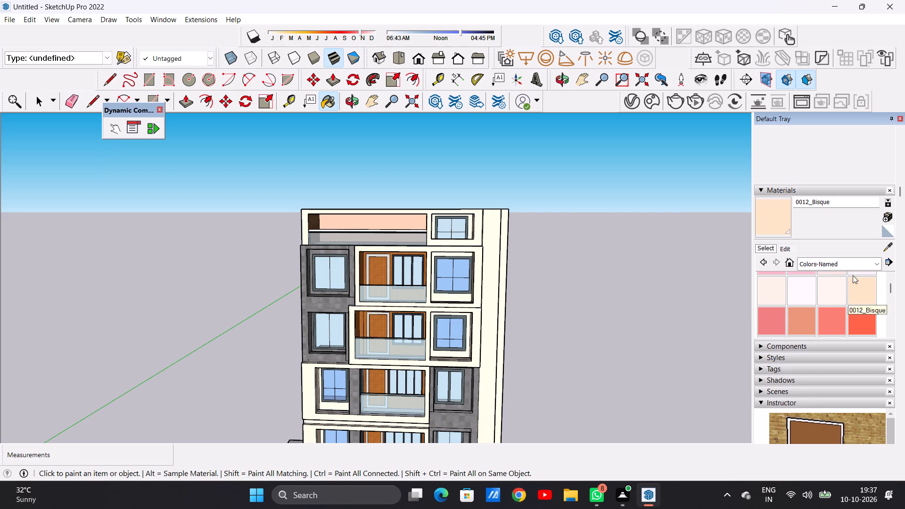
click(876, 258)
click(833, 377)
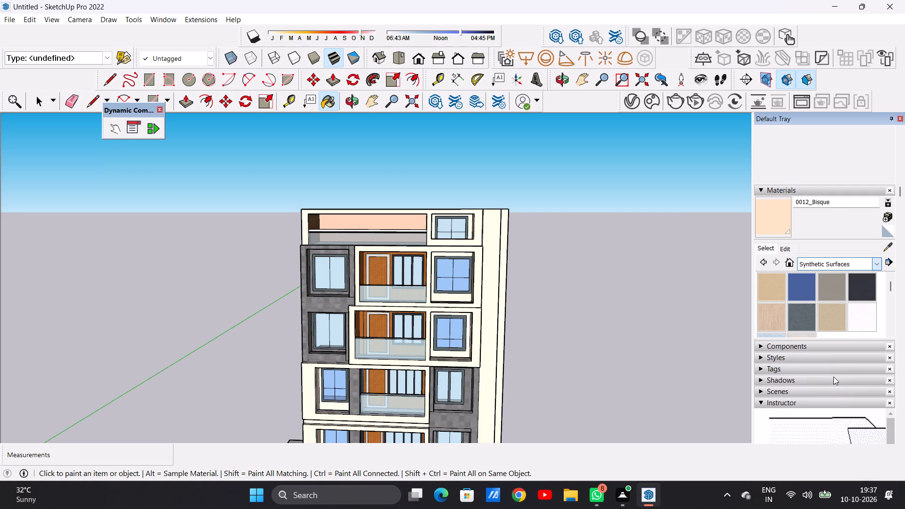
click(807, 315)
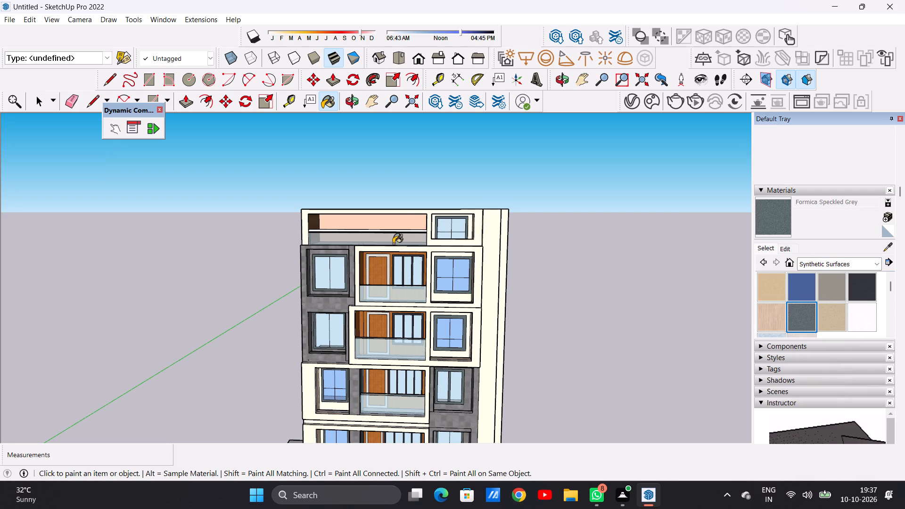
scroll(405, 227, up, 18)
click(419, 249)
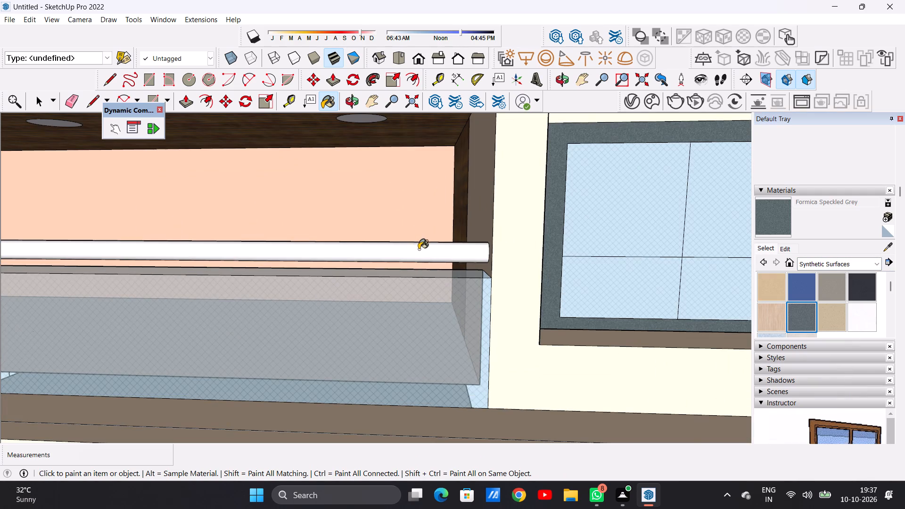
scroll(420, 250, down, 19)
scroll(438, 248, up, 7)
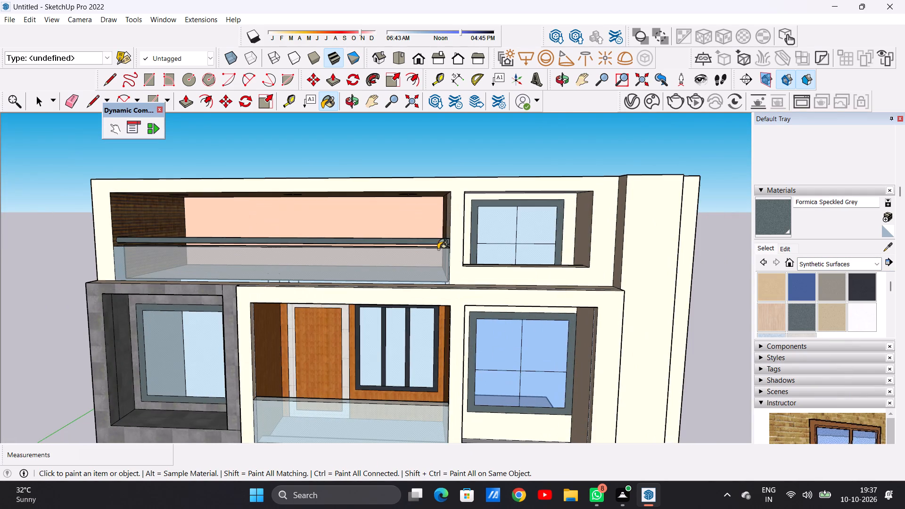
scroll(468, 259, down, 10)
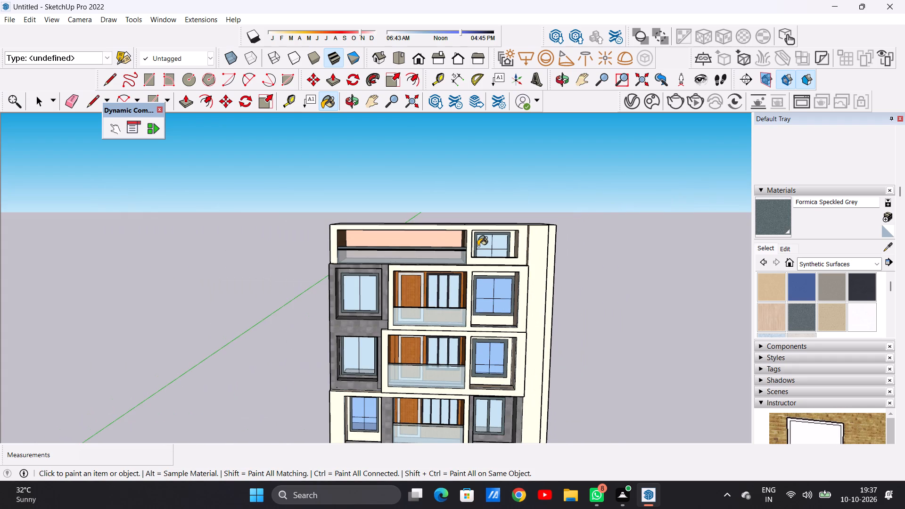
key(space)
scroll(432, 247, down, 10)
scroll(443, 238, up, 1)
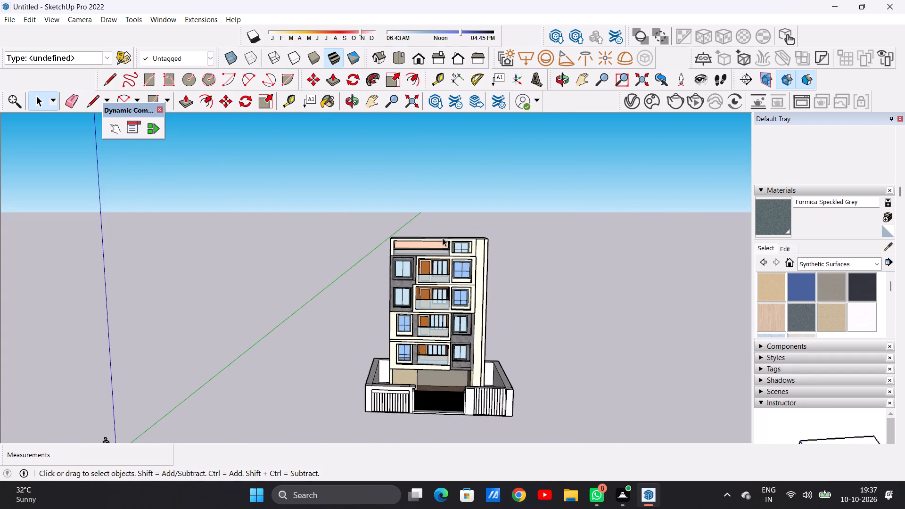
Examine the building's front facade, roof and top-floor terrace from several angles to find surfaces still lacking a finish.
scroll(437, 264, down, 5)
middle_drag(465, 319, 520, 294)
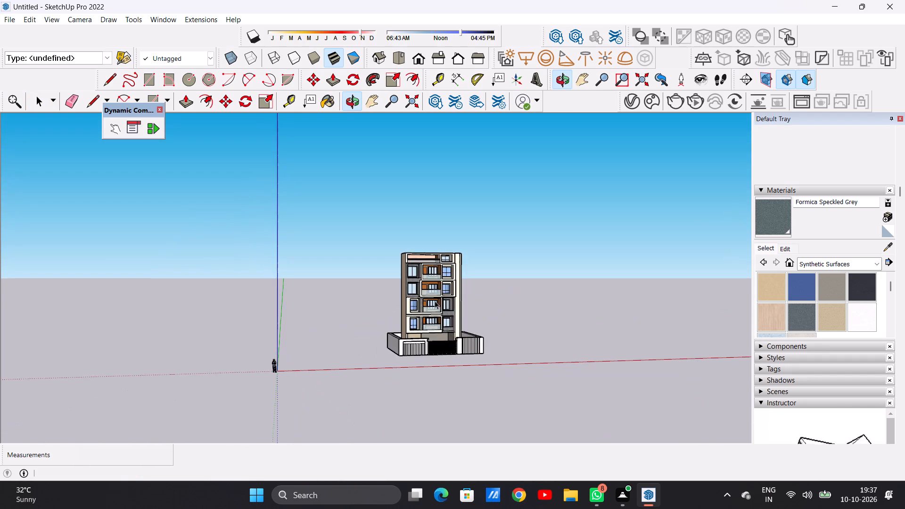
middle_drag(384, 312, 371, 335)
scroll(371, 335, up, 1)
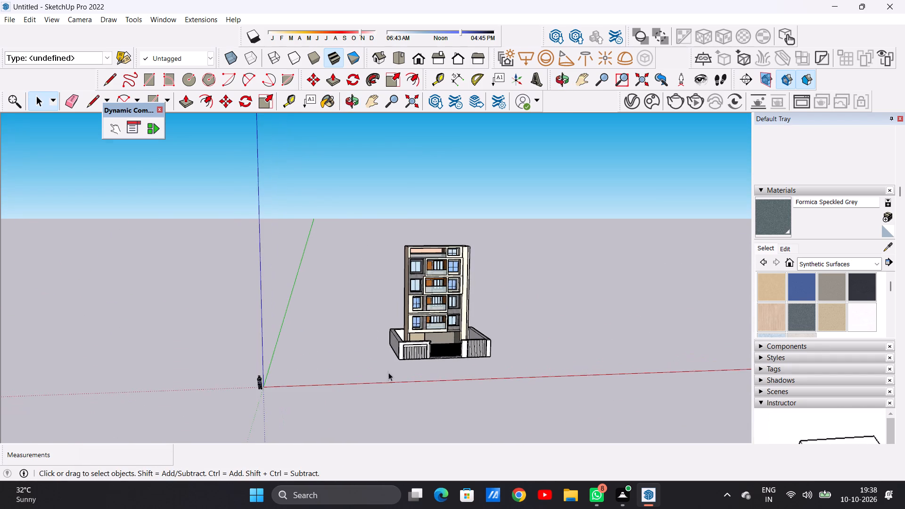
scroll(448, 364, up, 6)
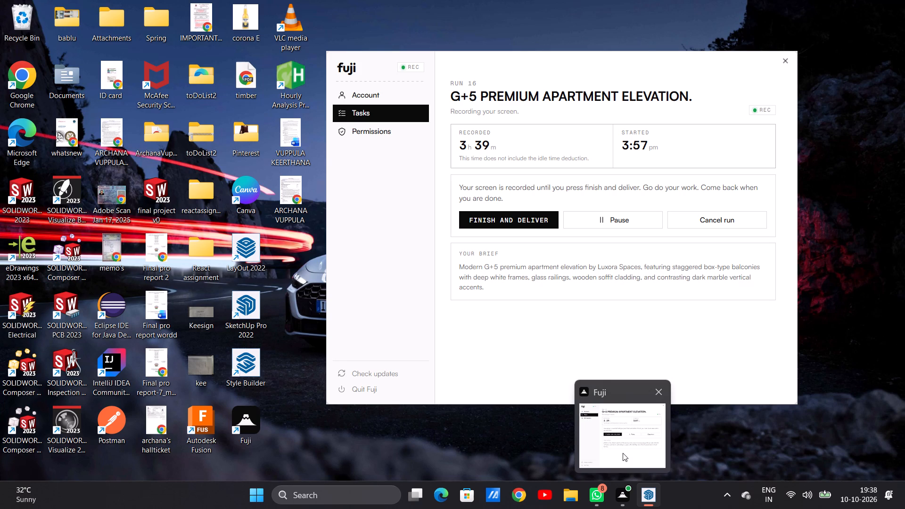
click(639, 444)
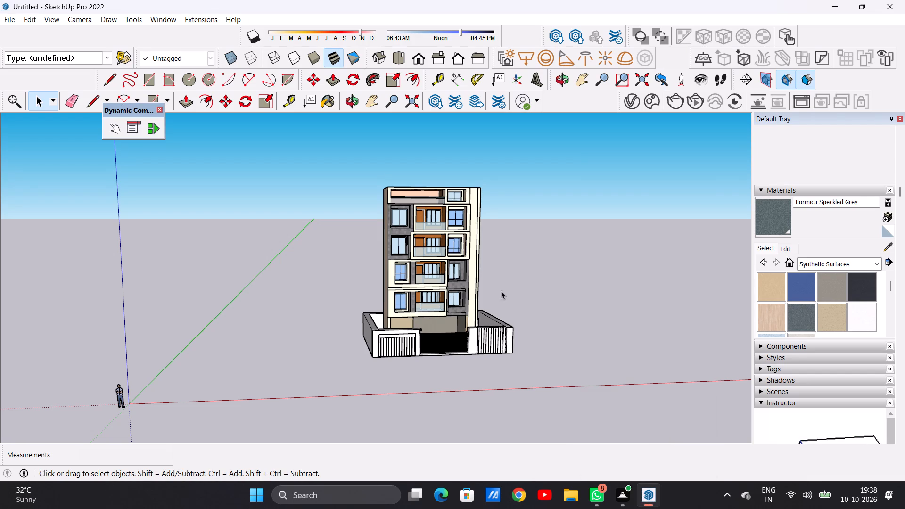
scroll(473, 245, up, 2)
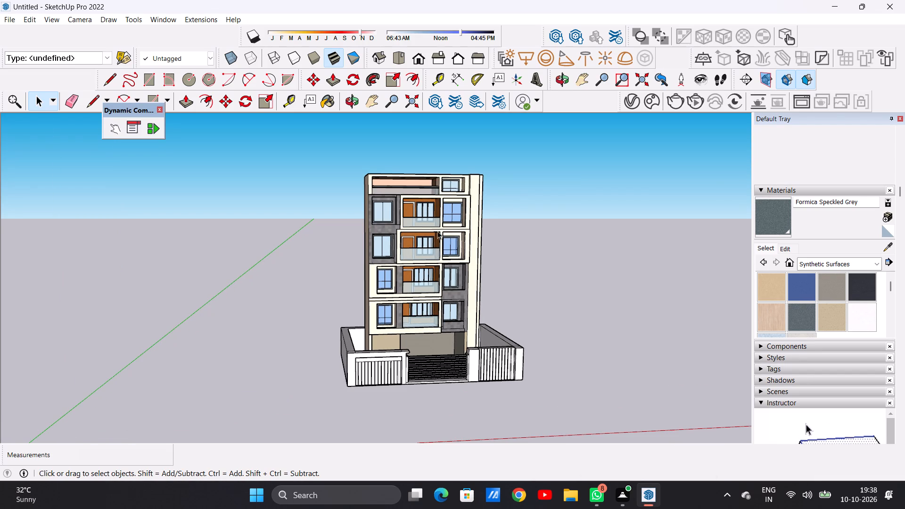
scroll(442, 172, up, 4)
middle_drag(439, 207, 400, 315)
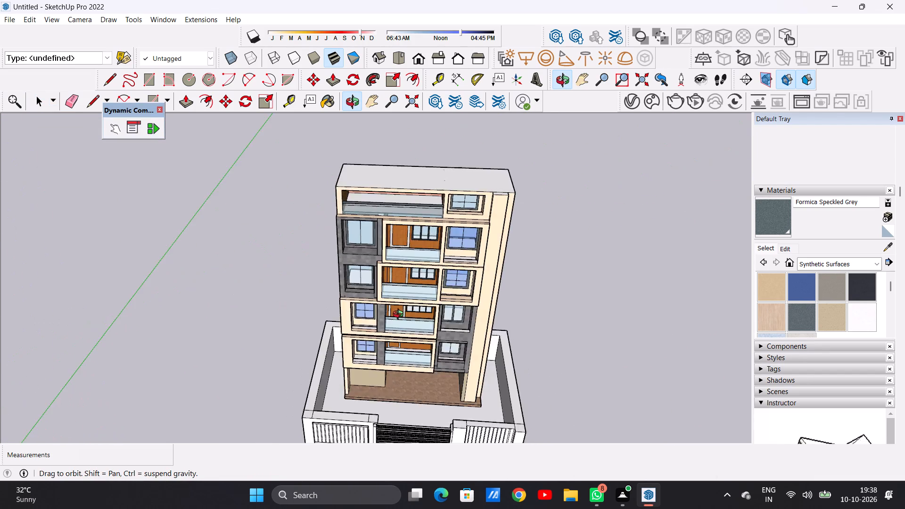
middle_drag(400, 315, 327, 209)
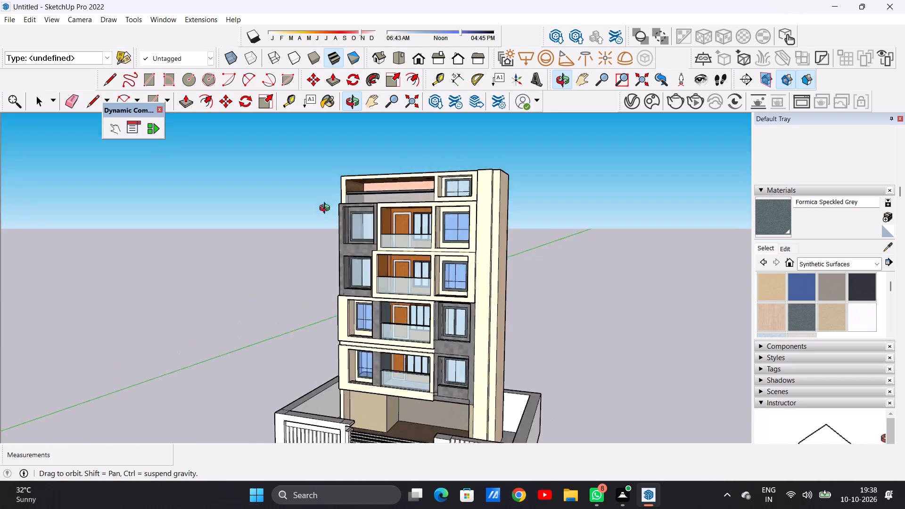
middle_drag(327, 209, 423, 265)
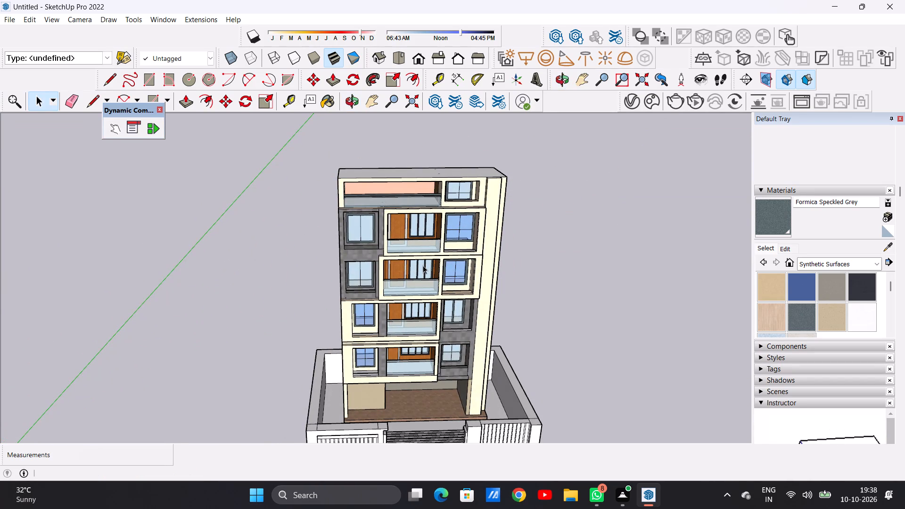
scroll(414, 251, down, 4)
scroll(418, 202, up, 6)
middle_drag(420, 221, 409, 213)
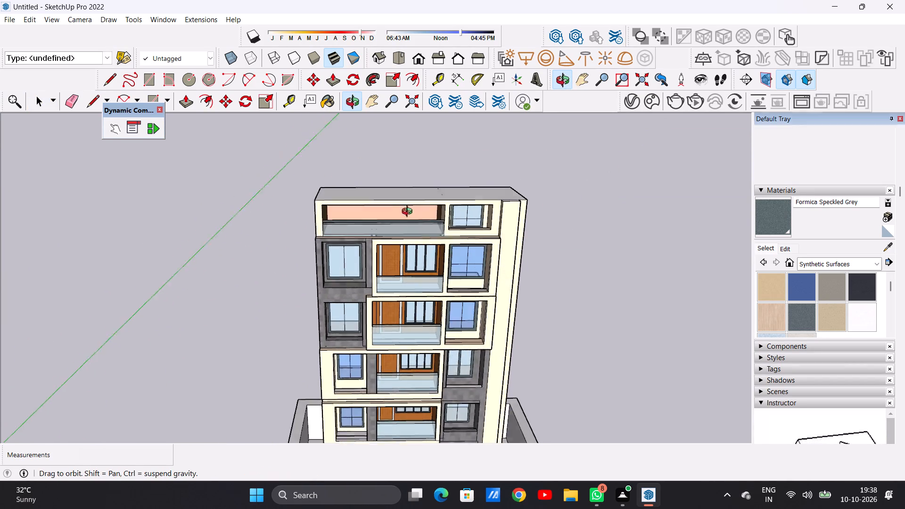
middle_drag(409, 213, 408, 152)
scroll(396, 258, down, 3)
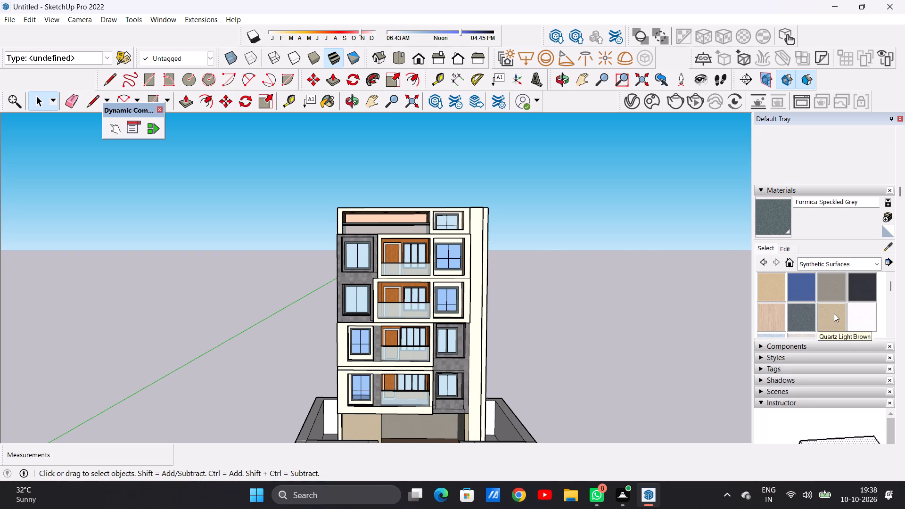
Paint the back wall of the top-floor terrace with Formica Laminate Light from the Synthetic Surfaces materials.
click(772, 285)
scroll(431, 218, up, 5)
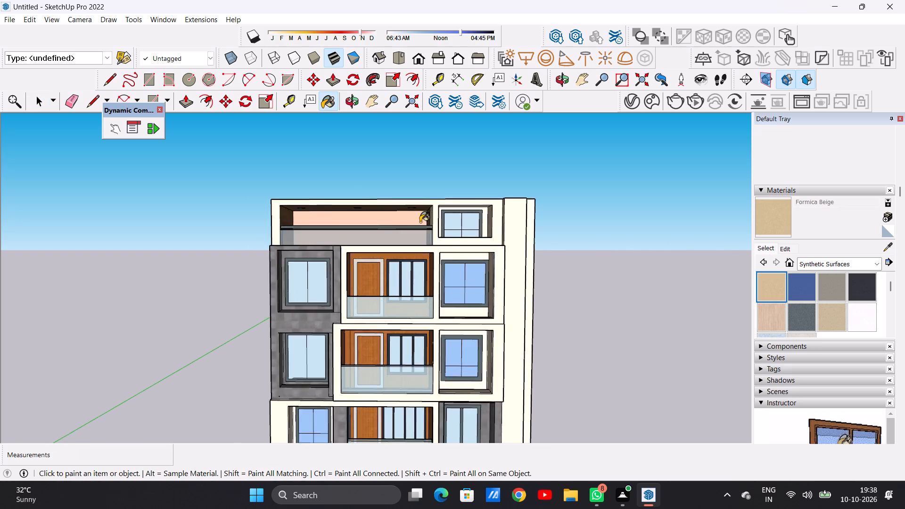
scroll(420, 222, up, 4)
click(765, 318)
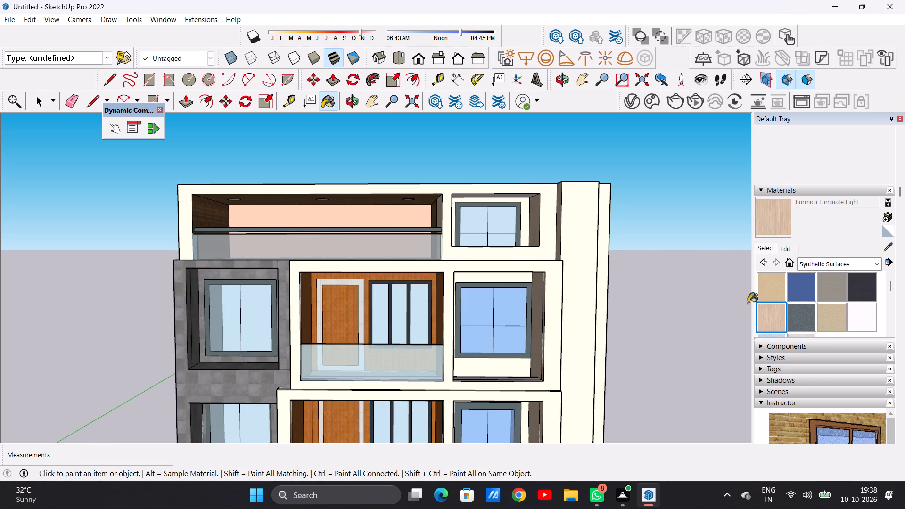
scroll(395, 201, up, 11)
click(407, 246)
scroll(388, 270, down, 4)
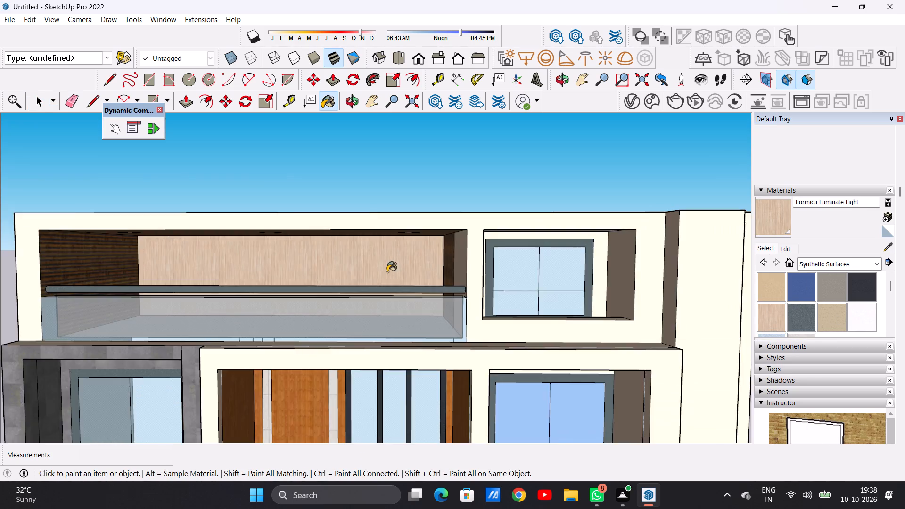
scroll(387, 272, down, 15)
scroll(367, 258, up, 1)
scroll(369, 257, down, 7)
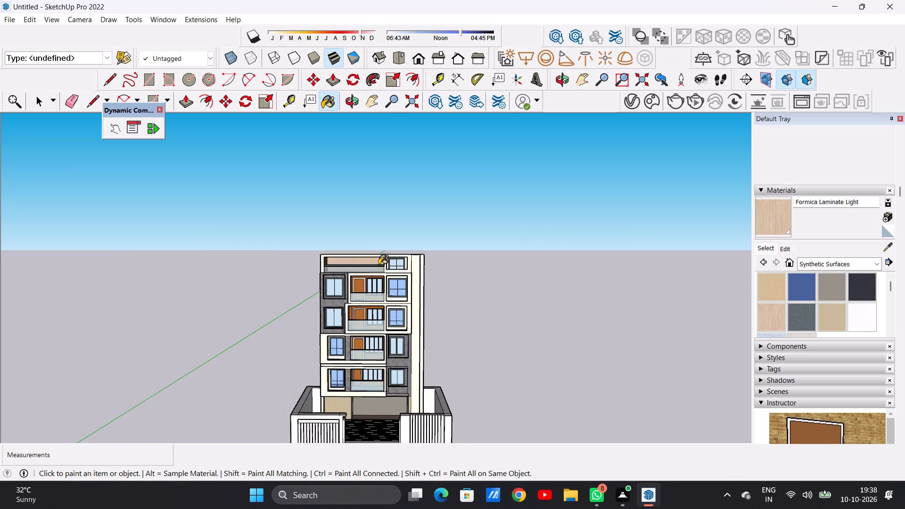
Paint the building's roof top and the top of the adjoining vertical pier with Formica Laminate Light.
scroll(388, 265, down, 1)
middle_drag(440, 270, 424, 372)
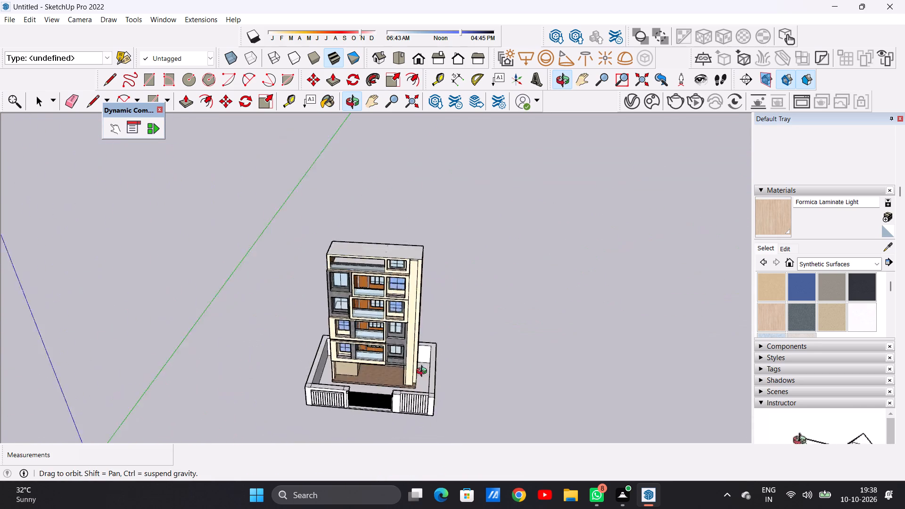
middle_drag(424, 372, 453, 420)
scroll(401, 274, up, 13)
scroll(405, 240, down, 1)
click(405, 240)
scroll(404, 250, up, 15)
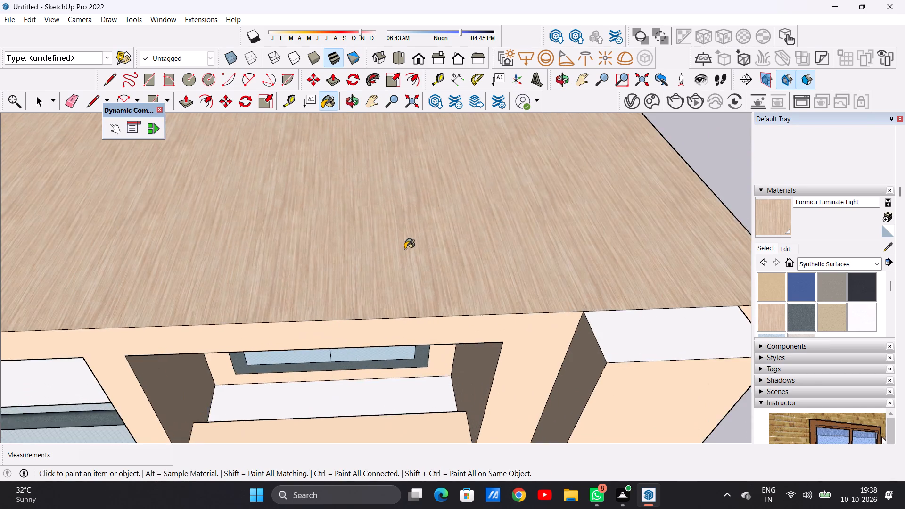
scroll(407, 247, down, 6)
click(521, 293)
scroll(394, 237, down, 6)
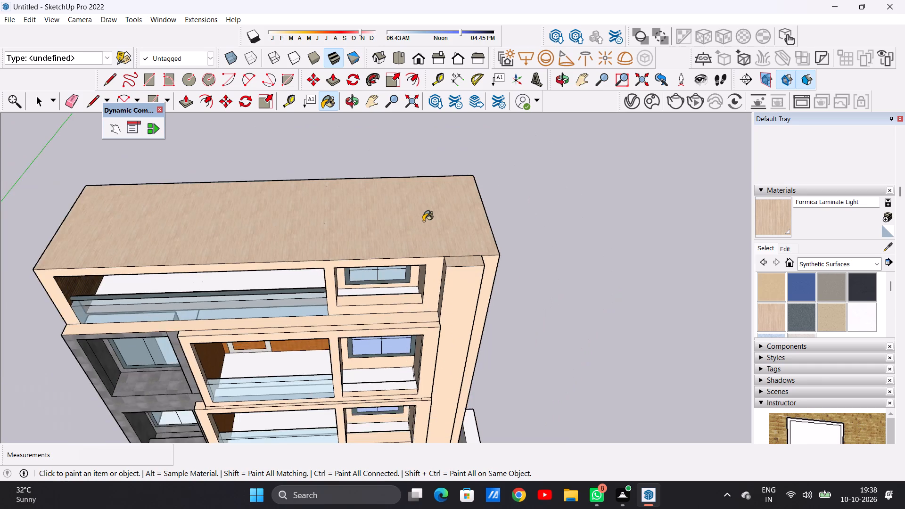
scroll(423, 221, down, 9)
Paint the top-floor terrace floor with Leather Blue from the Carpet, Fabrics, Leathers materials.
middle_drag(239, 236, 667, 212)
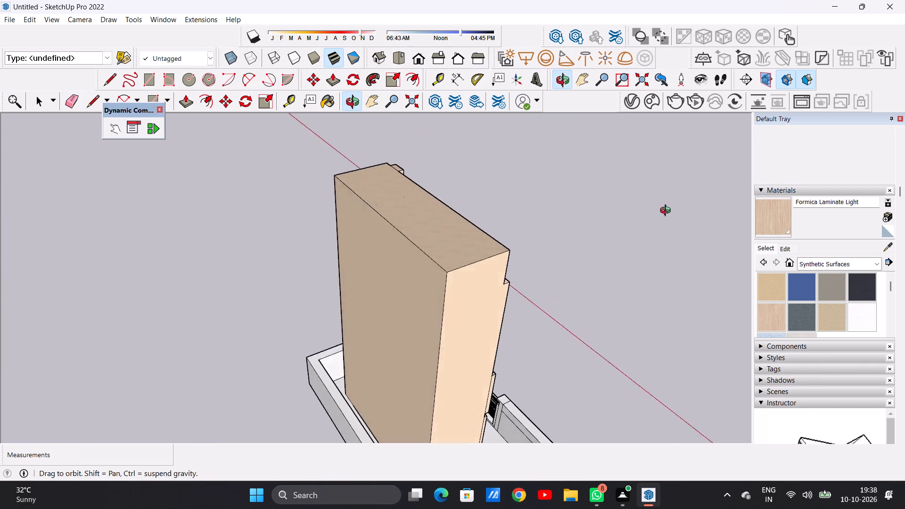
middle_drag(667, 212, 198, 213)
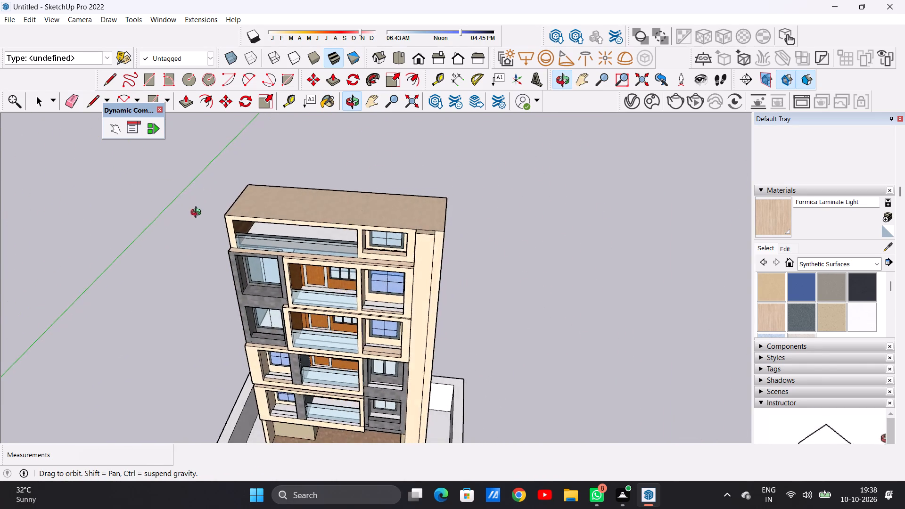
middle_drag(198, 213, 180, 229)
scroll(296, 254, up, 12)
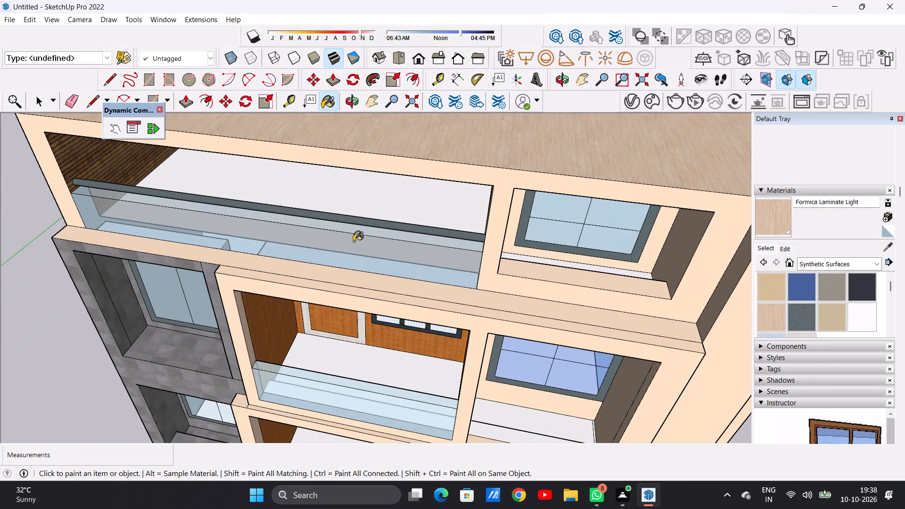
click(878, 263)
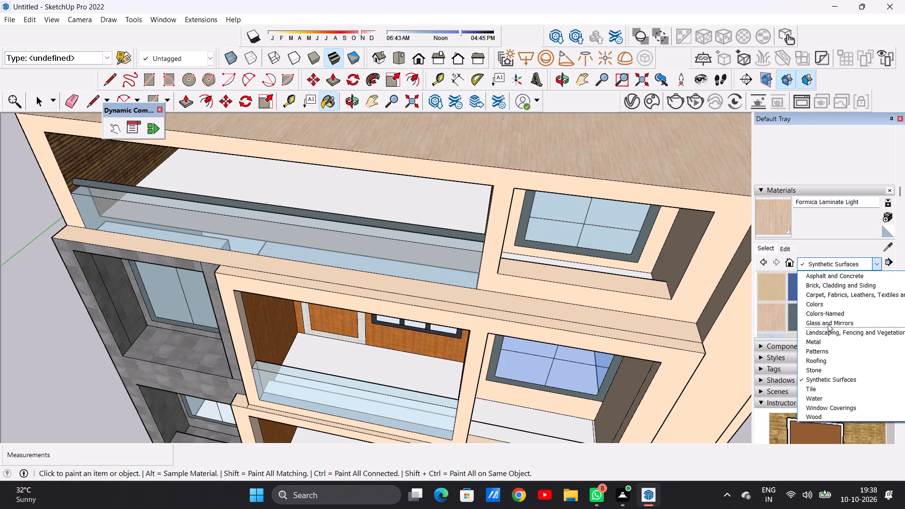
click(824, 296)
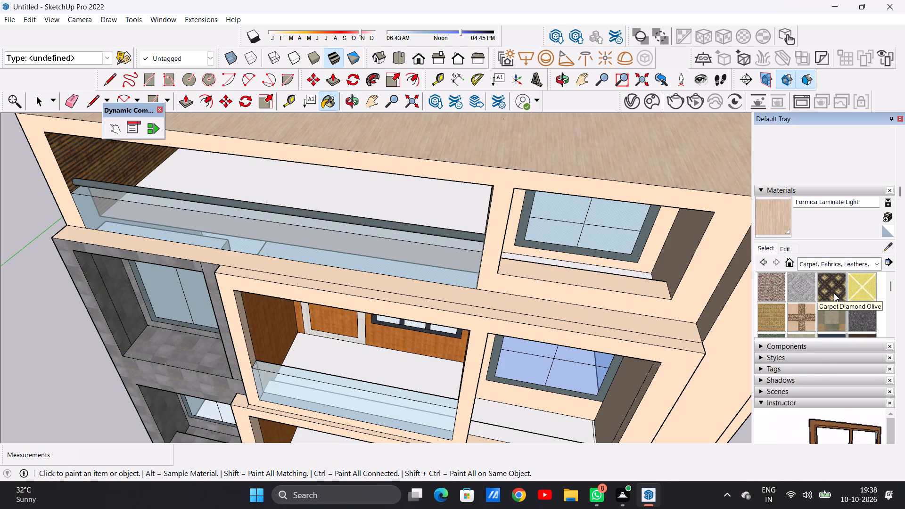
scroll(834, 293, down, 1)
click(831, 293)
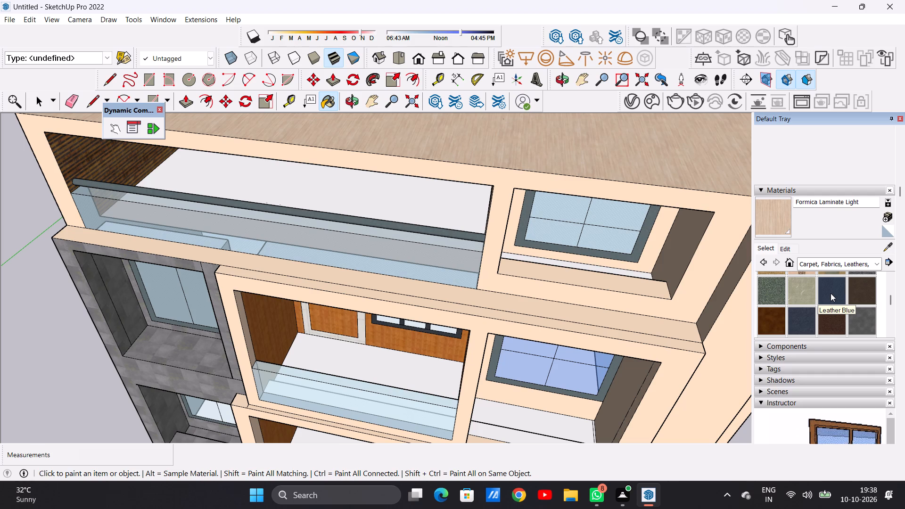
scroll(438, 237, up, 7)
scroll(452, 200, up, 5)
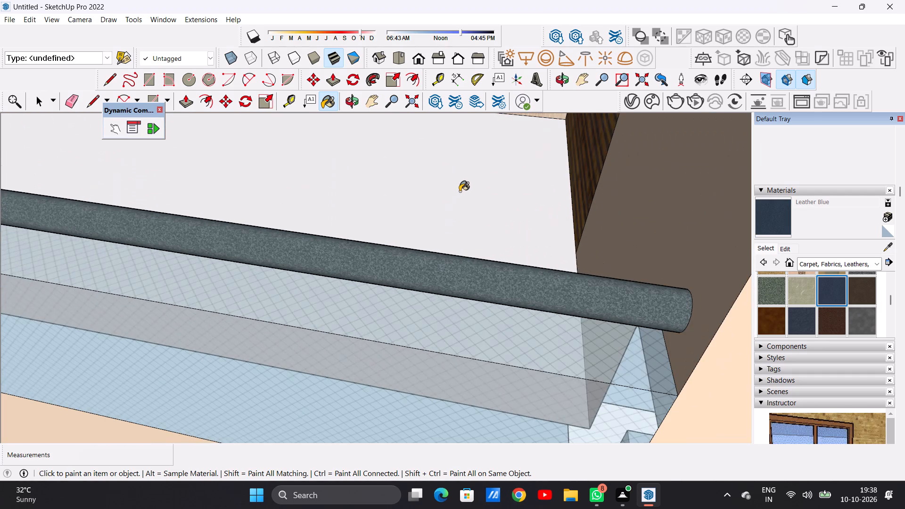
click(461, 188)
scroll(456, 219, down, 9)
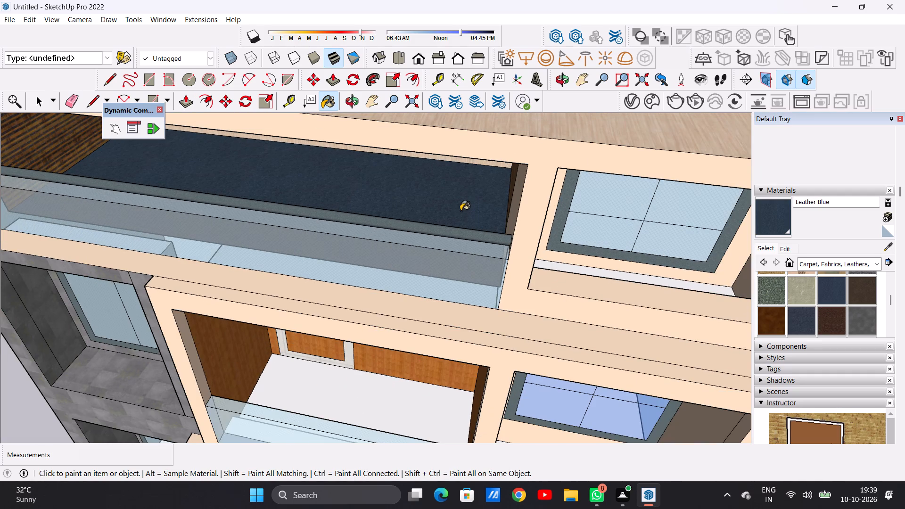
Examine the terrace floor finish against the rest of the facade and look through the other fabric and leather materials.
scroll(461, 199, down, 13)
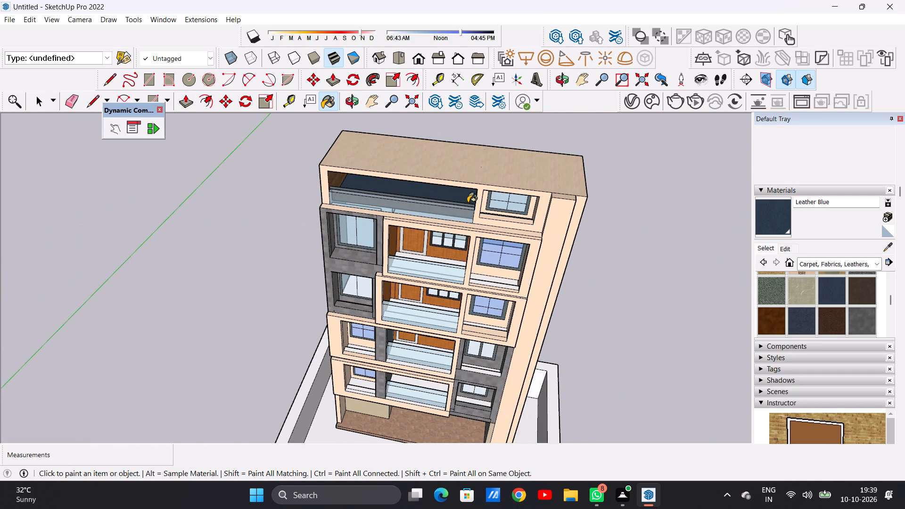
middle_drag(441, 221, 462, 216)
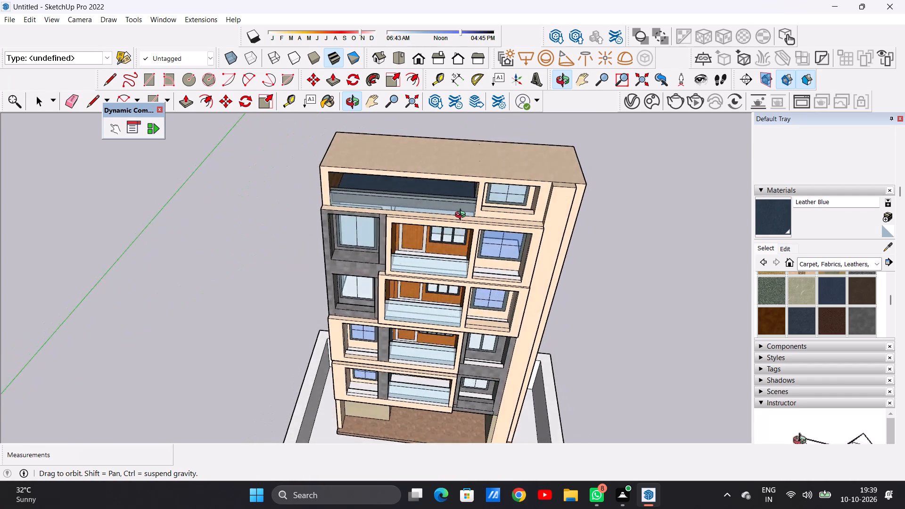
middle_drag(462, 216, 452, 172)
middle_drag(436, 176, 415, 208)
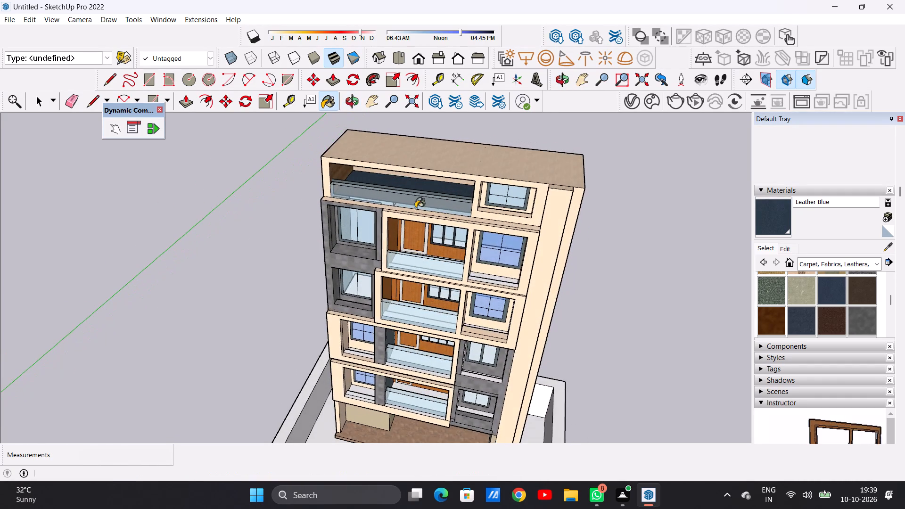
scroll(442, 209, up, 15)
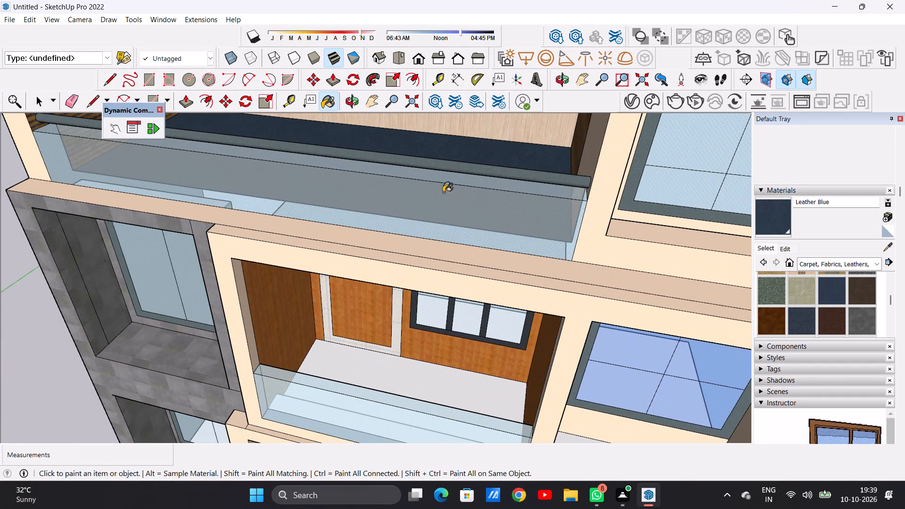
scroll(784, 308, down, 1)
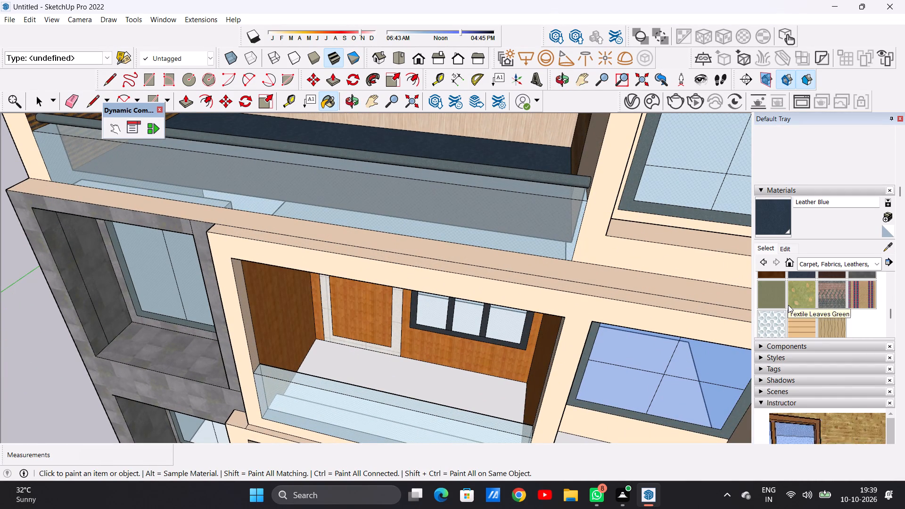
scroll(788, 305, up, 1)
scroll(461, 246, down, 9)
scroll(460, 205, down, 7)
scroll(410, 228, down, 3)
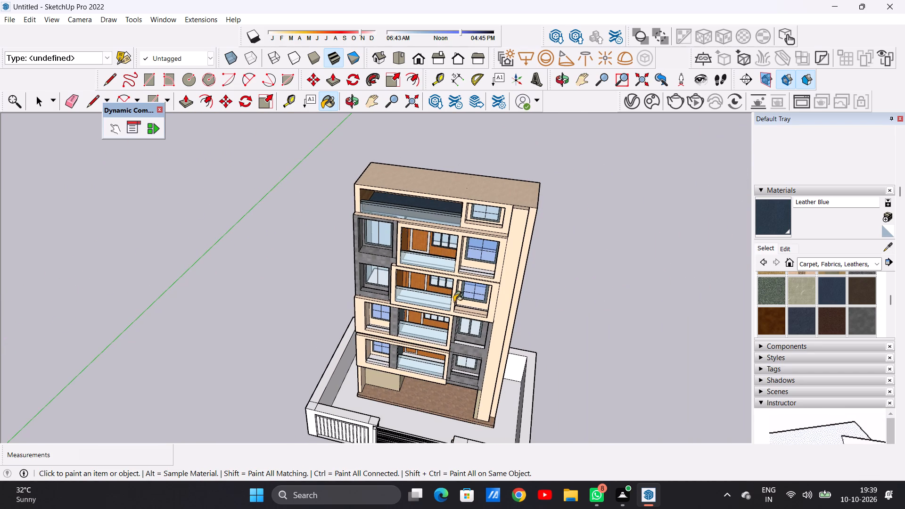
Paint the floor of the balcony directly below the top-floor terrace with Leather Red Brown.
scroll(453, 295, up, 9)
scroll(452, 266, down, 1)
scroll(452, 266, up, 7)
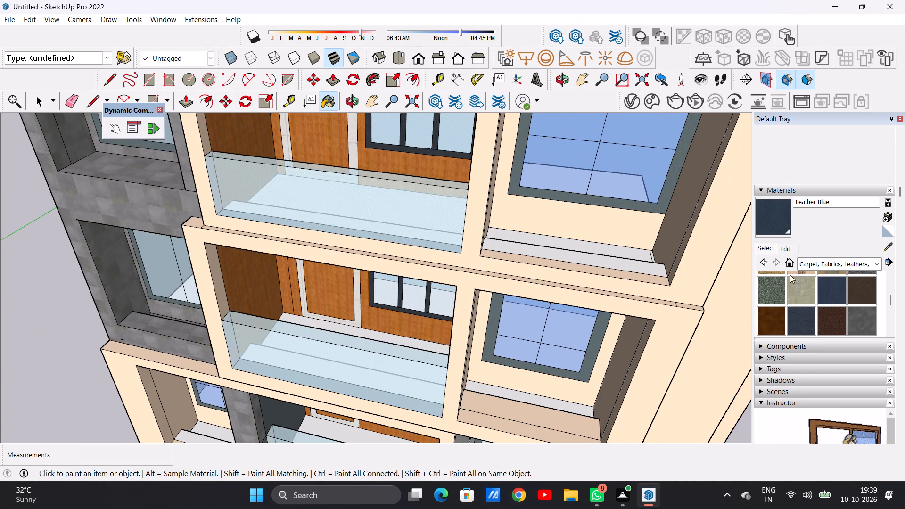
click(775, 318)
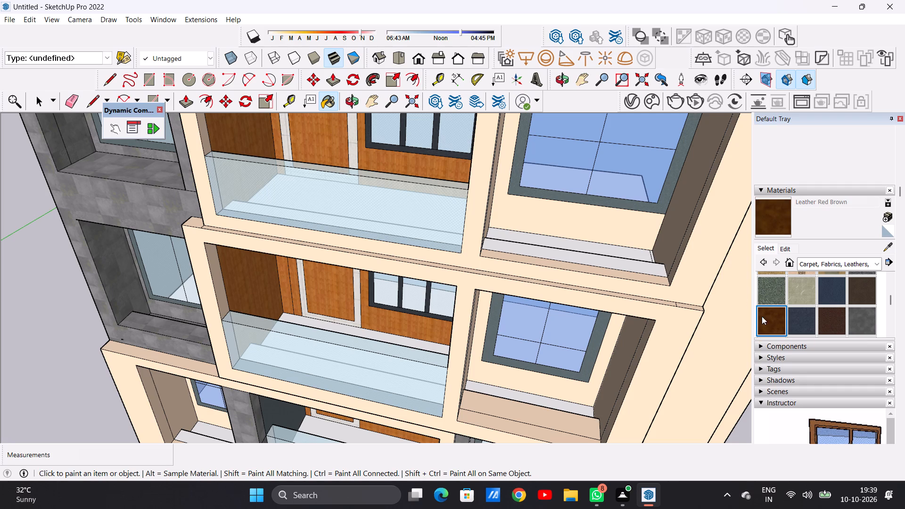
scroll(403, 156, up, 6)
middle_drag(396, 216, 401, 263)
click(419, 241)
scroll(466, 237, up, 7)
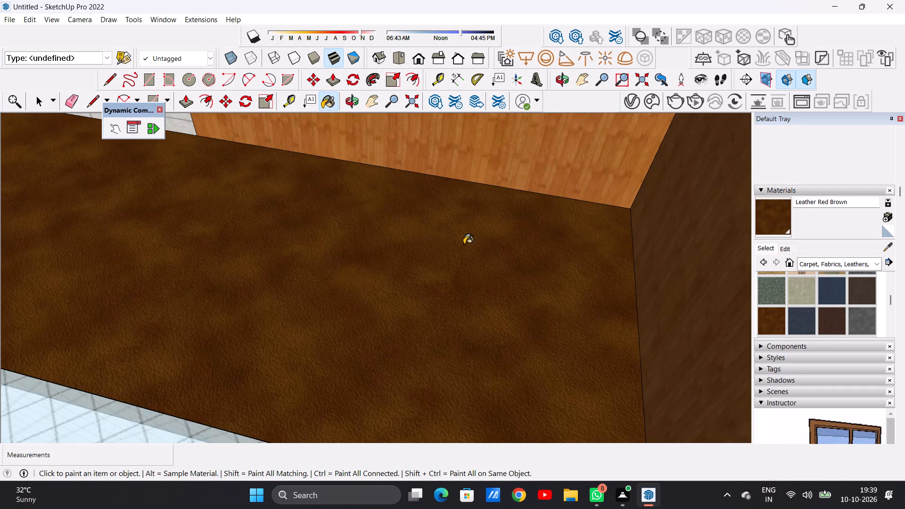
scroll(464, 244, up, 4)
scroll(464, 248, down, 20)
scroll(464, 248, down, 1)
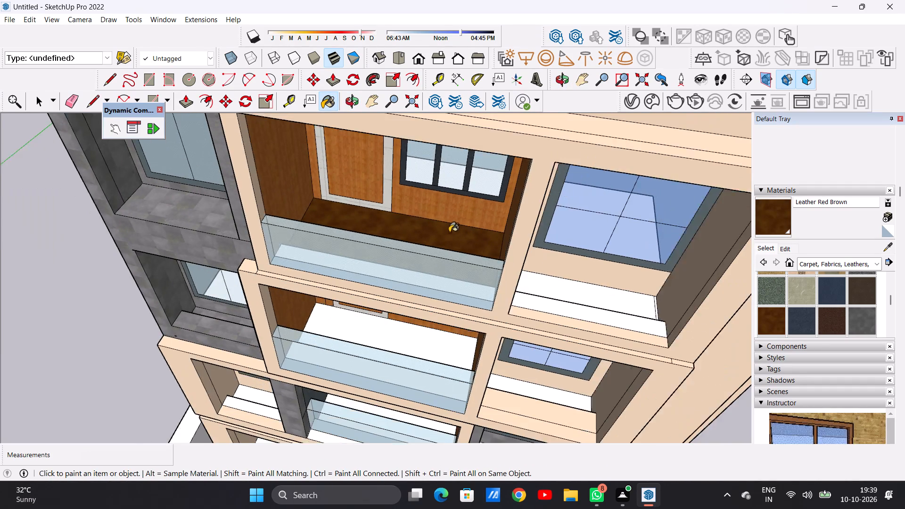
Repaint the floor of the balcony directly below the top-floor terrace with Carpet Diamond Olive.
scroll(448, 236, up, 3)
scroll(448, 236, down, 1)
scroll(448, 236, up, 10)
middle_drag(446, 233, 444, 315)
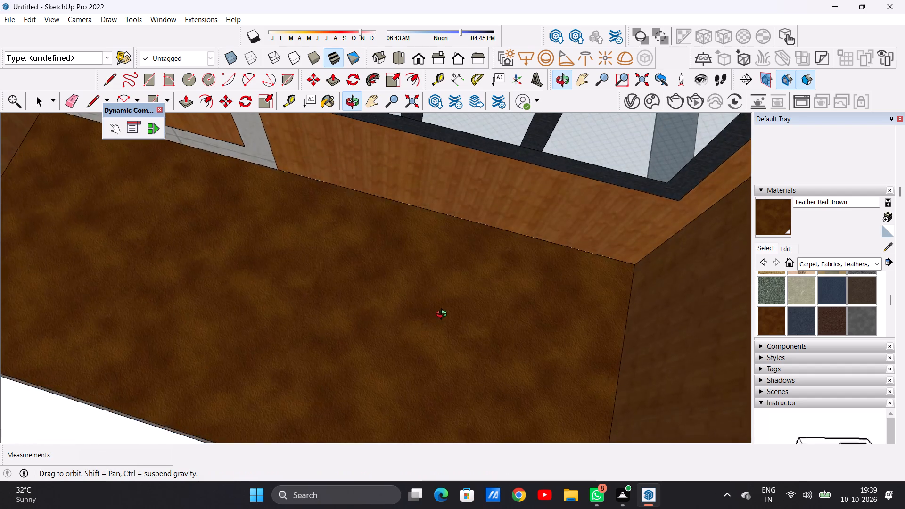
middle_drag(444, 315, 476, 322)
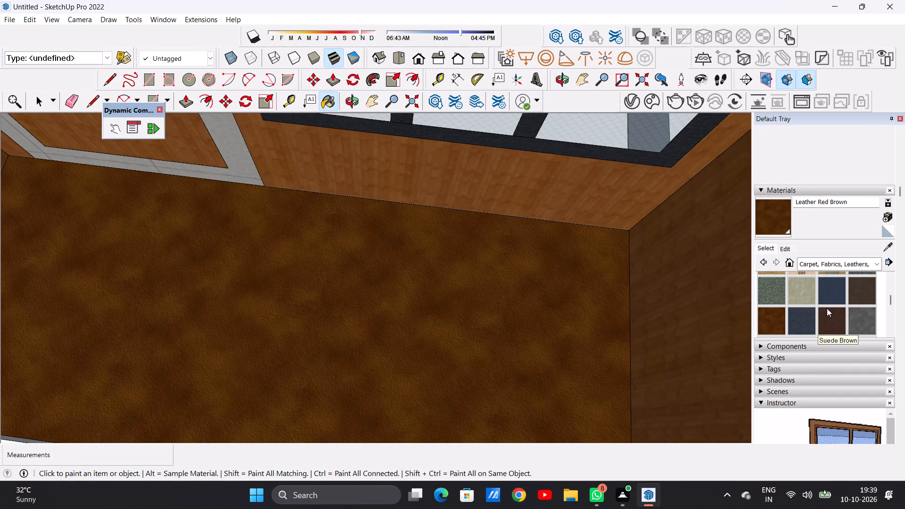
scroll(822, 301, down, 1)
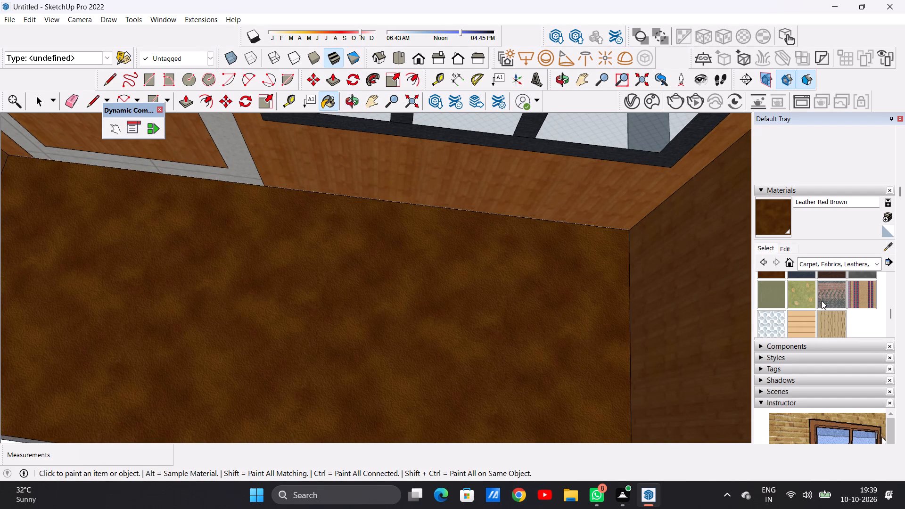
scroll(822, 301, up, 3)
click(829, 337)
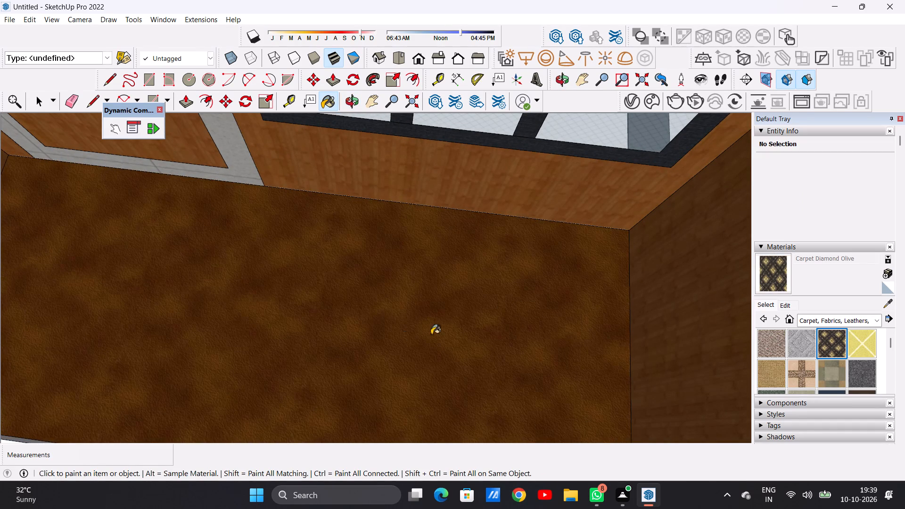
click(400, 342)
Paint the floor of the second balcony below the top-floor terrace with Carpet Diamond Yellow.
scroll(400, 338, up, 3)
scroll(374, 290, down, 13)
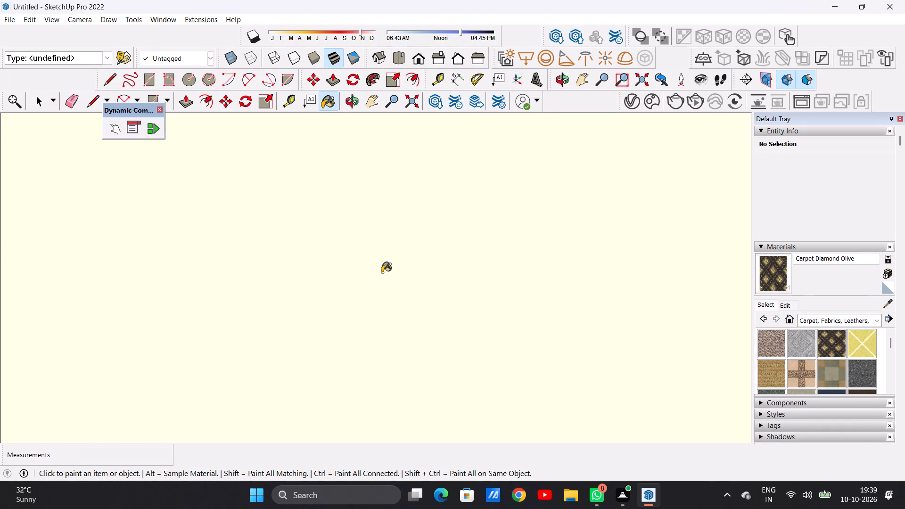
scroll(389, 277, up, 1)
scroll(390, 277, down, 10)
scroll(392, 276, down, 20)
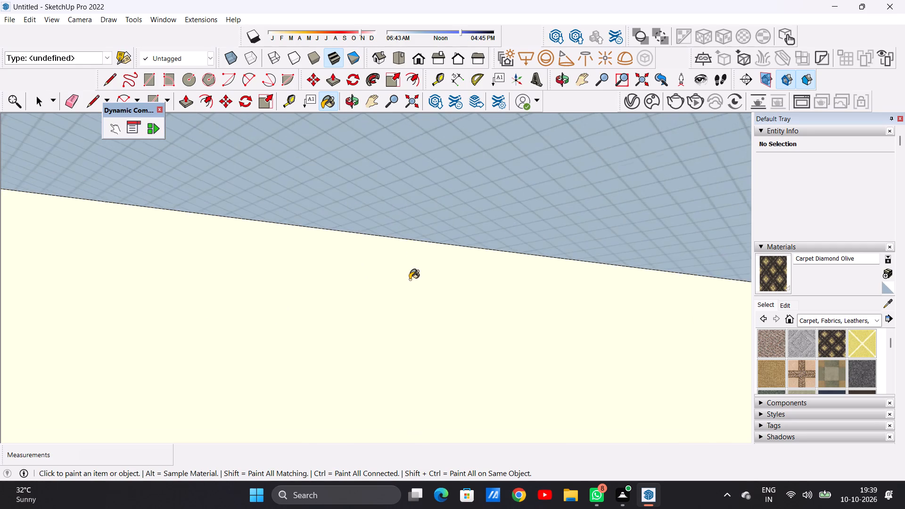
scroll(410, 279, down, 20)
scroll(410, 279, down, 15)
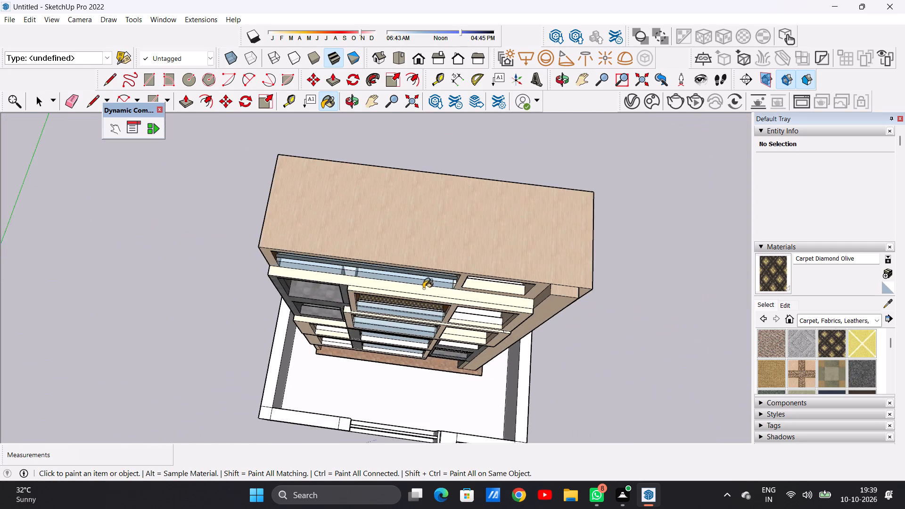
scroll(423, 288, down, 13)
middle_drag(428, 319, 436, 236)
scroll(418, 375, up, 7)
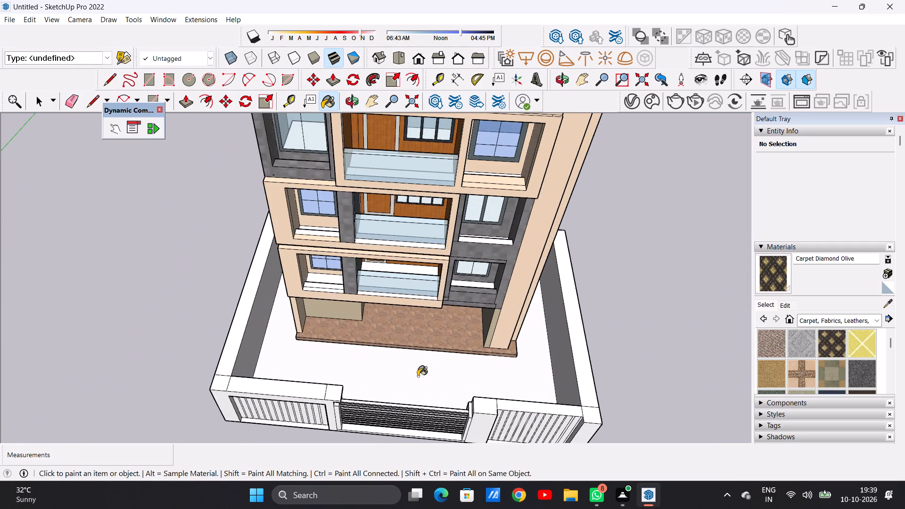
scroll(402, 318, up, 1)
scroll(402, 318, down, 9)
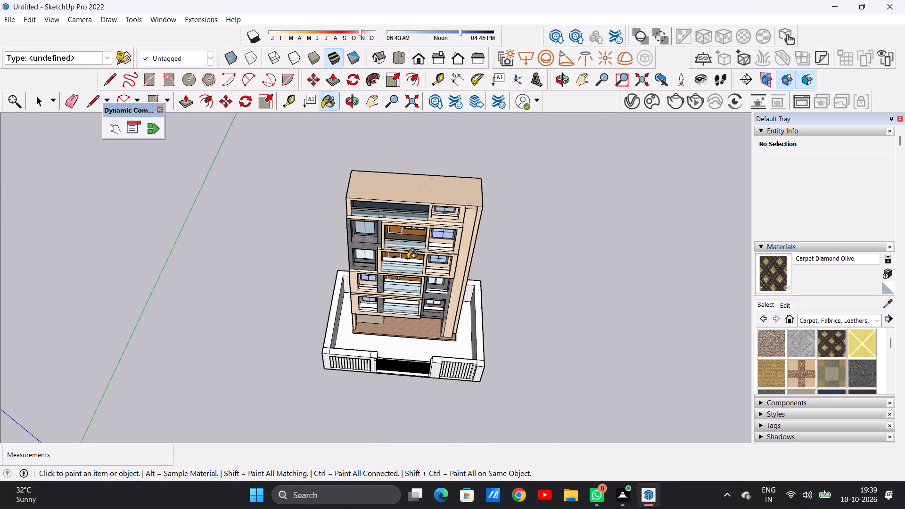
scroll(408, 259, up, 14)
scroll(432, 332, up, 1)
scroll(432, 332, down, 1)
scroll(432, 332, up, 5)
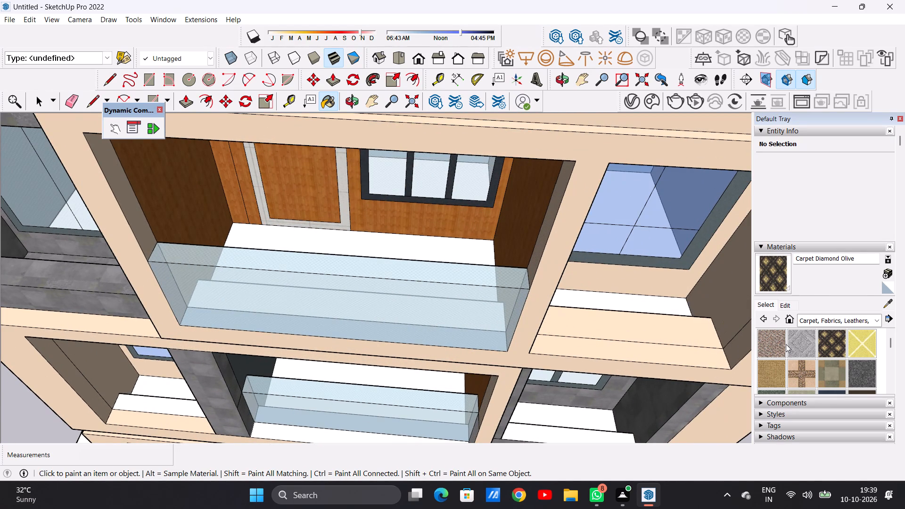
scroll(786, 345, down, 1)
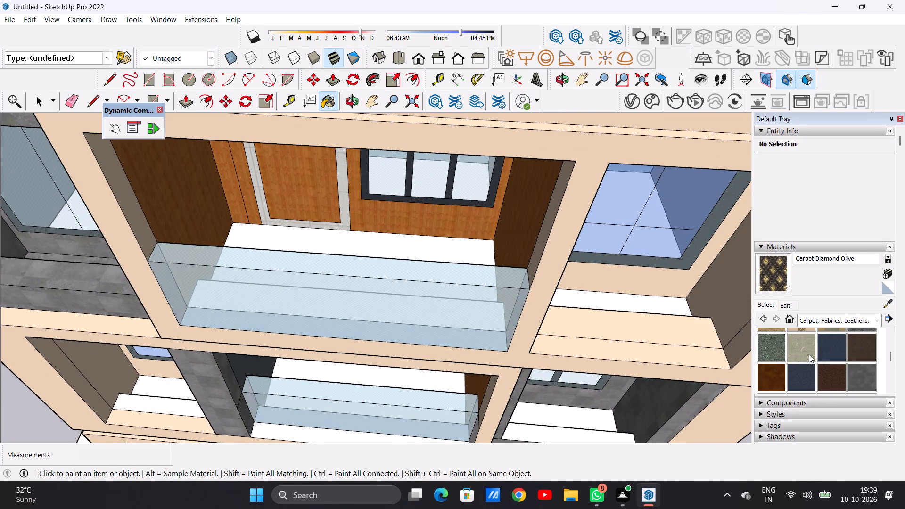
scroll(809, 354, up, 1)
click(864, 346)
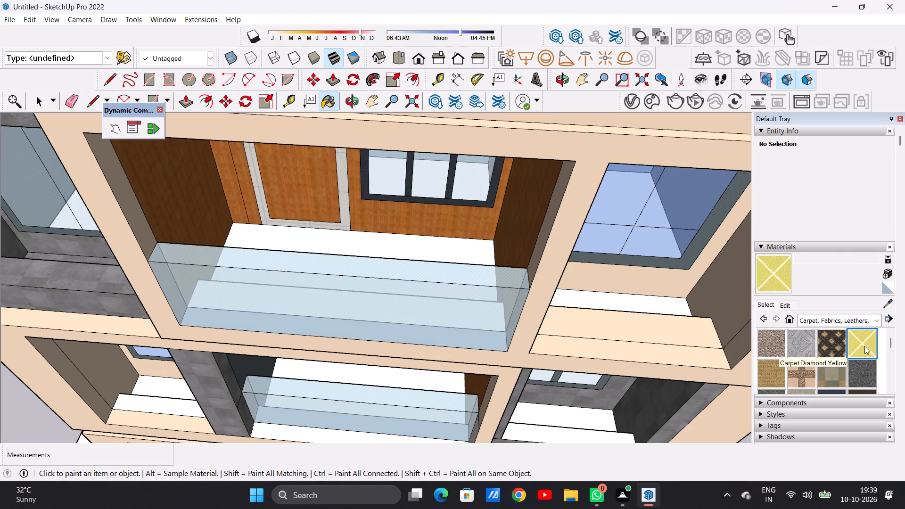
scroll(454, 238, up, 7)
click(445, 285)
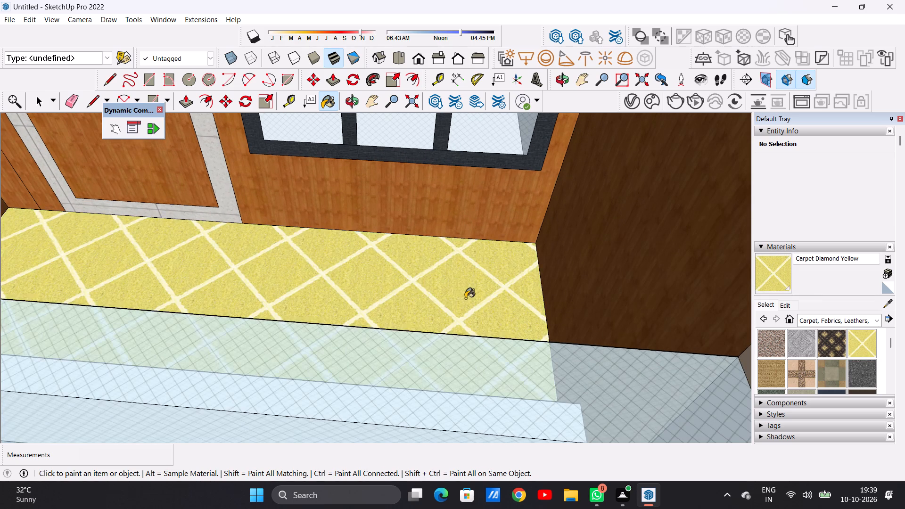
Paint the floor of the second-lowest balcony with Carpet Pattern Squares Multi.
scroll(465, 298, up, 7)
scroll(468, 304, down, 1)
scroll(468, 304, up, 4)
scroll(383, 313, down, 19)
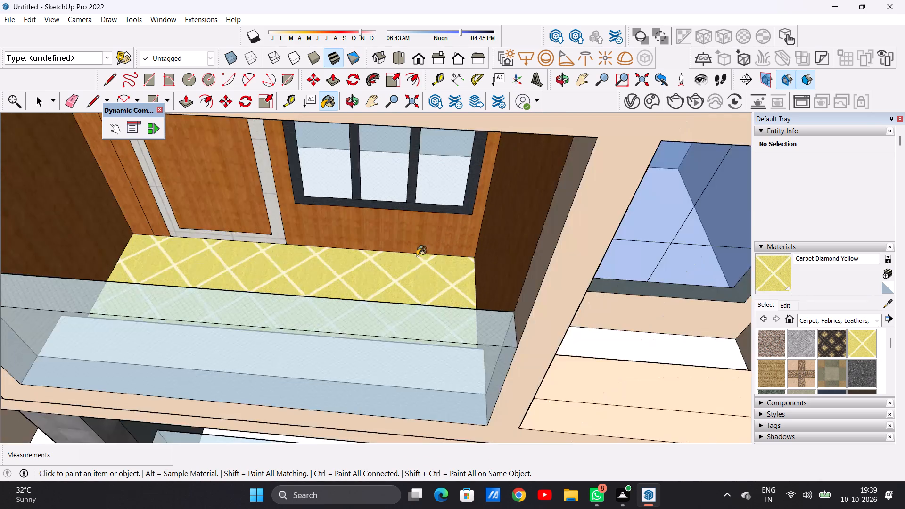
scroll(417, 256, down, 17)
scroll(397, 352, up, 4)
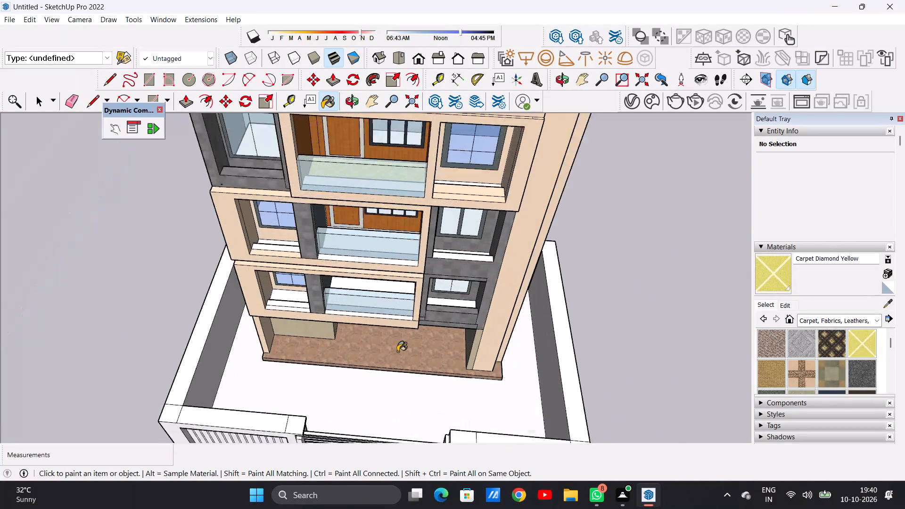
scroll(397, 352, up, 4)
middle_drag(368, 235, 375, 273)
scroll(375, 273, up, 1)
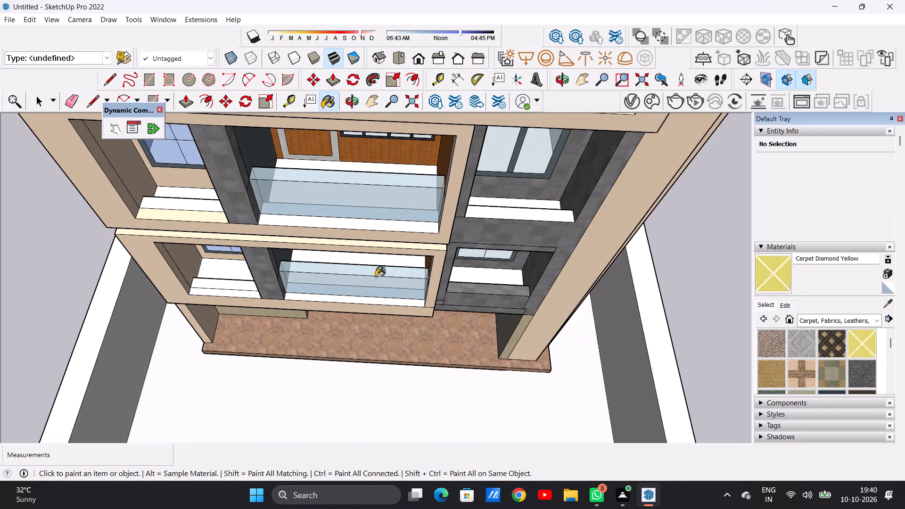
scroll(368, 280, down, 5)
scroll(405, 227, up, 8)
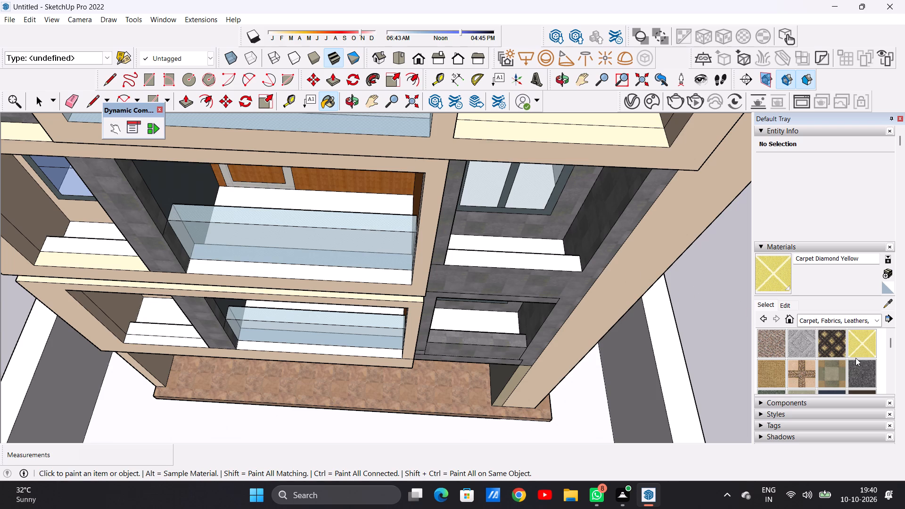
scroll(830, 361, down, 1)
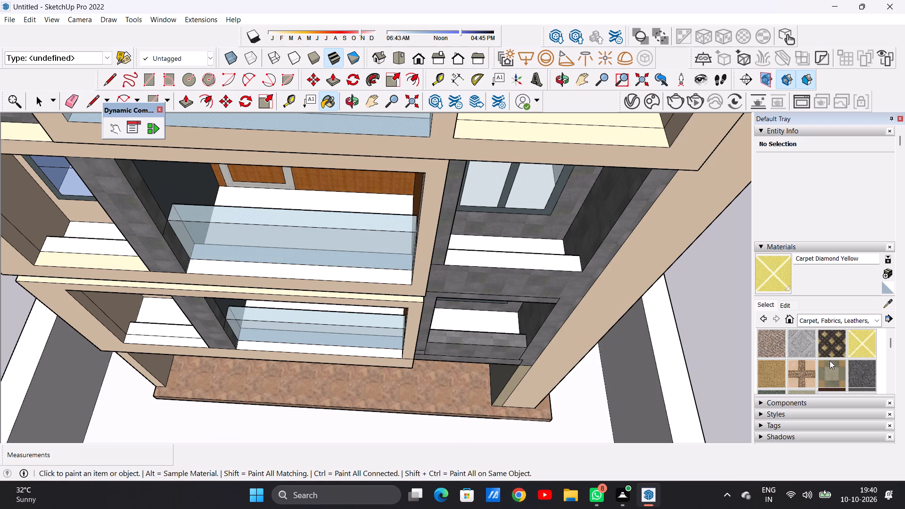
scroll(830, 361, up, 1)
click(827, 374)
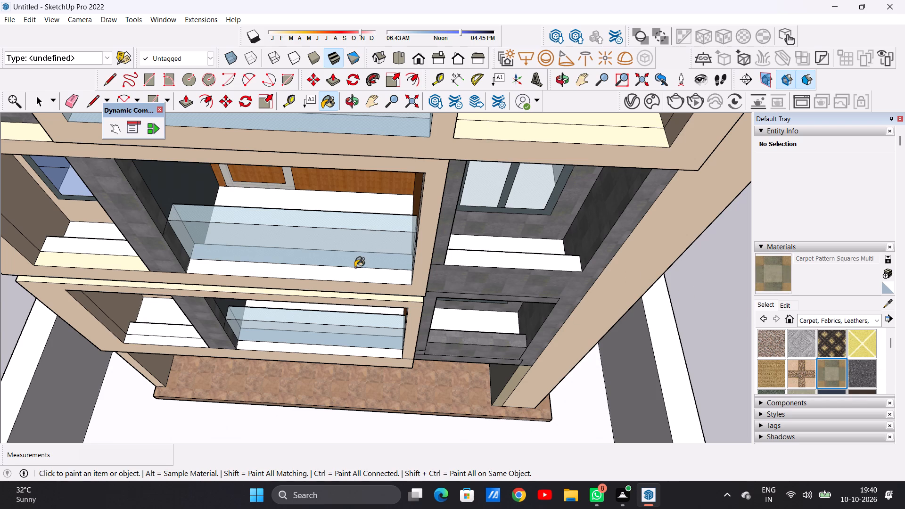
click(298, 202)
Paint the floor of the lowest balcony, just above the ground-floor area, with the Carpet Pattern Leaf Squares material.
scroll(368, 203, up, 4)
scroll(368, 203, down, 1)
scroll(368, 203, up, 8)
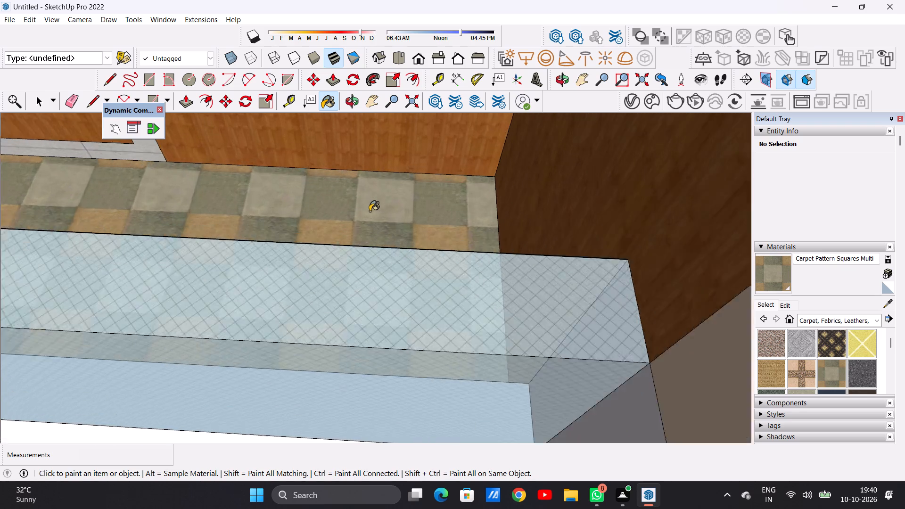
scroll(370, 211, up, 8)
scroll(355, 248, down, 20)
scroll(355, 248, down, 2)
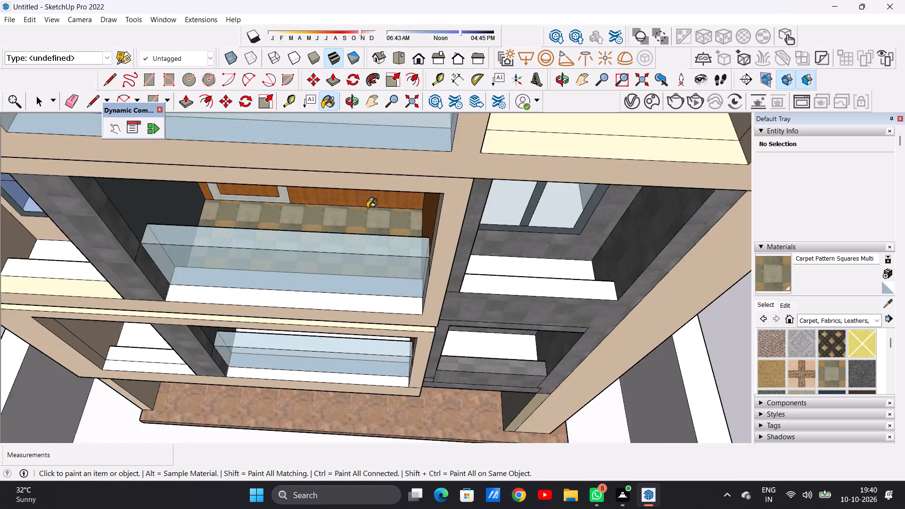
scroll(367, 208, down, 20)
scroll(367, 208, down, 3)
middle_drag(357, 252, 339, 202)
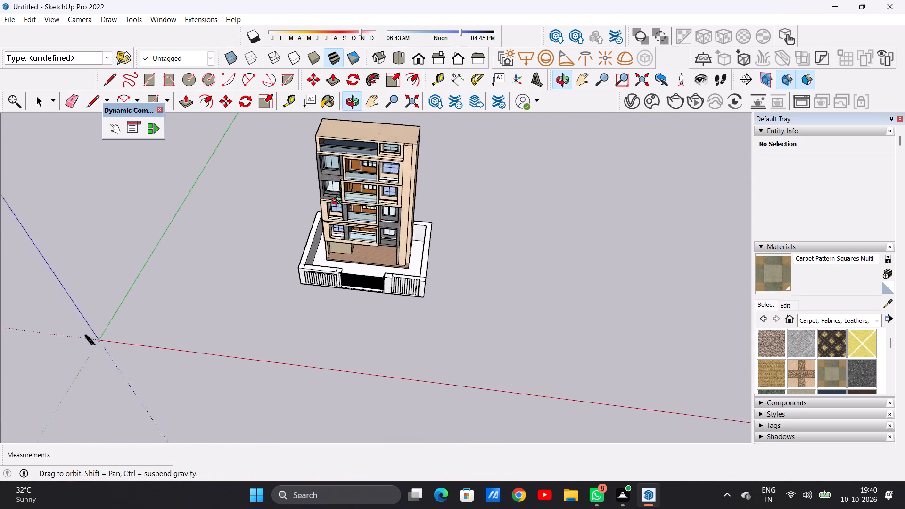
middle_drag(339, 202, 344, 184)
scroll(372, 258, up, 8)
scroll(371, 213, up, 13)
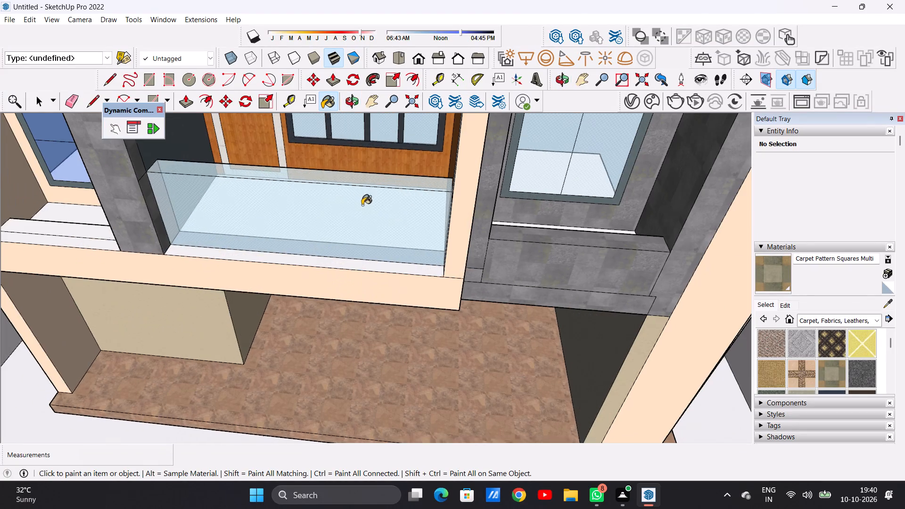
scroll(362, 205, up, 2)
scroll(362, 205, down, 1)
middle_drag(313, 189, 342, 245)
scroll(342, 245, up, 1)
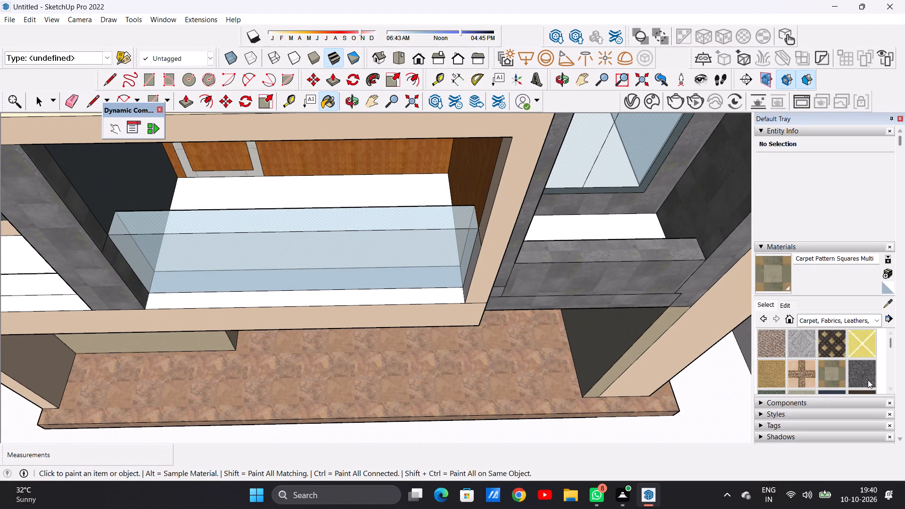
scroll(839, 358, down, 1)
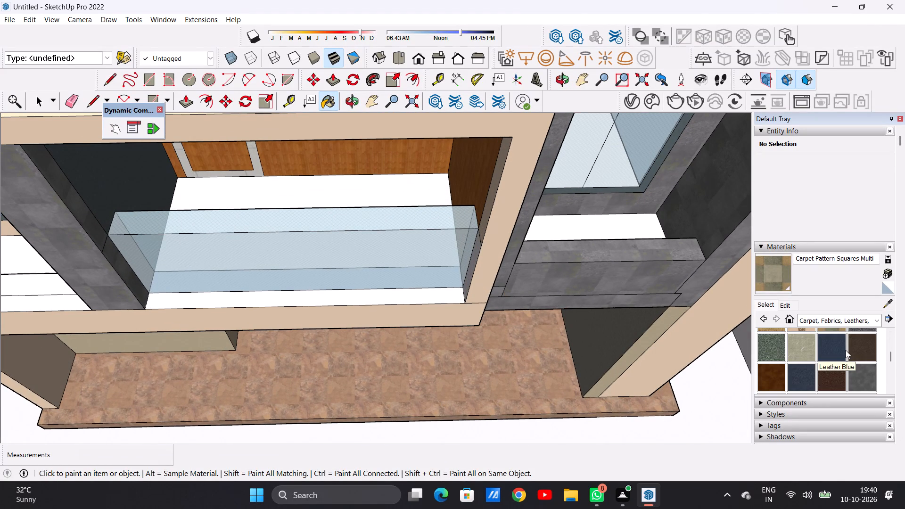
scroll(846, 351, down, 1)
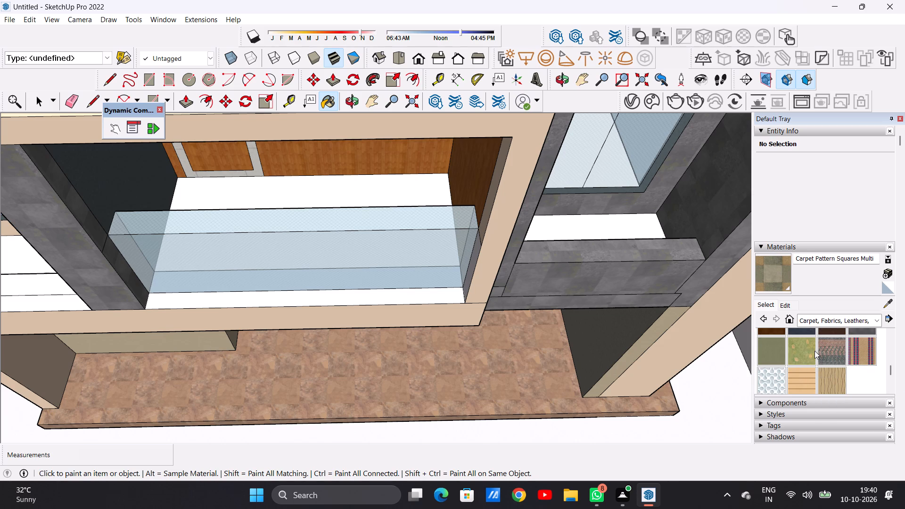
scroll(832, 361, down, 2)
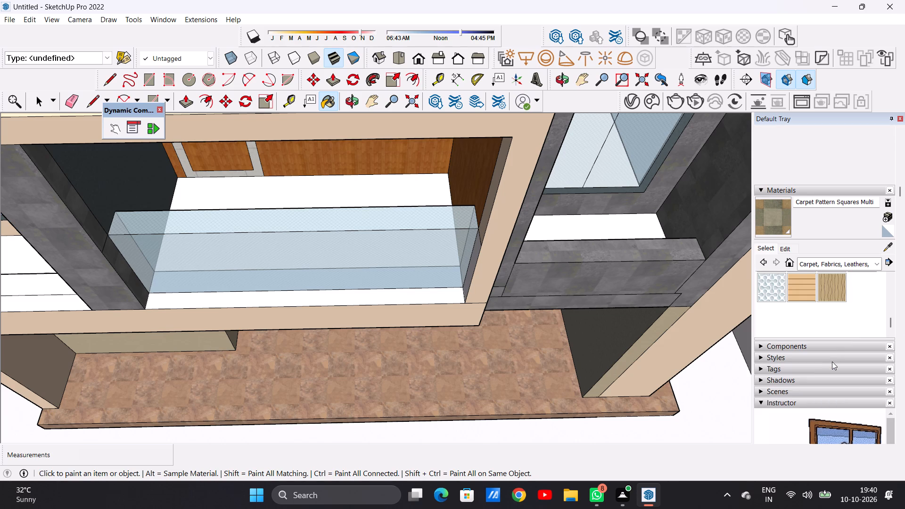
scroll(836, 326, down, 1)
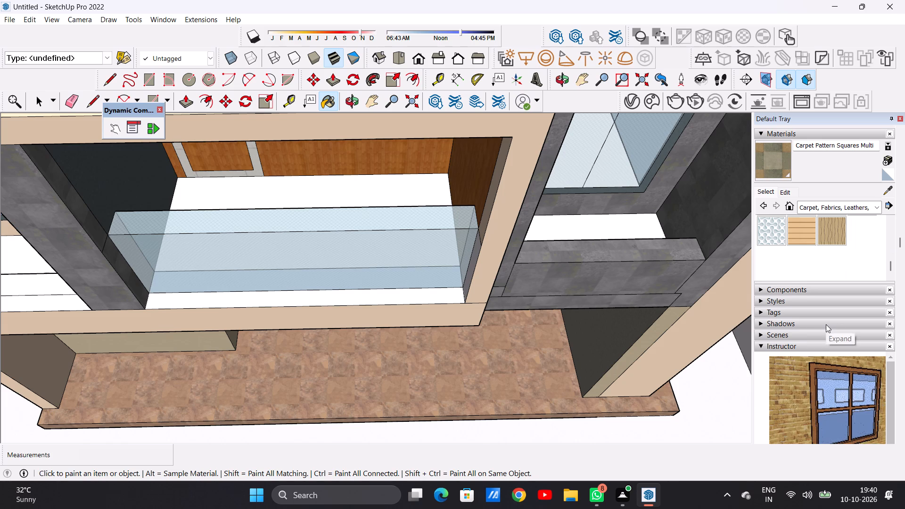
scroll(826, 324, down, 2)
scroll(825, 325, up, 4)
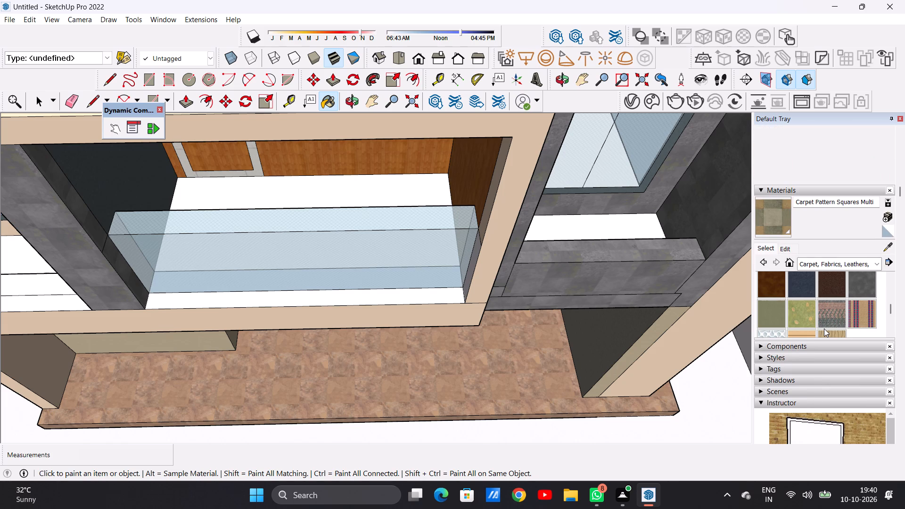
scroll(824, 328, up, 2)
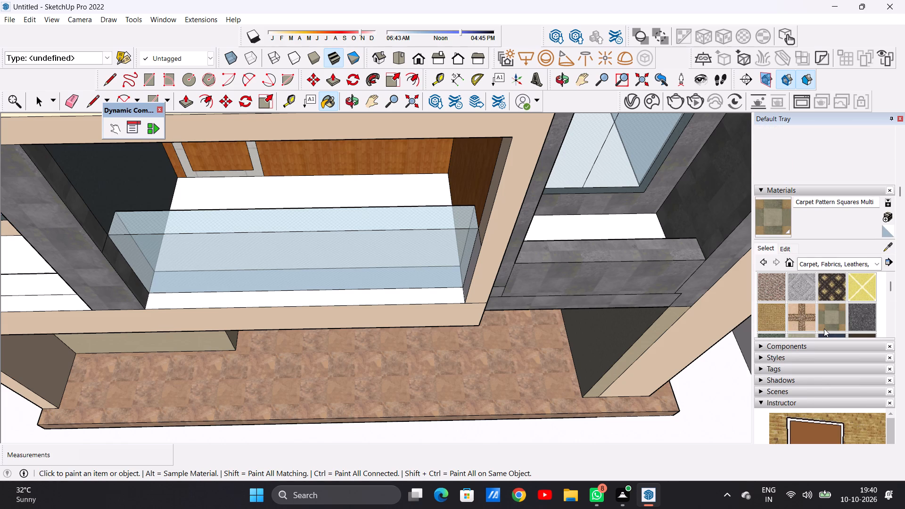
scroll(824, 328, up, 1)
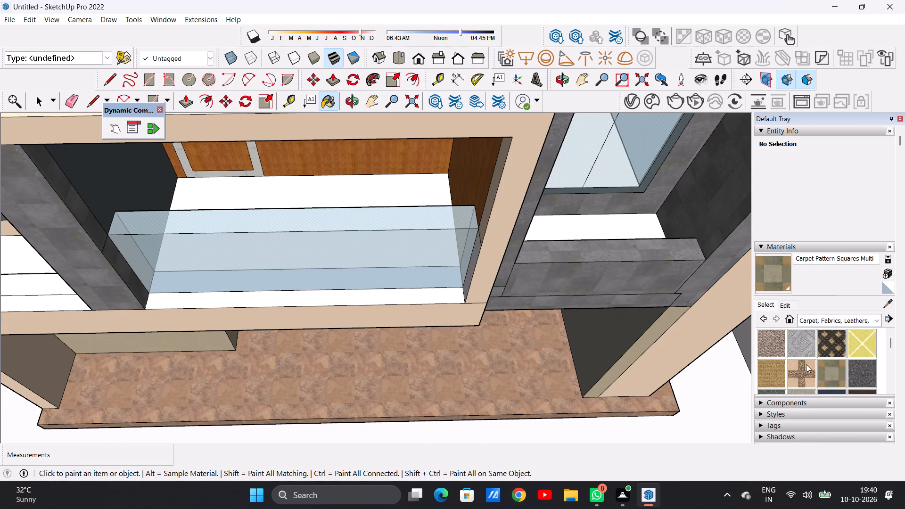
click(806, 364)
scroll(410, 181, up, 6)
click(402, 190)
Examine the painted balcony floors and the front facade up close and from several angles, checking for surfaces without a finish.
scroll(411, 205, up, 2)
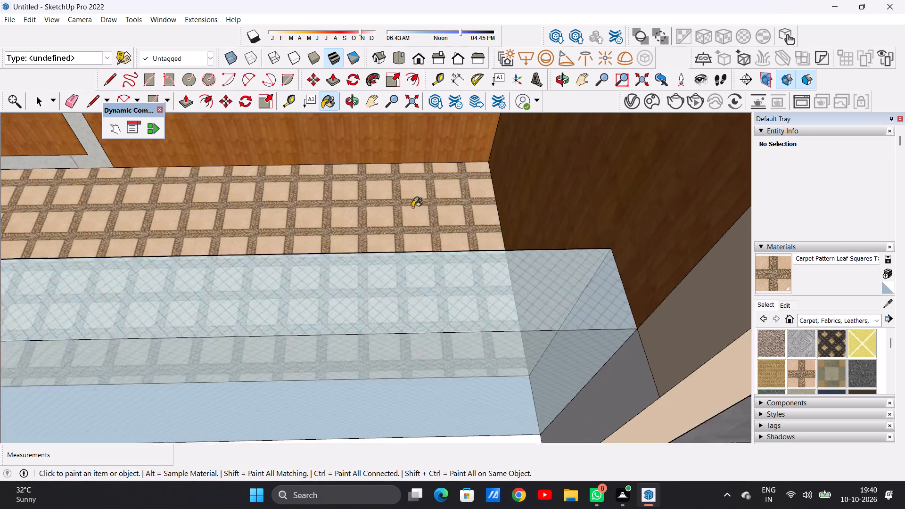
scroll(412, 207, up, 11)
scroll(457, 286, down, 10)
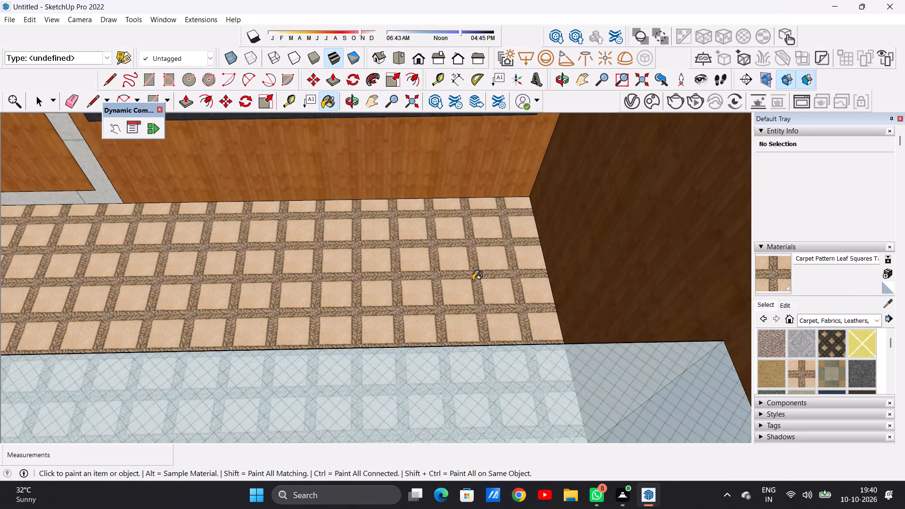
scroll(473, 280, down, 5)
scroll(473, 271, up, 1)
scroll(473, 271, down, 7)
scroll(473, 271, up, 1)
scroll(473, 271, down, 17)
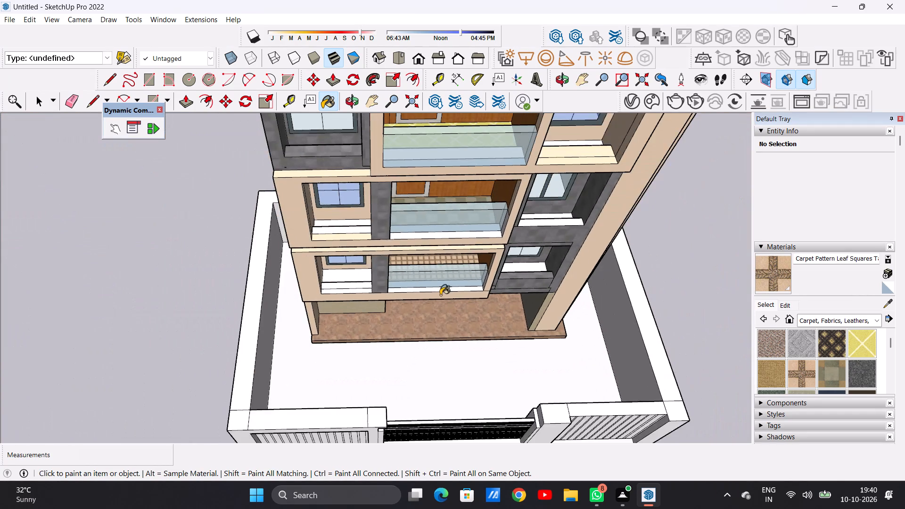
middle_drag(436, 293, 413, 154)
scroll(467, 303, up, 9)
middle_drag(444, 287, 452, 223)
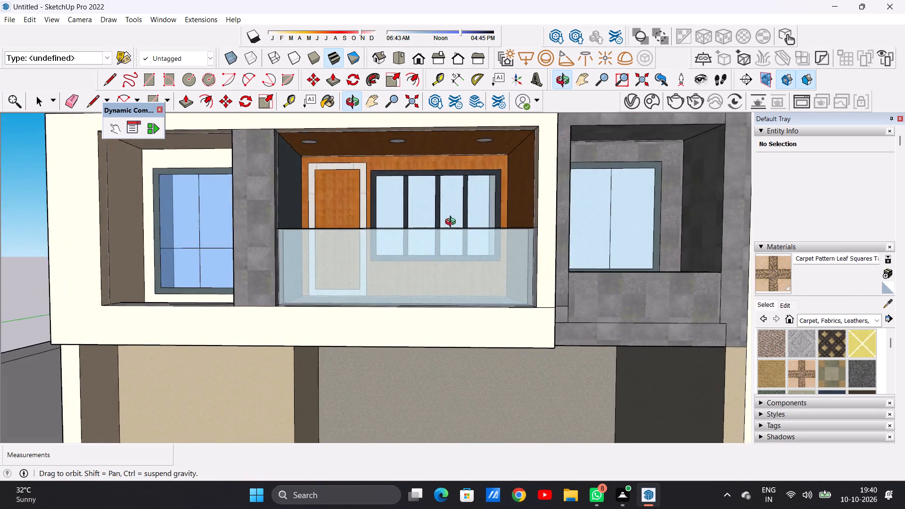
middle_drag(452, 223, 467, 289)
scroll(389, 309, down, 20)
scroll(389, 309, down, 3)
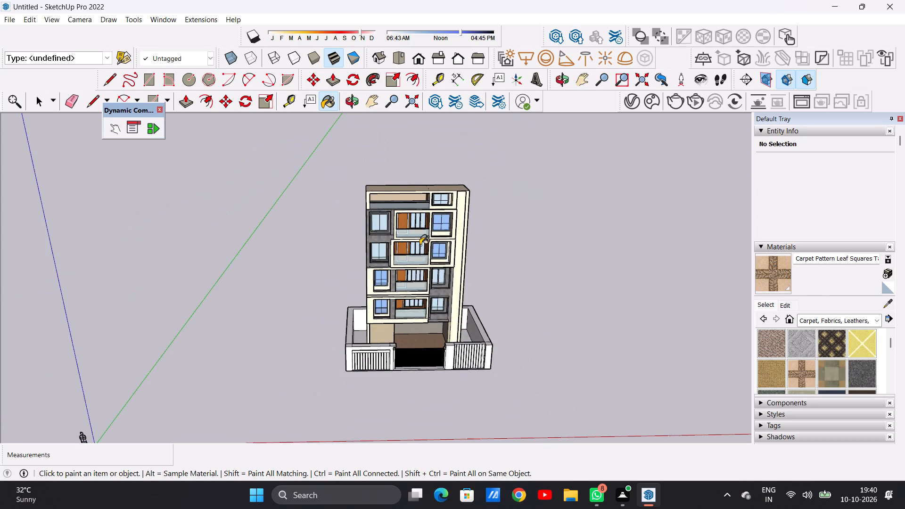
scroll(418, 232, up, 1)
scroll(418, 232, down, 1)
scroll(418, 232, up, 5)
scroll(418, 232, down, 1)
scroll(418, 232, up, 9)
middle_drag(403, 224, 411, 228)
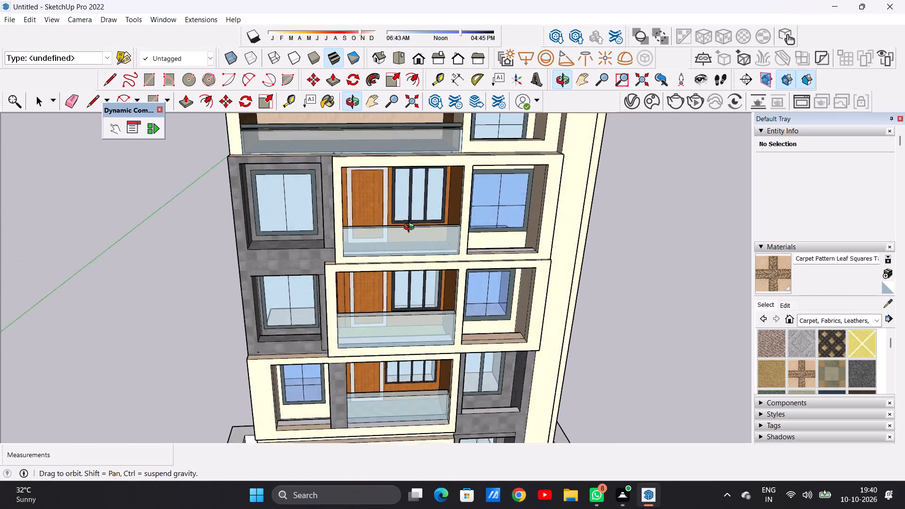
middle_drag(411, 228, 410, 216)
scroll(376, 239, down, 12)
scroll(356, 290, up, 14)
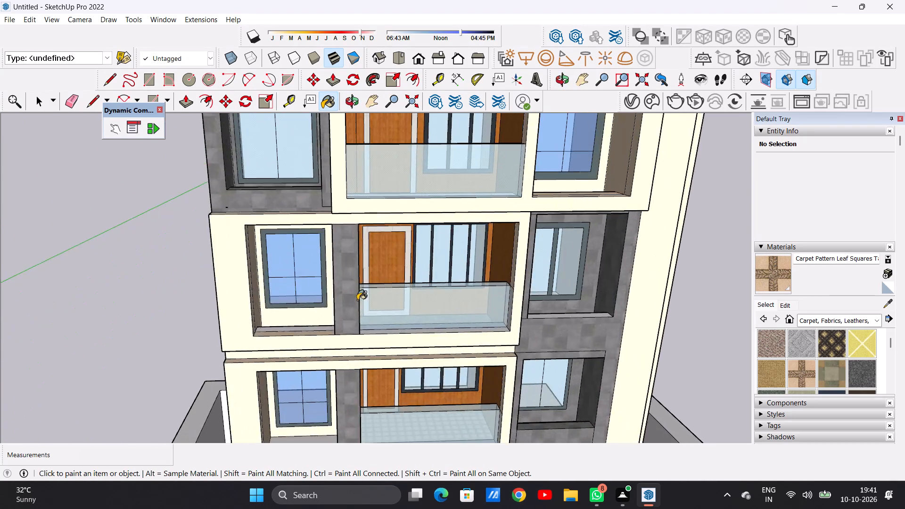
scroll(357, 300, up, 5)
scroll(360, 301, down, 1)
scroll(360, 301, up, 2)
middle_drag(446, 307, 410, 314)
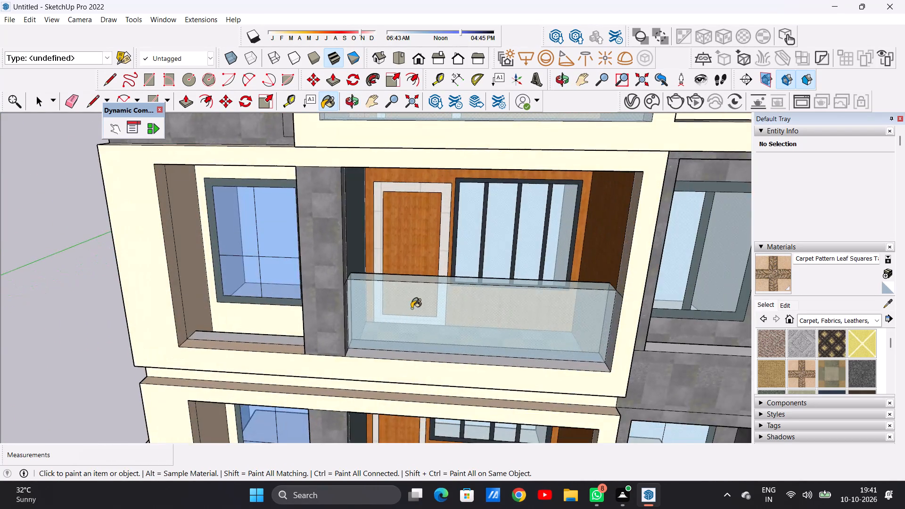
scroll(417, 301, down, 16)
scroll(403, 342, up, 10)
scroll(444, 301, up, 1)
middle_drag(445, 301, 448, 334)
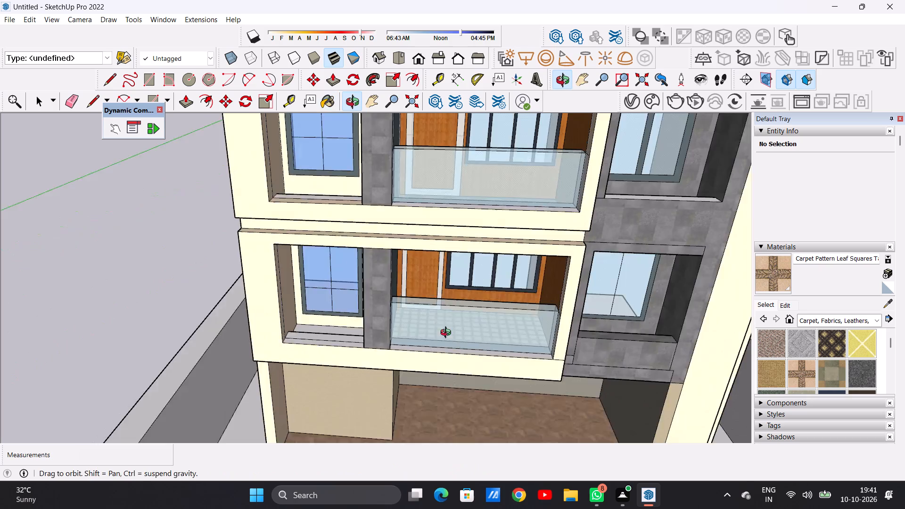
middle_drag(448, 334, 446, 416)
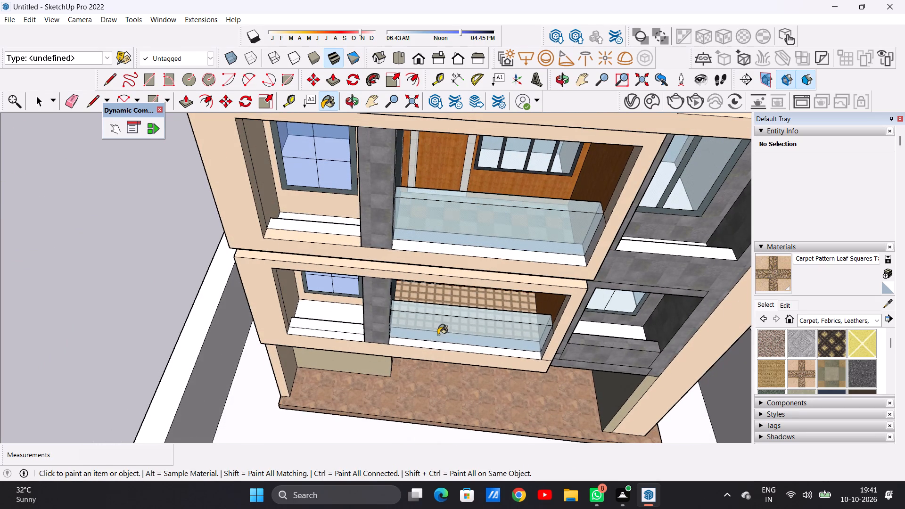
scroll(437, 332, down, 5)
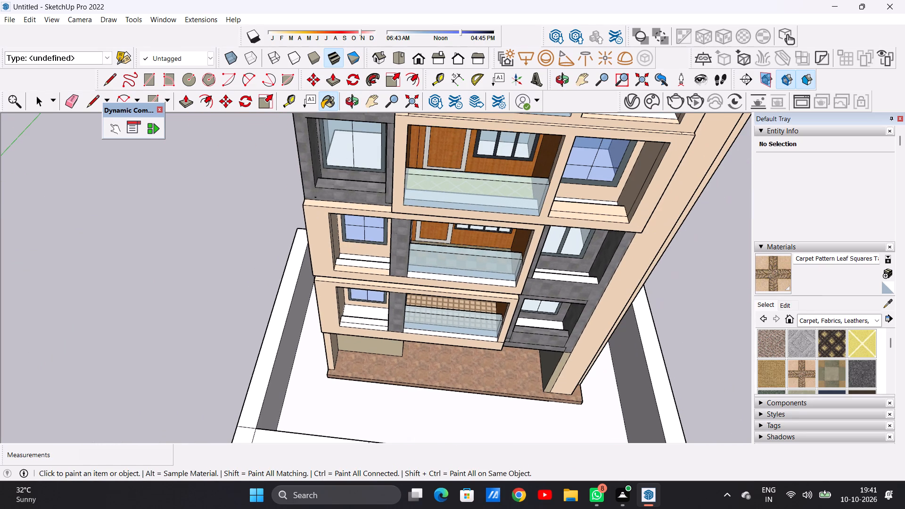
Paint the white ledge and floor faces of the window recess beside the lowest balcony with 0012_Bisque from Colors-Named.
click(764, 306)
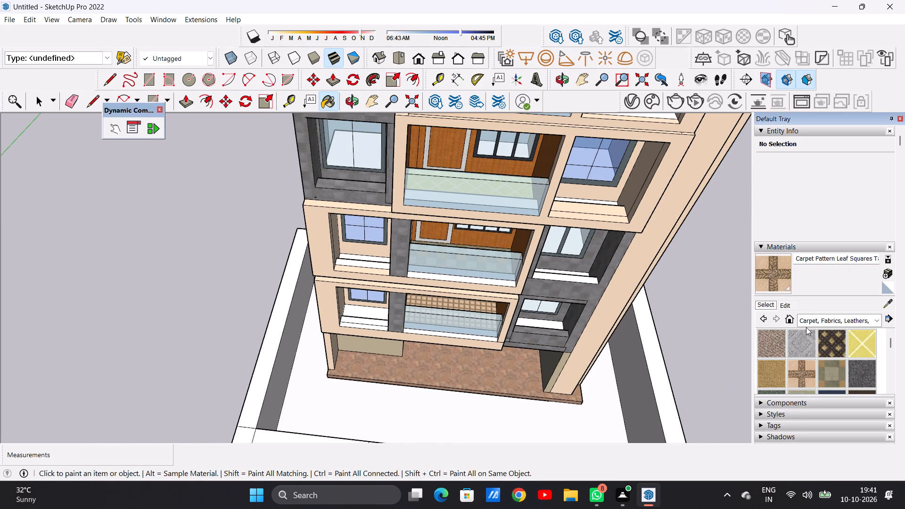
click(868, 315)
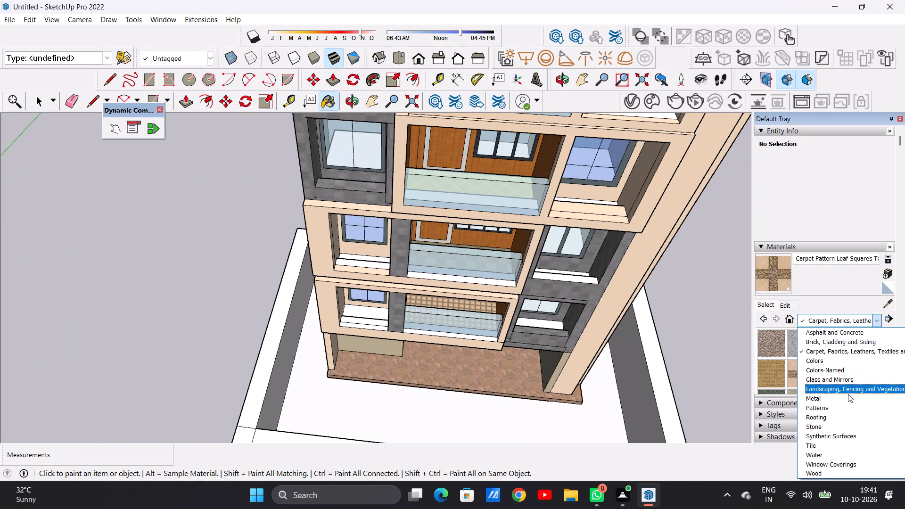
click(833, 361)
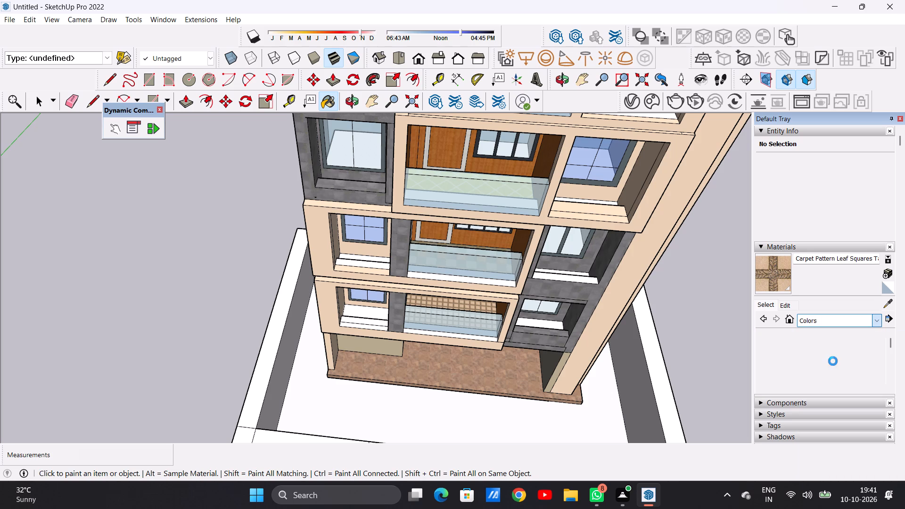
scroll(823, 353, down, 2)
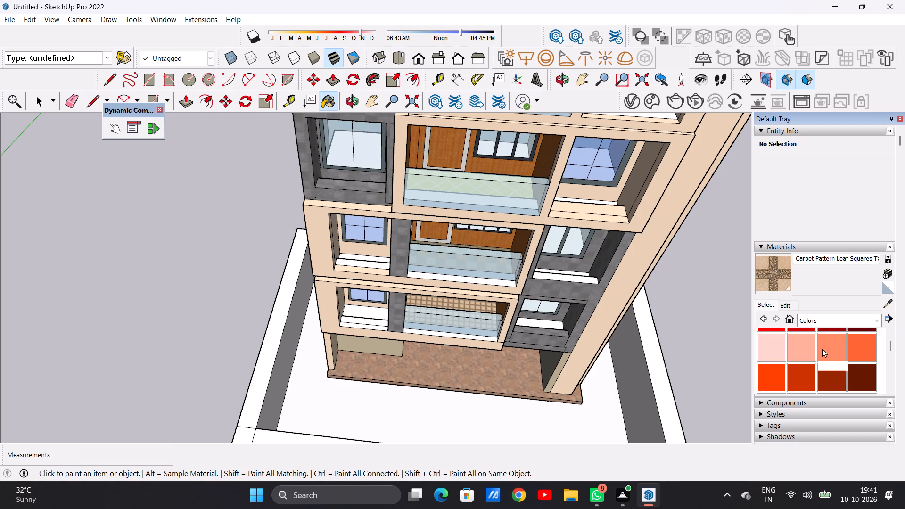
click(874, 320)
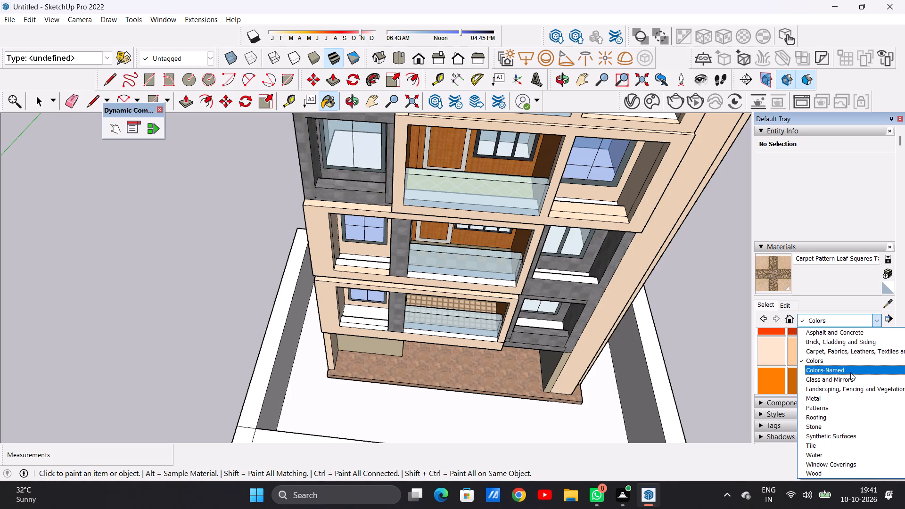
click(850, 372)
scroll(853, 361, down, 1)
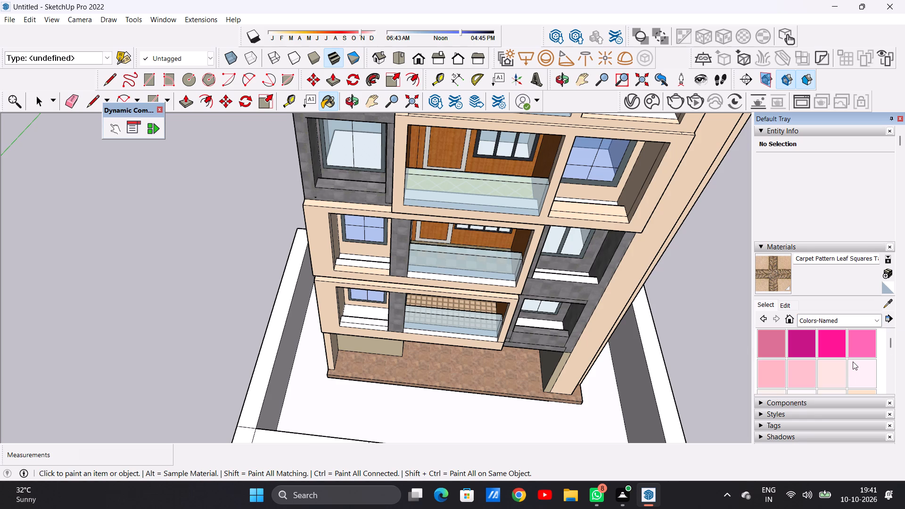
click(861, 345)
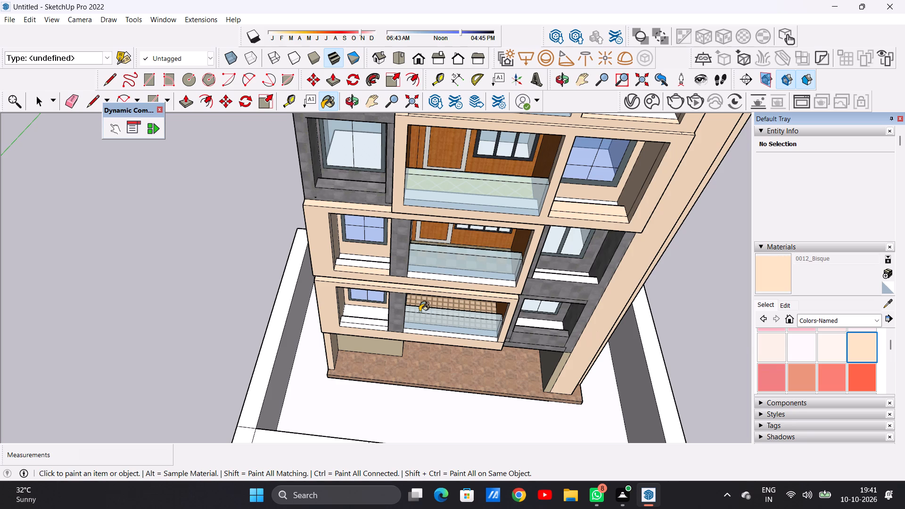
scroll(374, 328, up, 16)
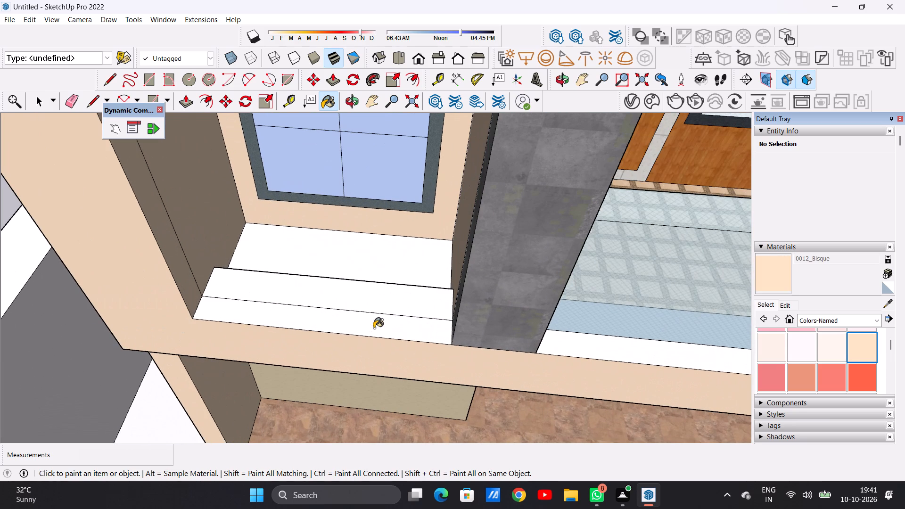
click(374, 328)
click(385, 304)
click(387, 260)
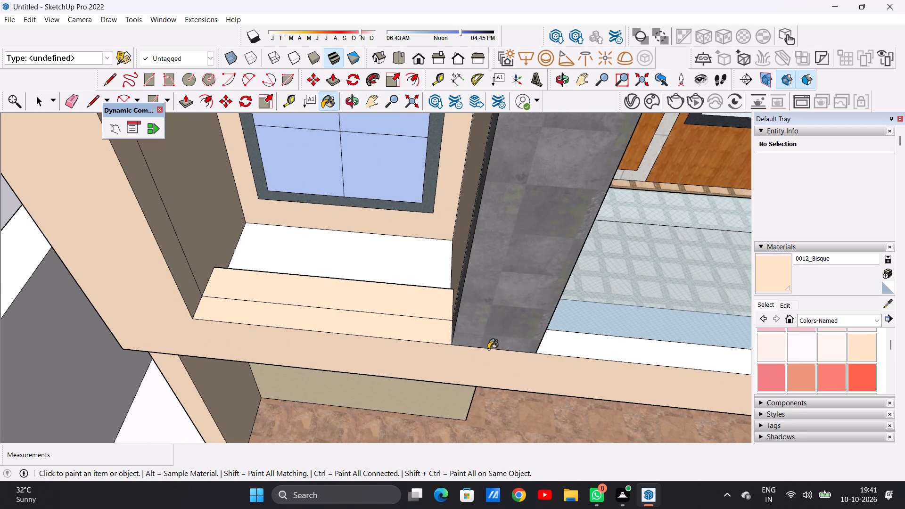
Paint the white slab strips in front of the glass railings on the lowest and second-lowest balconies with 0012_Bisque.
click(587, 347)
scroll(445, 355, down, 5)
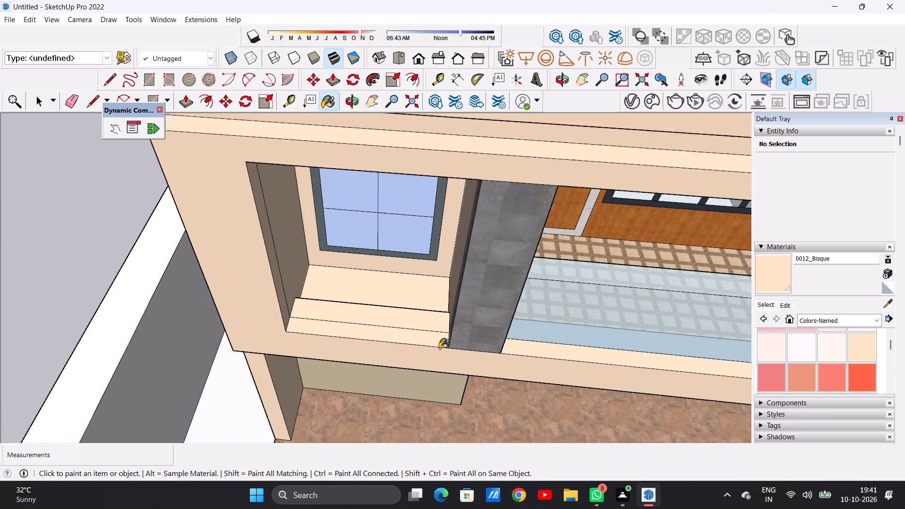
scroll(439, 349, down, 12)
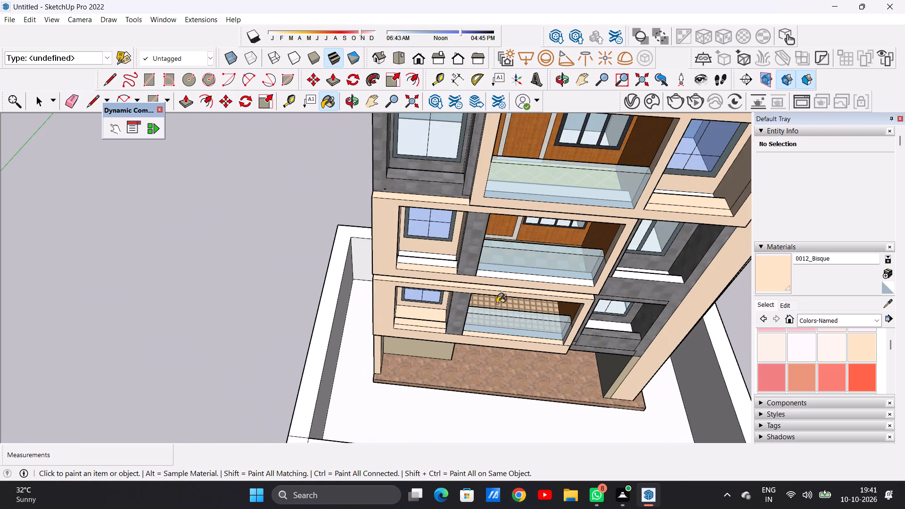
scroll(596, 270, up, 7)
click(579, 294)
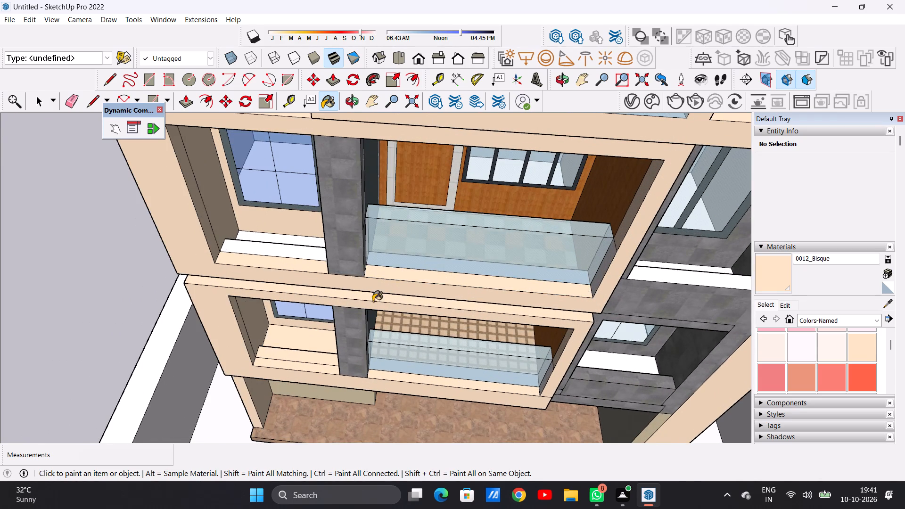
Paint the white faces of the window recess beside the second-lowest balcony with 0012_Bisque.
scroll(276, 253, up, 13)
click(276, 252)
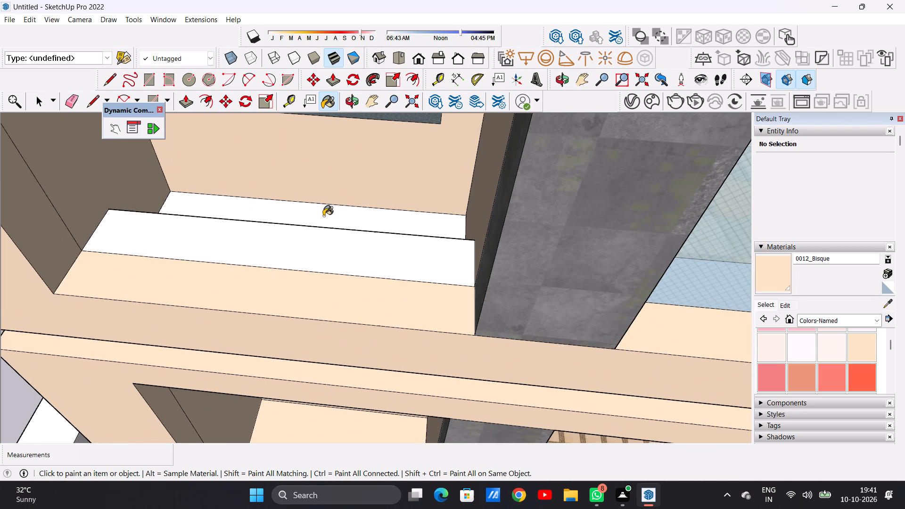
click(323, 216)
Paint the white floor of the window recess beside the yellow-carpeted balcony with 0012_Bisque.
scroll(301, 272, down, 20)
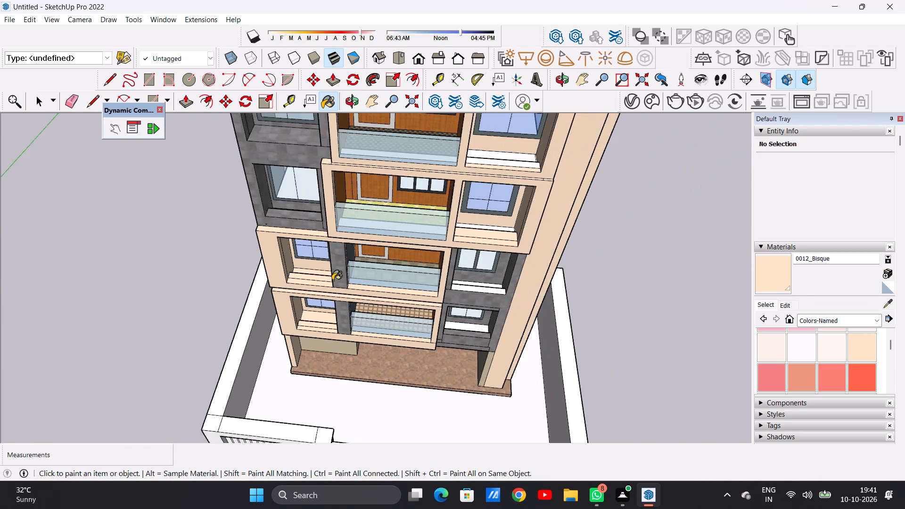
scroll(332, 280, down, 11)
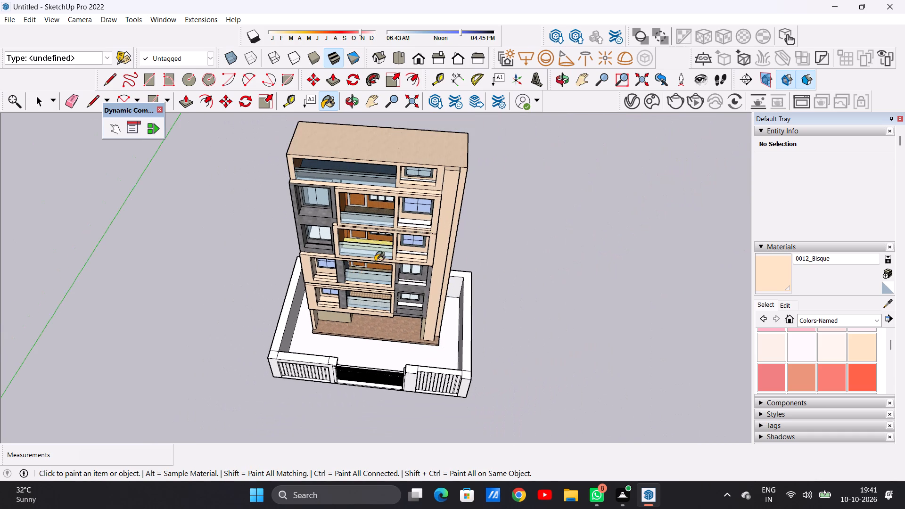
scroll(425, 257, up, 17)
scroll(408, 254, down, 1)
scroll(408, 254, up, 4)
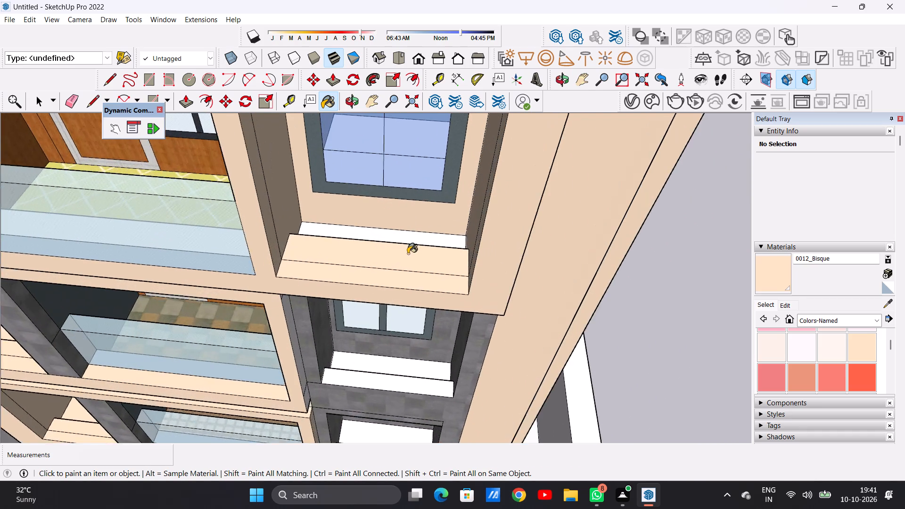
scroll(408, 254, up, 4)
click(407, 226)
Paint the white ledge and floor of the window recess on the storey directly below the top-floor terrace with 0012_Bisque.
scroll(411, 279, down, 14)
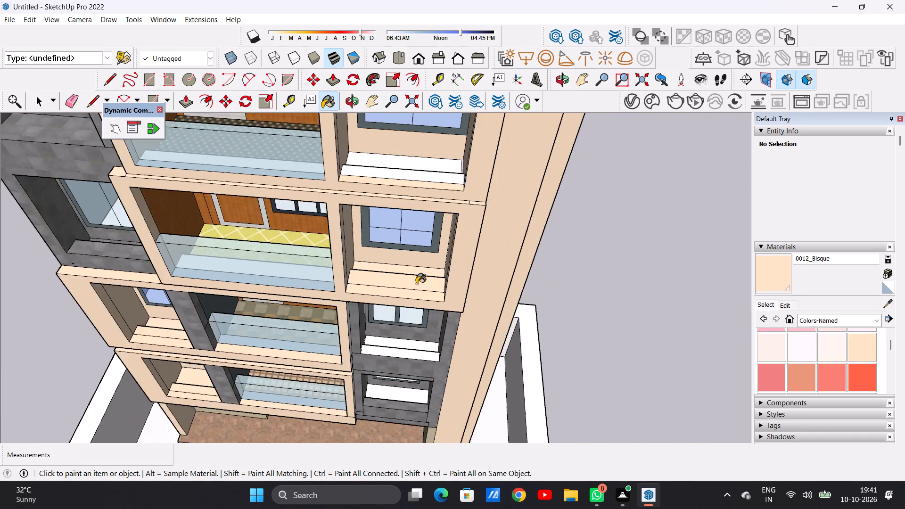
scroll(416, 284, down, 11)
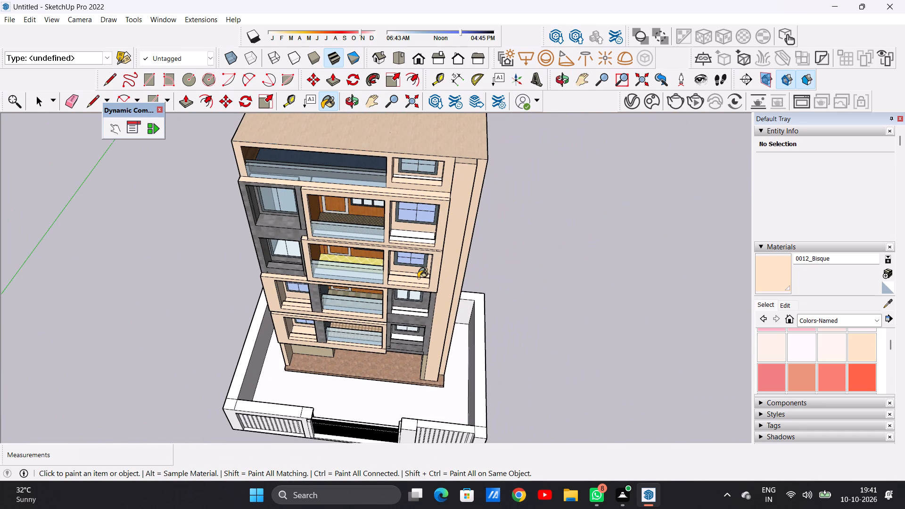
scroll(418, 278, down, 1)
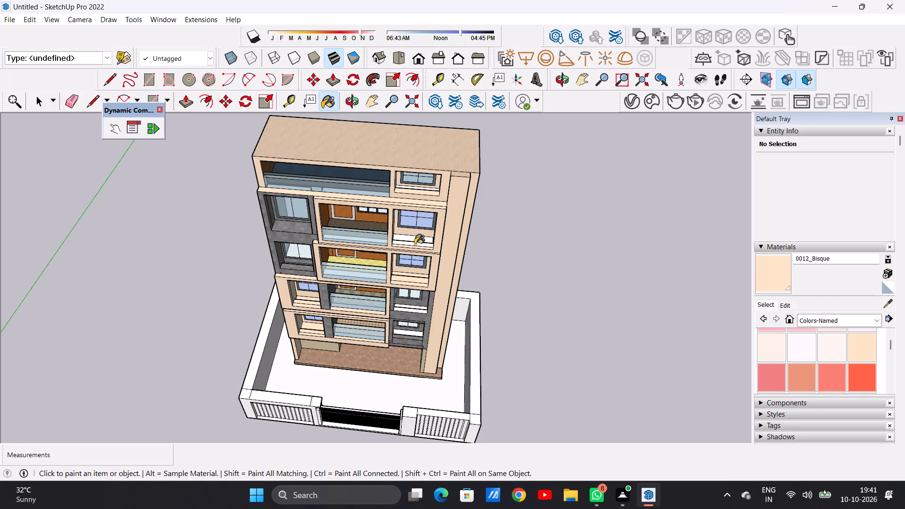
scroll(409, 268, up, 9)
scroll(438, 226, up, 6)
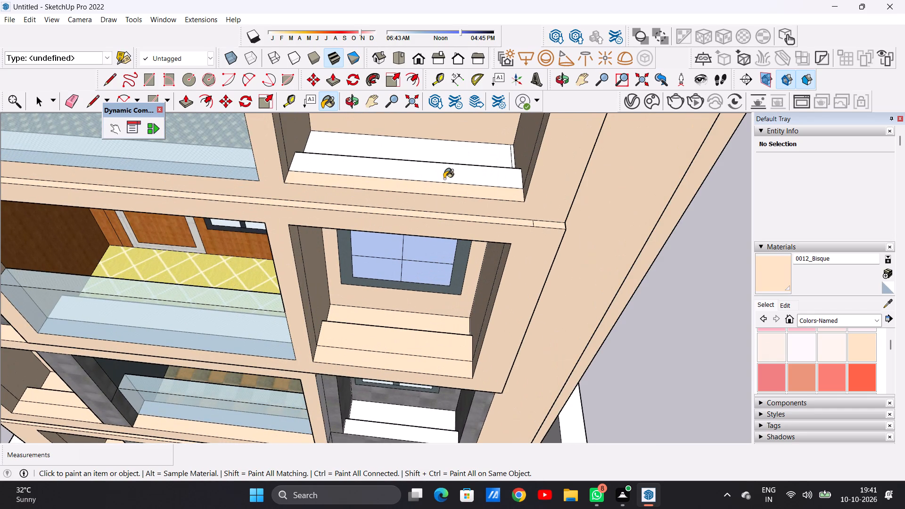
click(444, 179)
click(447, 148)
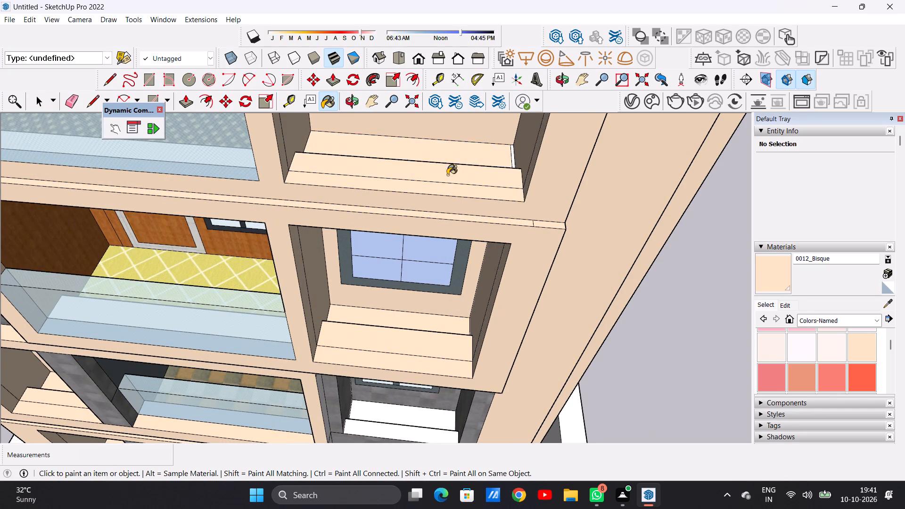
Paint the narrow white strip at the outer end of the same window recess floor with 0012_Bisque.
middle_drag(447, 175, 414, 240)
scroll(471, 248, up, 2)
scroll(475, 248, down, 1)
scroll(477, 249, up, 1)
scroll(479, 249, down, 1)
scroll(527, 259, up, 5)
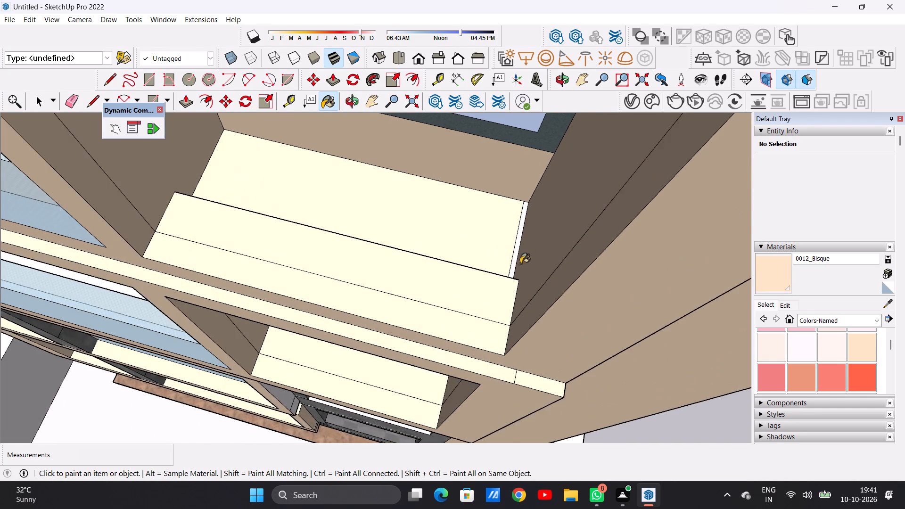
scroll(520, 263, up, 5)
click(509, 266)
middle_drag(420, 274, 317, 295)
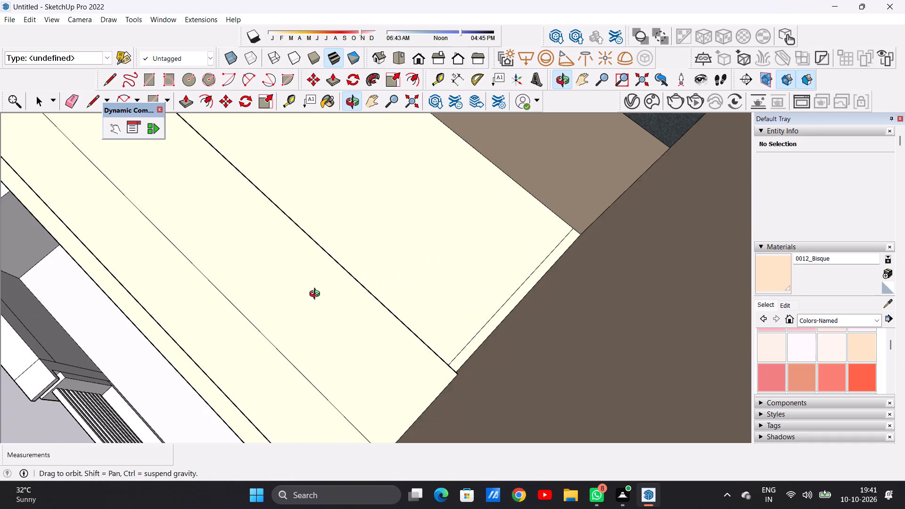
middle_drag(317, 295, 216, 346)
scroll(366, 320, up, 4)
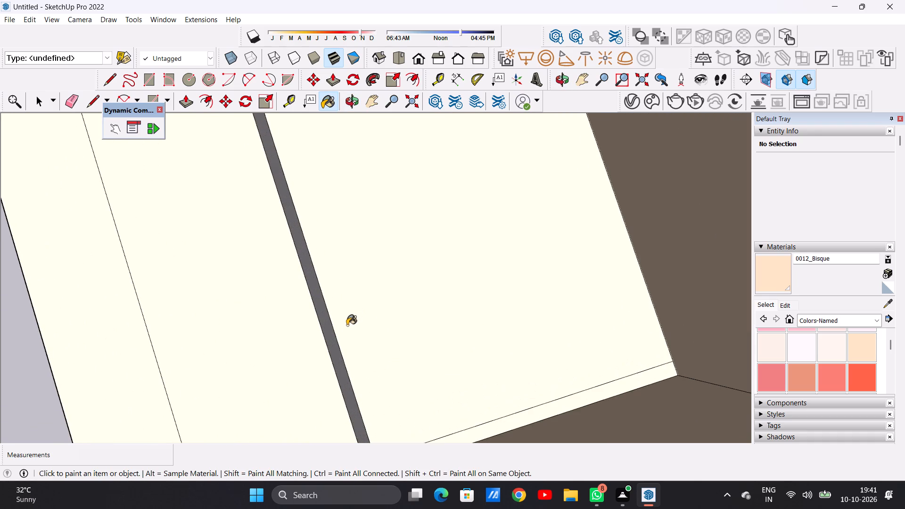
Paint the inner faces of the ledges with 0012_Bisque in the window recesses directly below the top-floor terrace and beside the yellow-carpeted balcony.
click(331, 338)
middle_drag(268, 344, 511, 240)
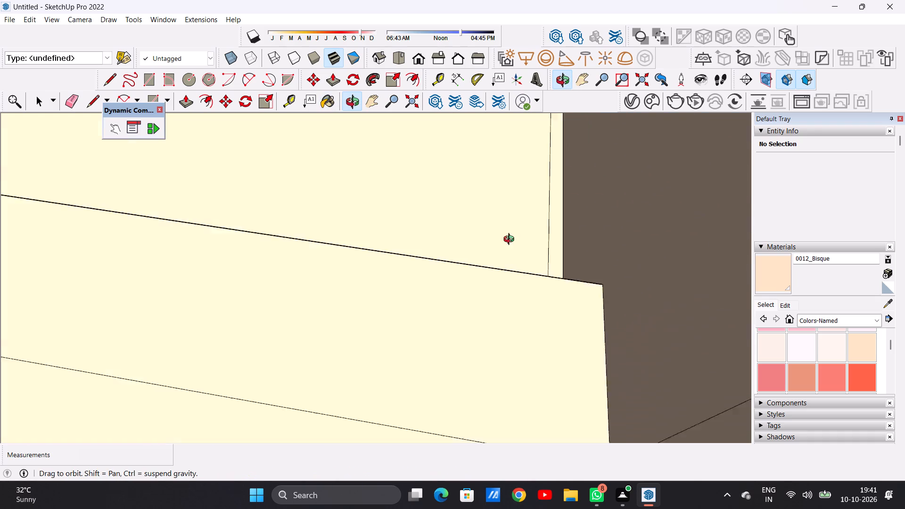
middle_drag(511, 240, 515, 236)
scroll(467, 306, down, 20)
scroll(467, 306, down, 9)
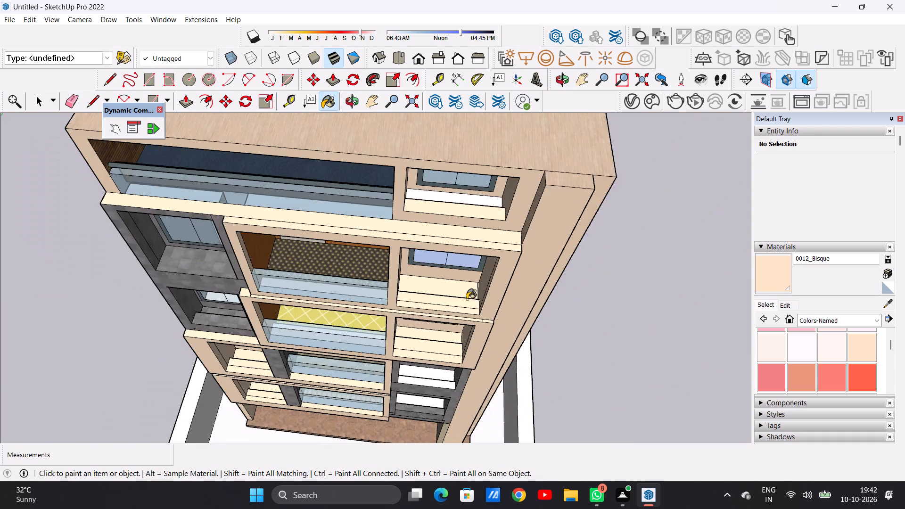
scroll(467, 299, down, 5)
middle_drag(444, 349, 396, 344)
scroll(400, 367, up, 20)
scroll(400, 367, up, 1)
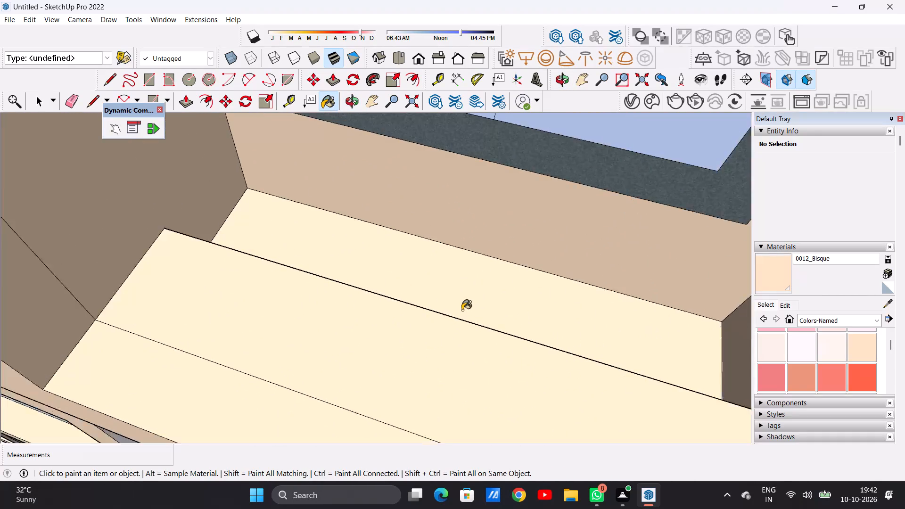
scroll(462, 310, up, 2)
middle_drag(472, 311, 320, 369)
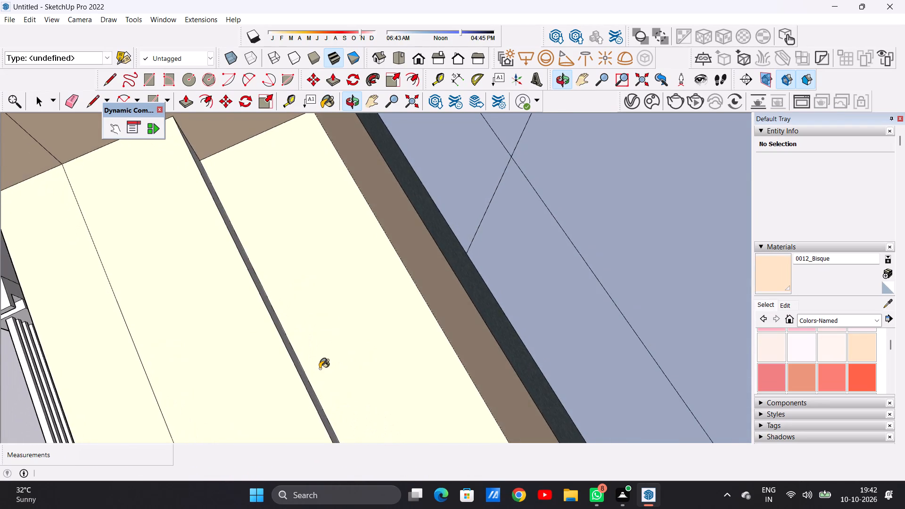
scroll(319, 369, up, 5)
click(289, 375)
Paint the white floor of the top-floor window recess beside the terrace with 0012_Bisque.
middle_drag(204, 381, 408, 328)
scroll(408, 328, up, 1)
scroll(408, 336, down, 20)
scroll(408, 336, down, 5)
scroll(380, 317, up, 1)
scroll(378, 316, down, 6)
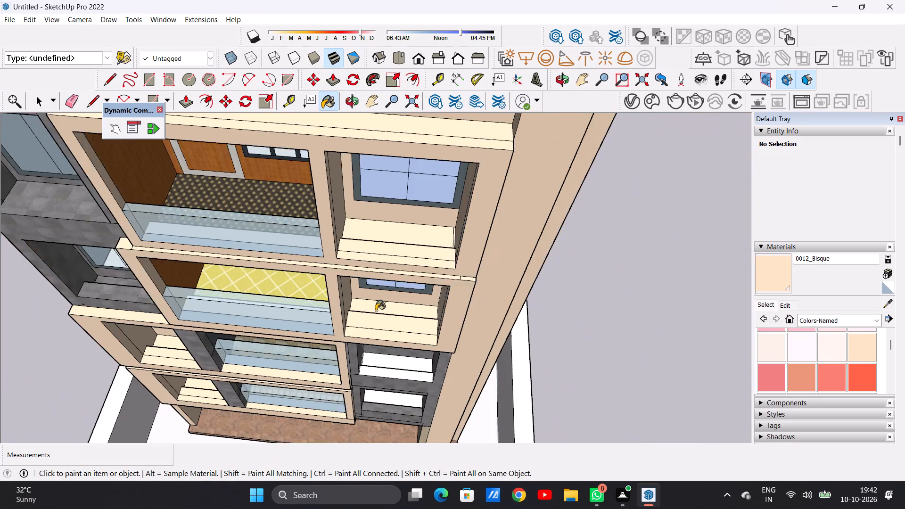
scroll(376, 311, down, 10)
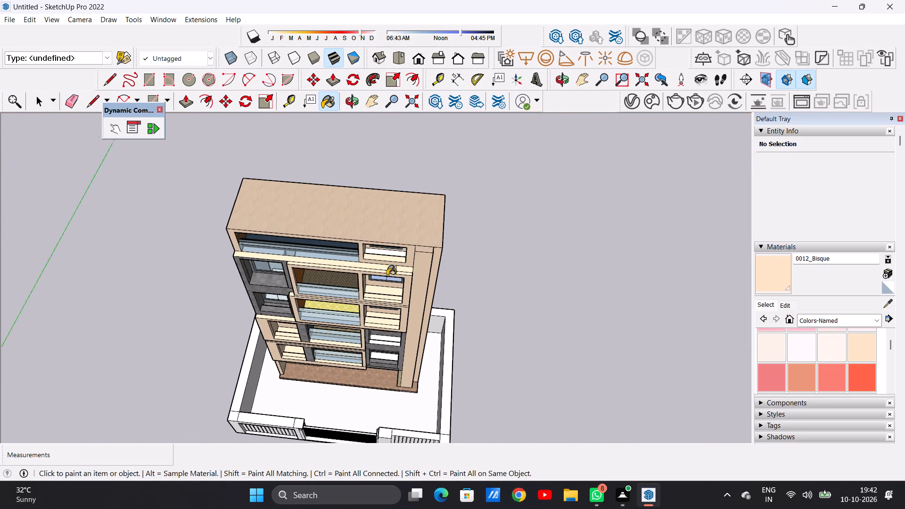
scroll(388, 272, up, 7)
middle_drag(402, 255, 395, 164)
scroll(389, 165, up, 5)
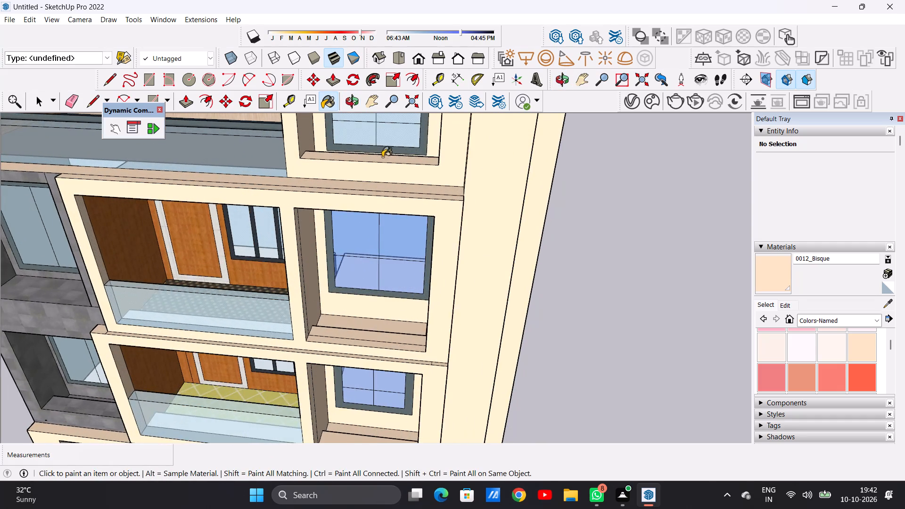
middle_drag(382, 156, 391, 262)
scroll(391, 262, up, 15)
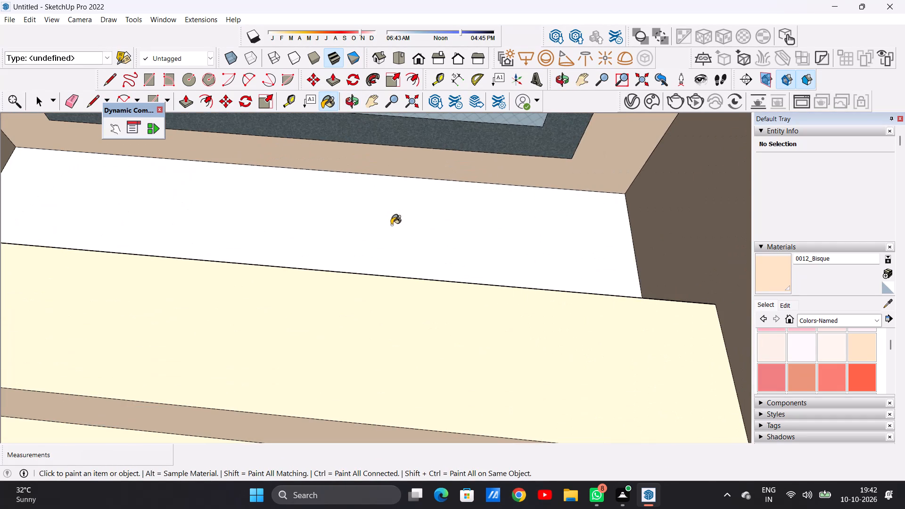
click(391, 225)
Paint the inner face of the ledge in the same top-floor window recess with 0012_Bisque.
middle_drag(408, 233, 196, 269)
scroll(235, 264, up, 2)
scroll(235, 264, down, 1)
scroll(235, 264, up, 2)
click(216, 280)
Paint the white floor of the lowest grey-tiled window recess with Formica Speckled Grey from the Synthetic Surfaces collection.
middle_drag(148, 304, 238, 279)
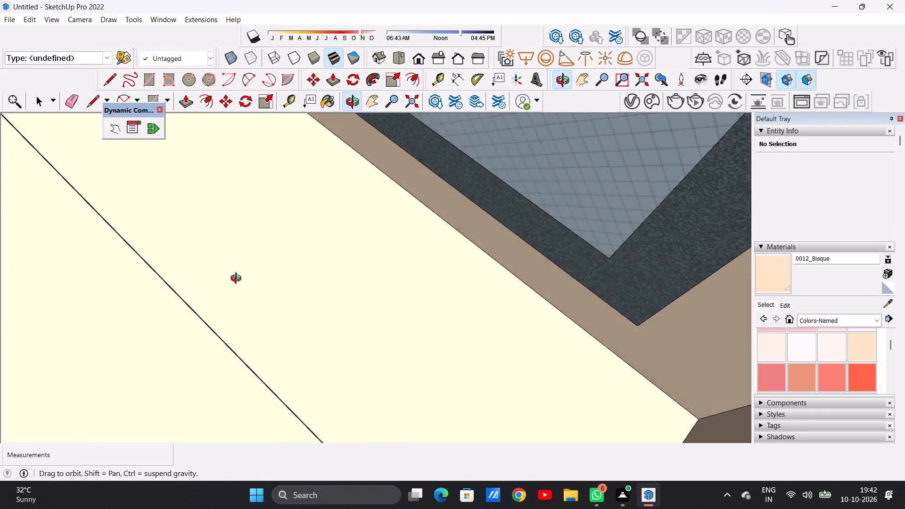
middle_drag(238, 279, 332, 262)
scroll(373, 278, down, 20)
scroll(373, 278, down, 5)
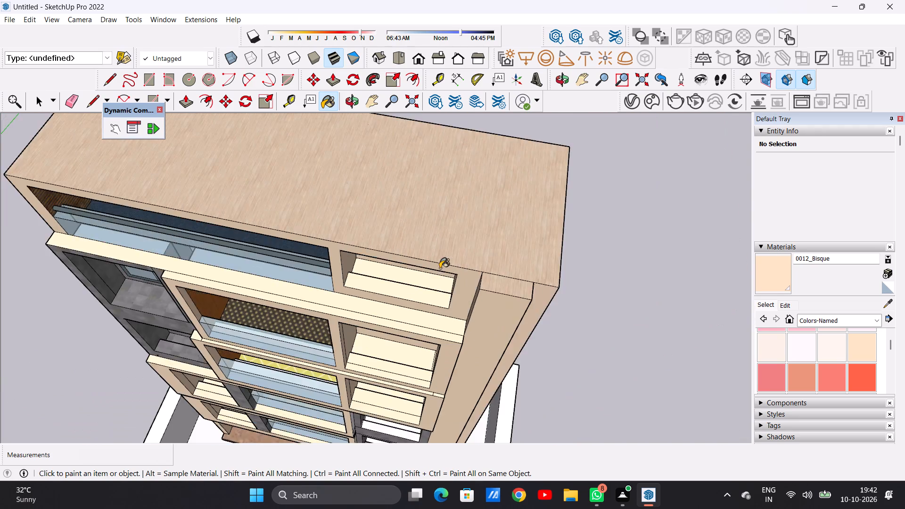
scroll(440, 268, down, 14)
middle_drag(392, 357, 409, 301)
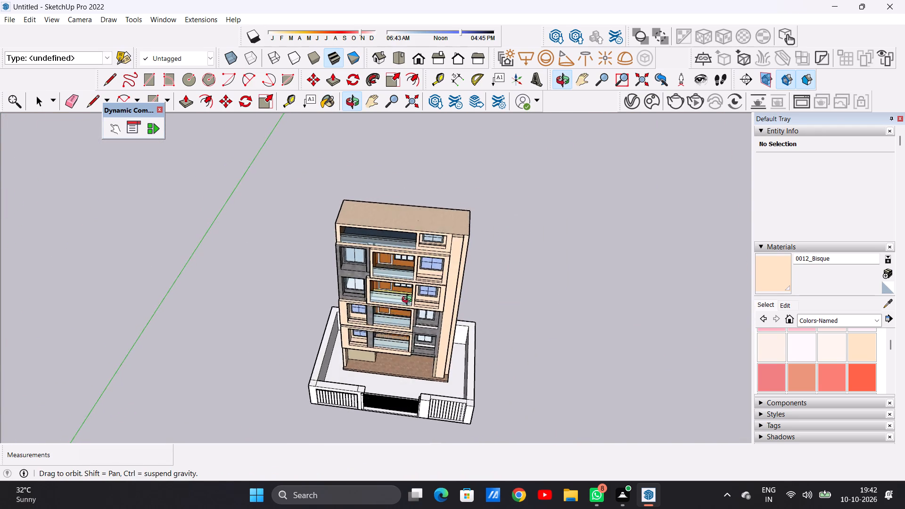
middle_drag(409, 301, 395, 318)
scroll(415, 351, up, 12)
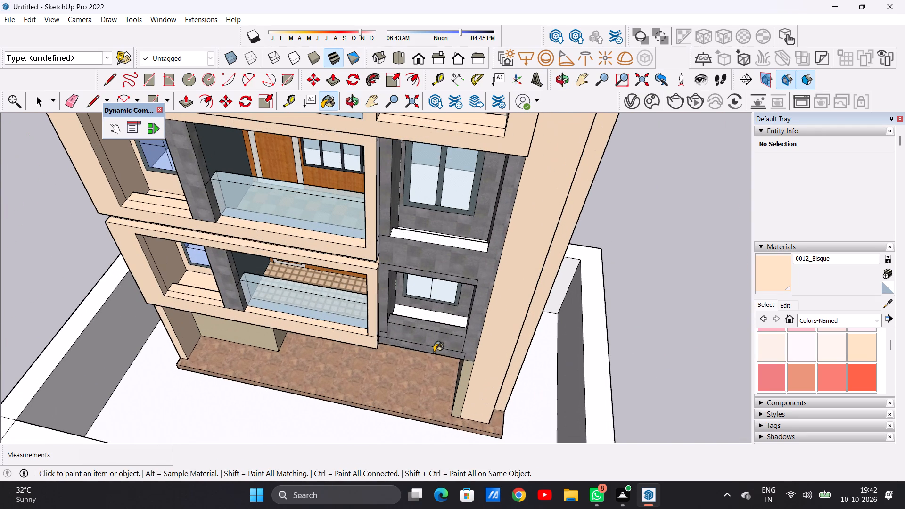
click(875, 319)
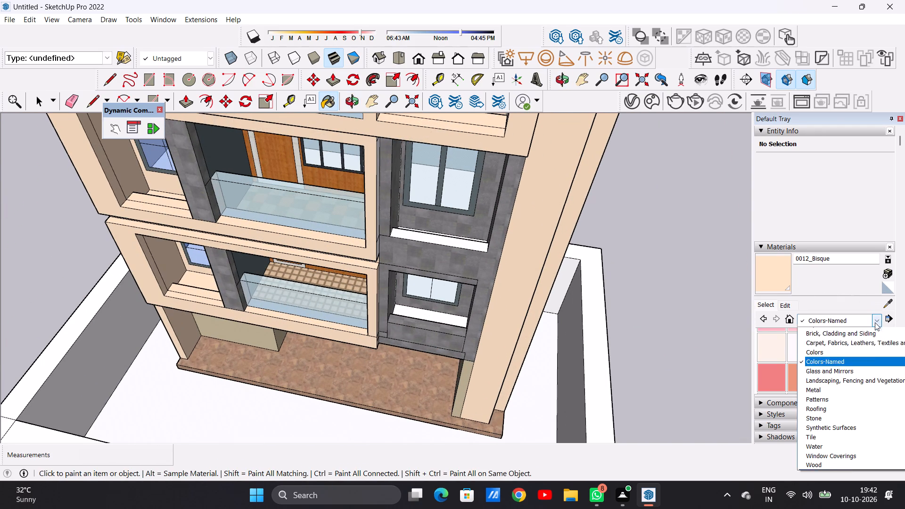
click(826, 439)
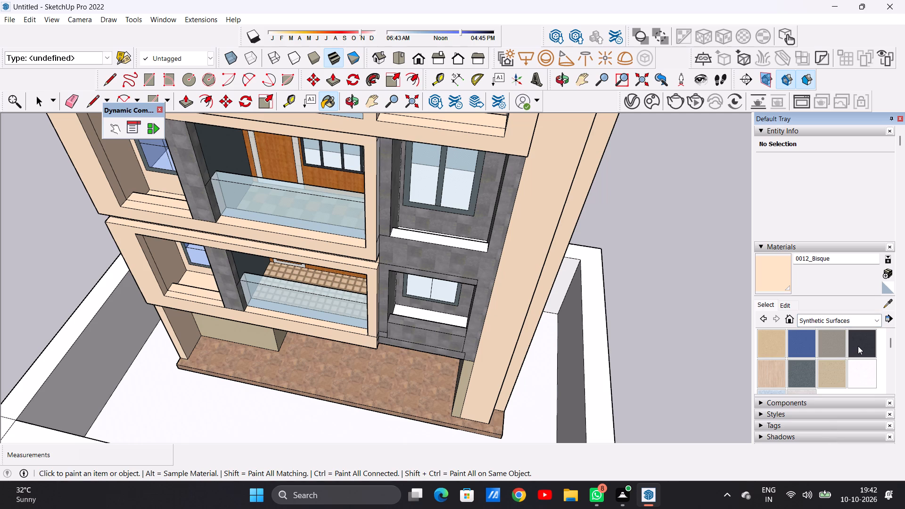
click(797, 371)
scroll(419, 336, up, 10)
click(460, 305)
Paint the white ledge of the grey-tiled window recess one storey up with Formica Speckled Grey.
scroll(443, 329, down, 4)
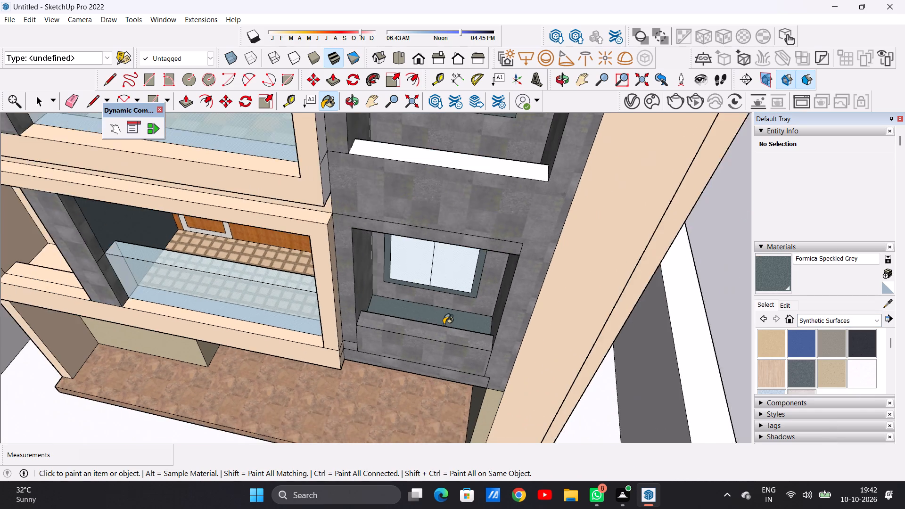
scroll(444, 324, down, 5)
scroll(495, 219, up, 7)
click(493, 229)
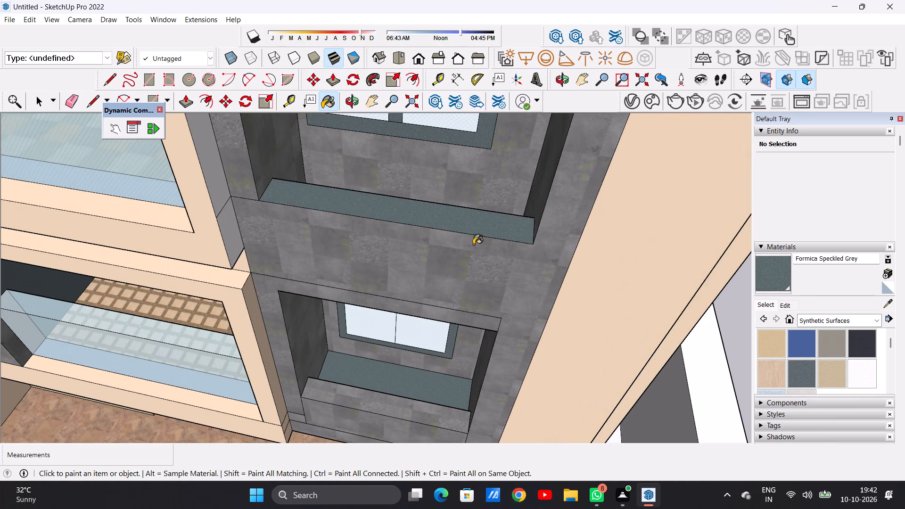
Examine the front facade, ground-floor porch and lower window recesses for surfaces still lacking a material.
scroll(476, 250, down, 20)
scroll(476, 250, down, 2)
middle_drag(435, 316, 494, 234)
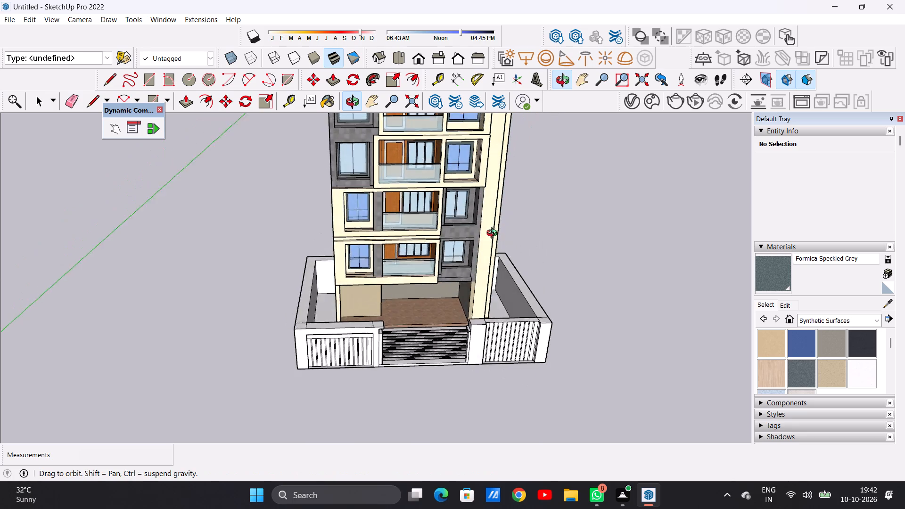
middle_drag(494, 234, 469, 217)
scroll(435, 313, down, 9)
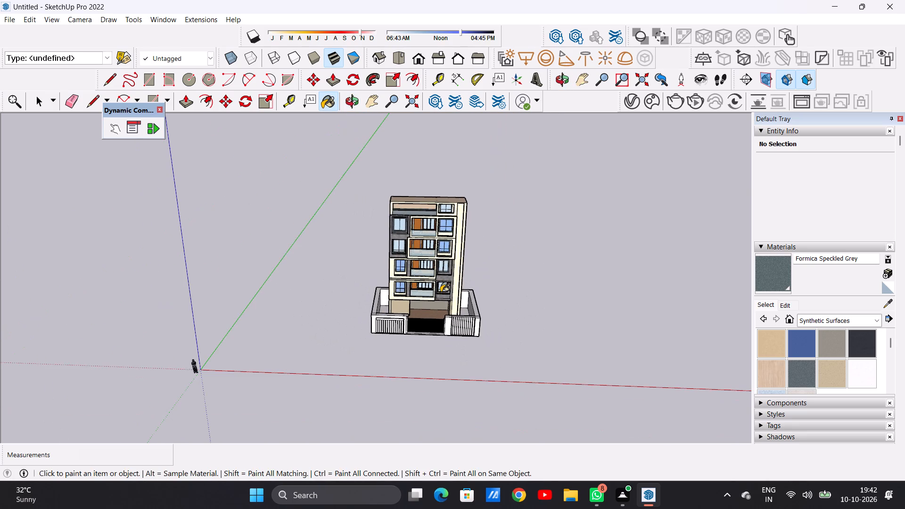
middle_drag(444, 306, 596, 281)
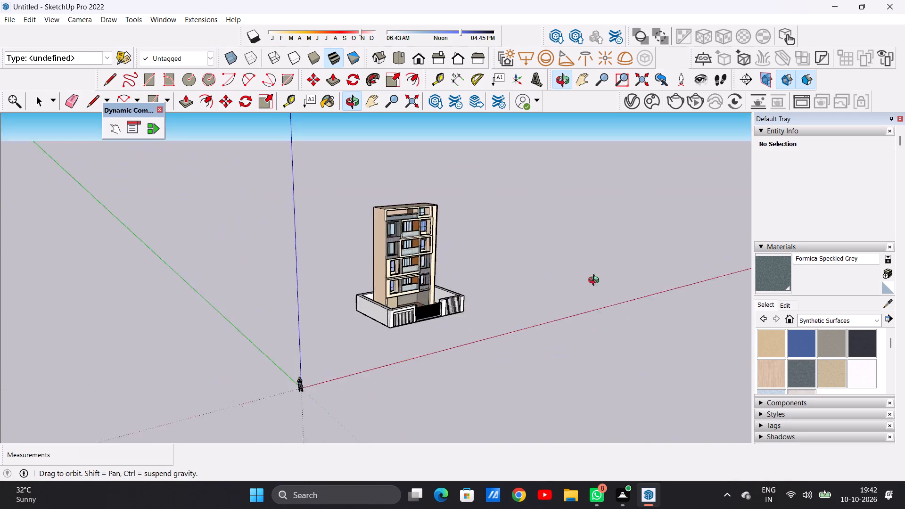
middle_drag(596, 281, 447, 266)
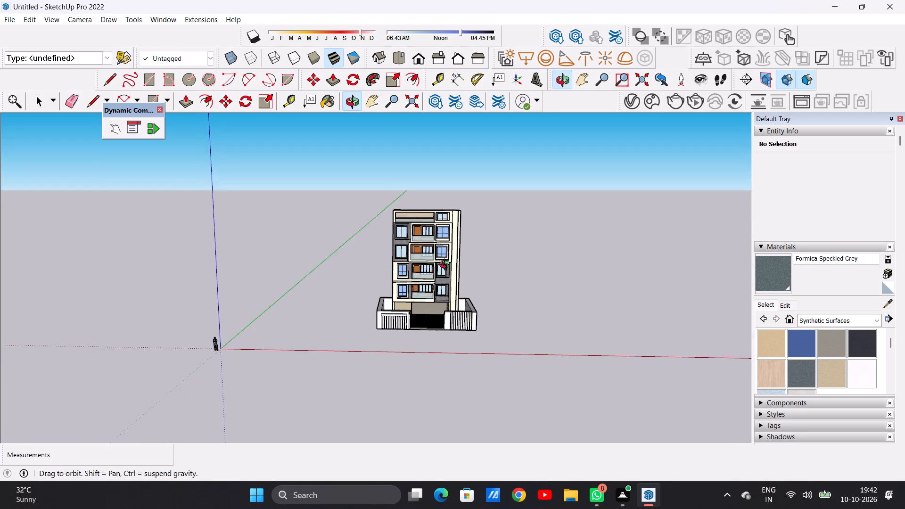
middle_drag(447, 266, 446, 258)
scroll(442, 300, up, 8)
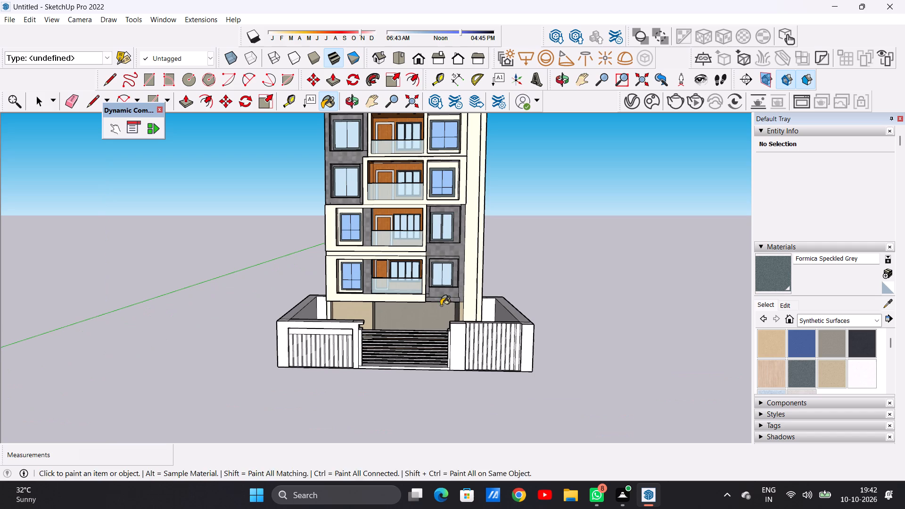
key(space)
scroll(336, 298, up, 13)
middle_drag(301, 322, 368, 357)
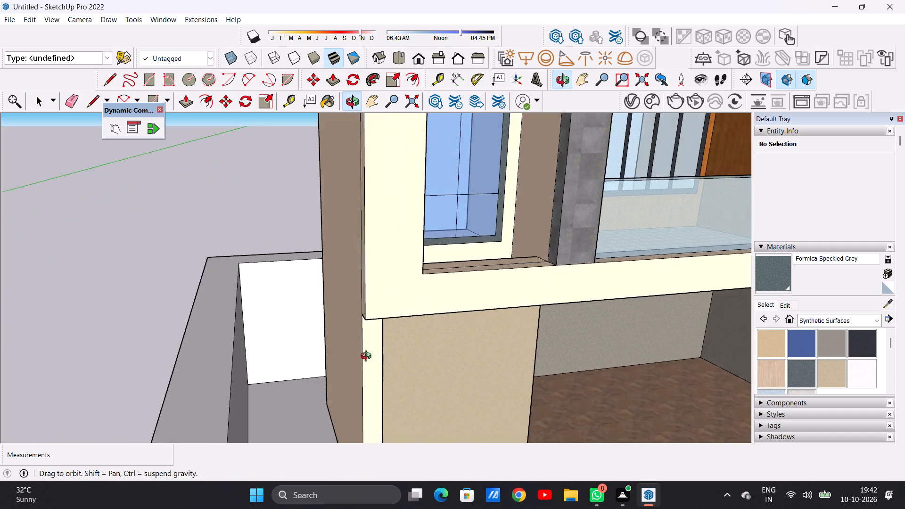
middle_drag(368, 357, 316, 339)
scroll(316, 339, up, 1)
scroll(315, 334, down, 15)
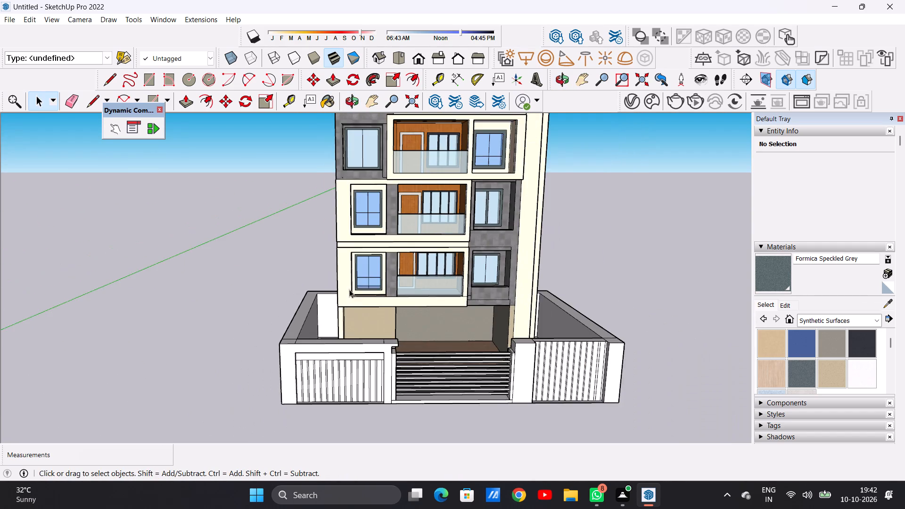
middle_drag(479, 314, 454, 350)
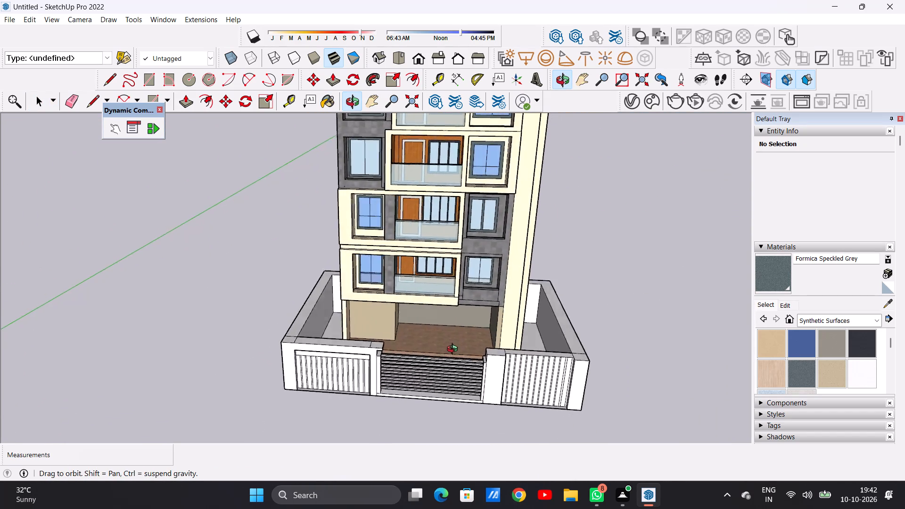
middle_drag(454, 350, 491, 379)
scroll(474, 314, up, 11)
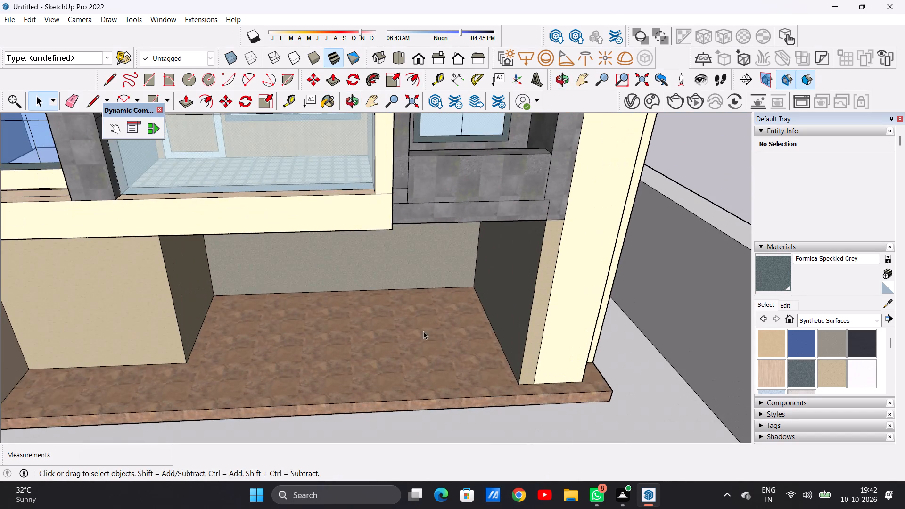
middle_drag(418, 335, 400, 400)
scroll(381, 334, down, 8)
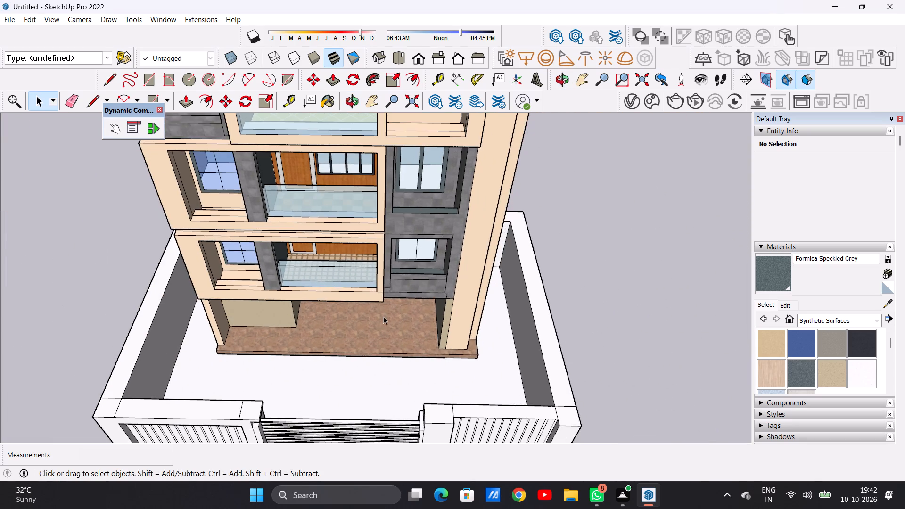
scroll(357, 287, up, 1)
middle_drag(338, 299, 325, 331)
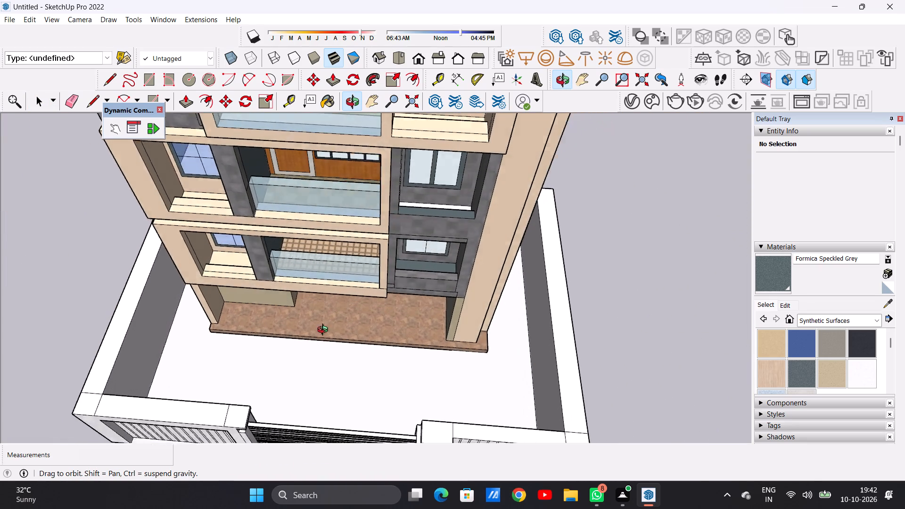
middle_drag(325, 331, 325, 319)
Paint the white floor behind the ledge in the second-lowest grey-tiled window recess with Formica Speckled Grey.
middle_drag(441, 258, 334, 335)
scroll(336, 334, up, 2)
scroll(421, 295, down, 1)
scroll(438, 293, up, 3)
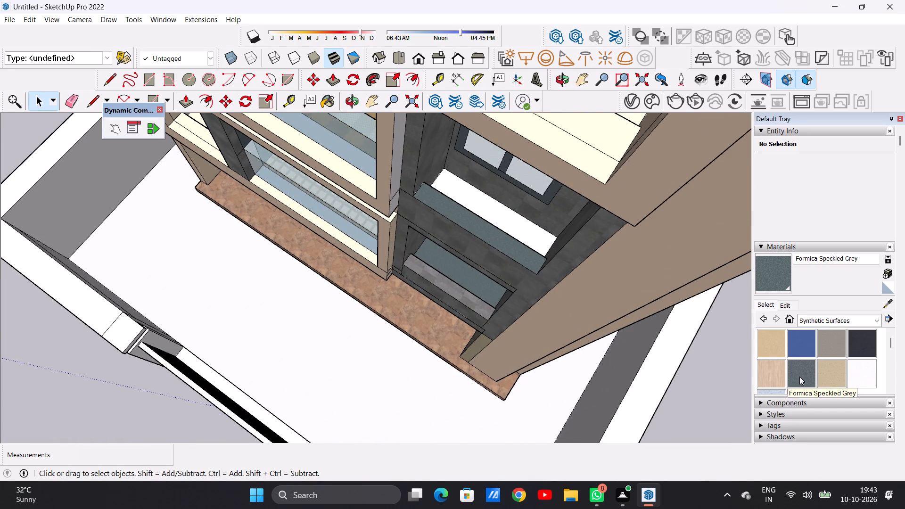
click(799, 377)
scroll(506, 205, up, 13)
click(470, 230)
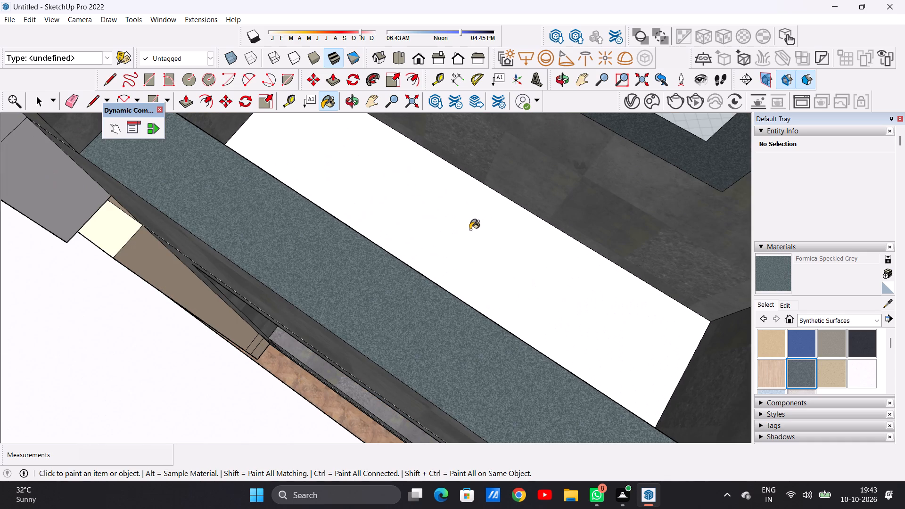
Examine the whole building and its boundary wall from several angles for remaining unpainted surfaces.
scroll(420, 274, down, 6)
scroll(436, 257, up, 1)
scroll(437, 257, down, 19)
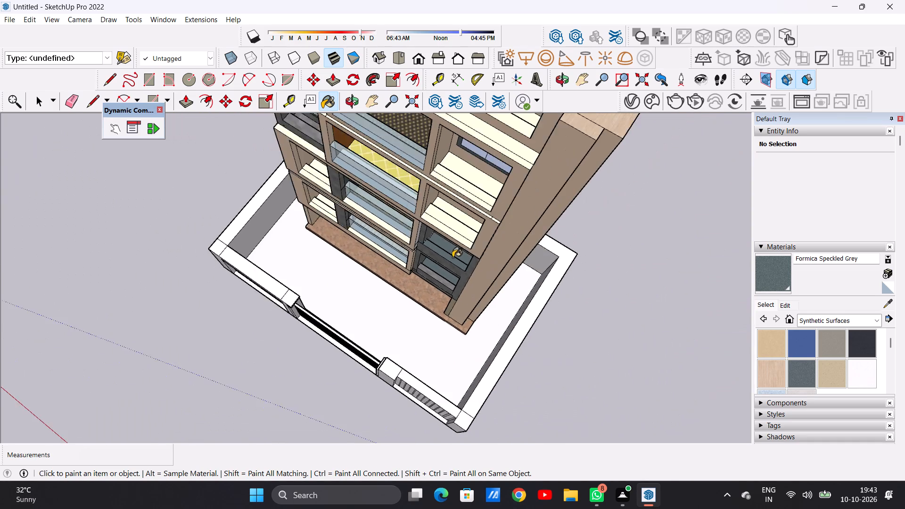
scroll(452, 257, down, 12)
middle_drag(459, 235, 513, 166)
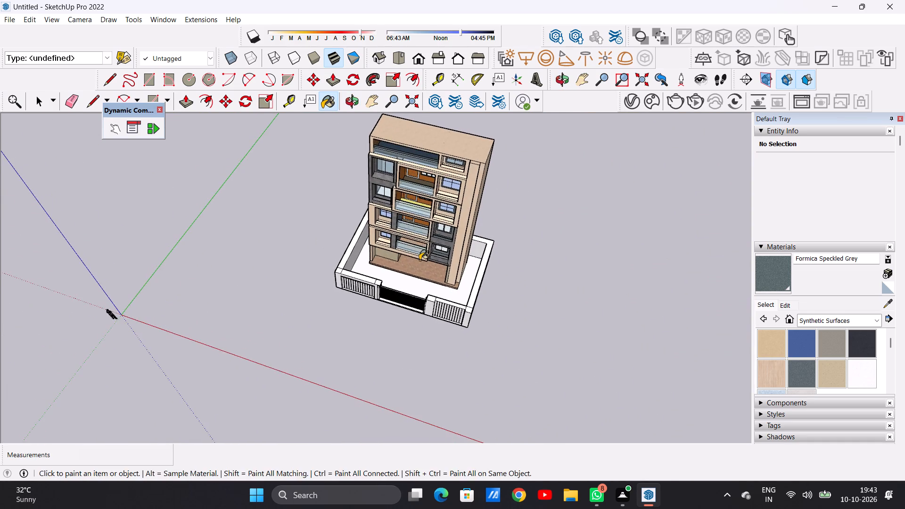
middle_drag(422, 252, 492, 147)
middle_drag(441, 303, 361, 254)
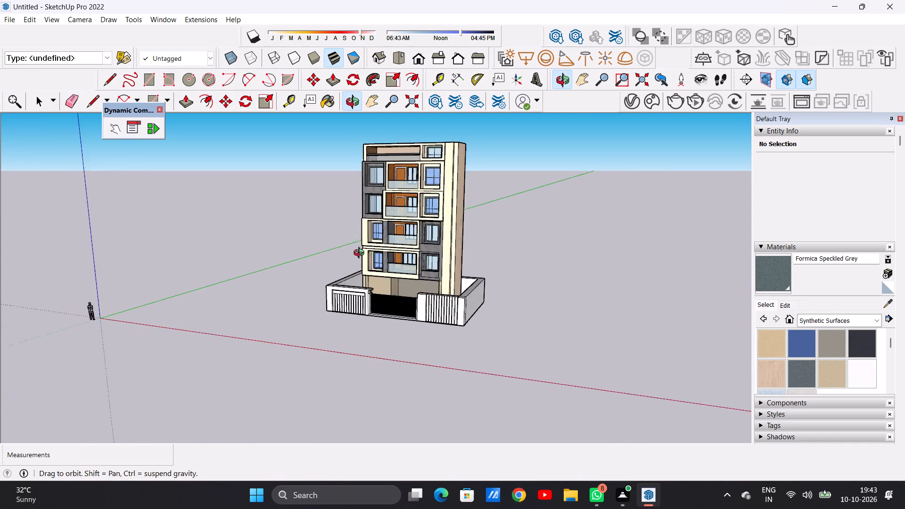
middle_drag(361, 254, 435, 412)
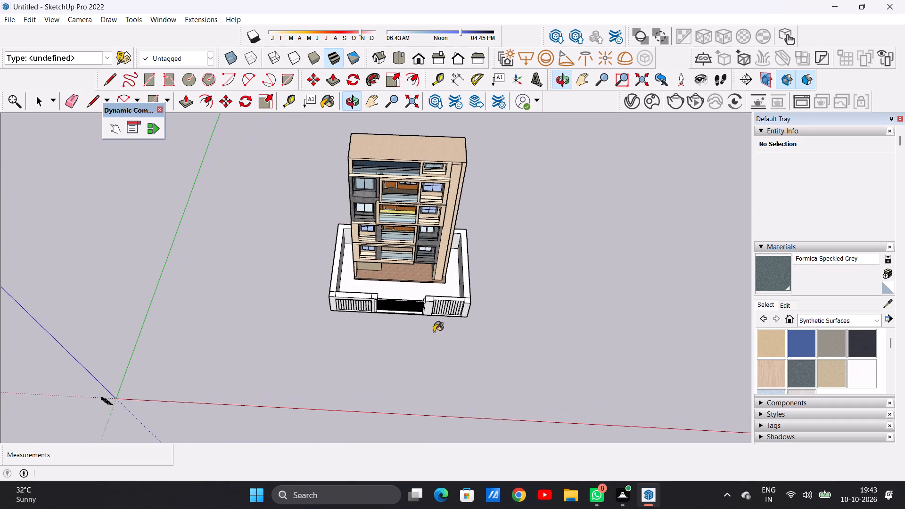
scroll(482, 279, up, 8)
key(space)
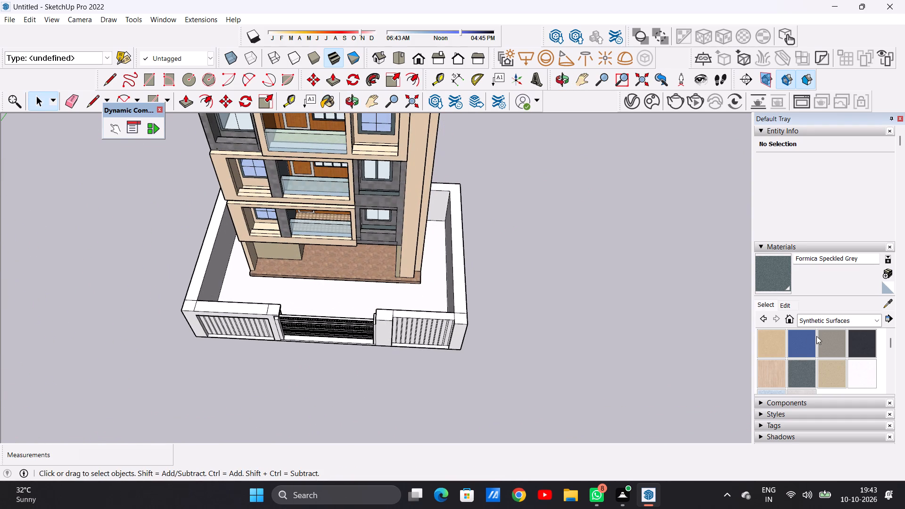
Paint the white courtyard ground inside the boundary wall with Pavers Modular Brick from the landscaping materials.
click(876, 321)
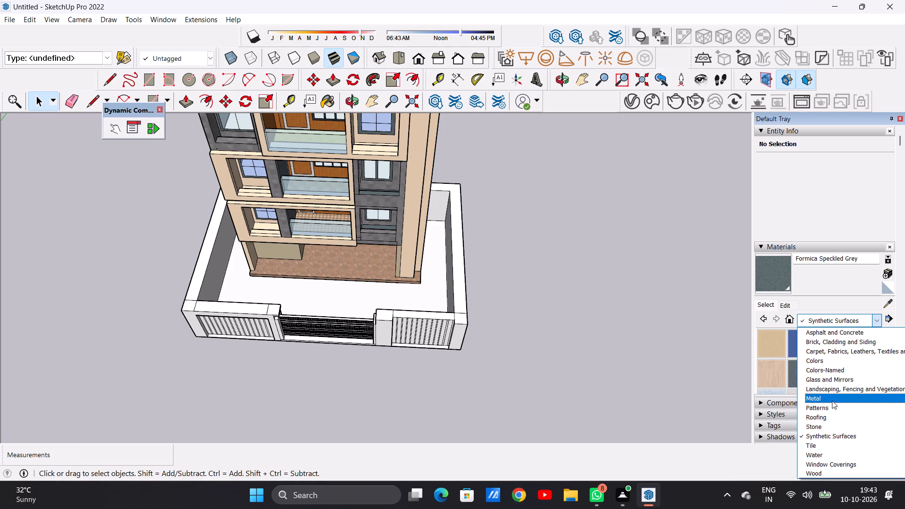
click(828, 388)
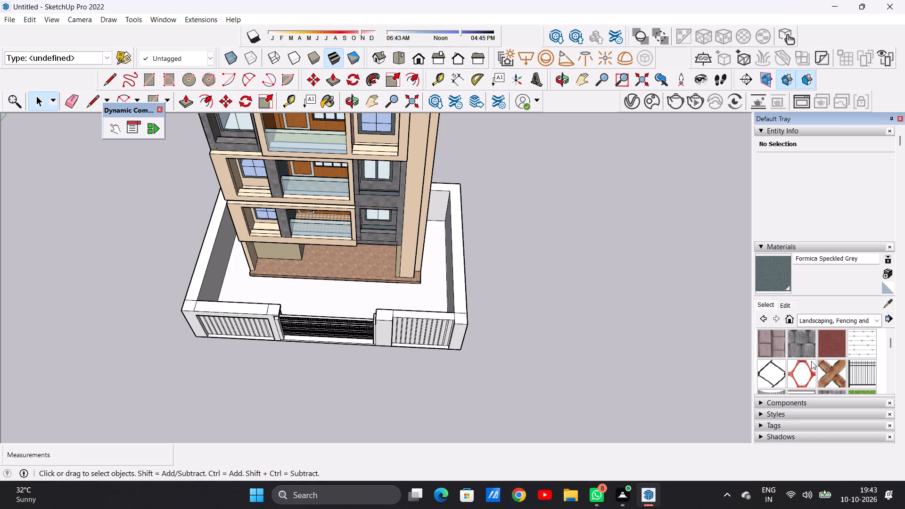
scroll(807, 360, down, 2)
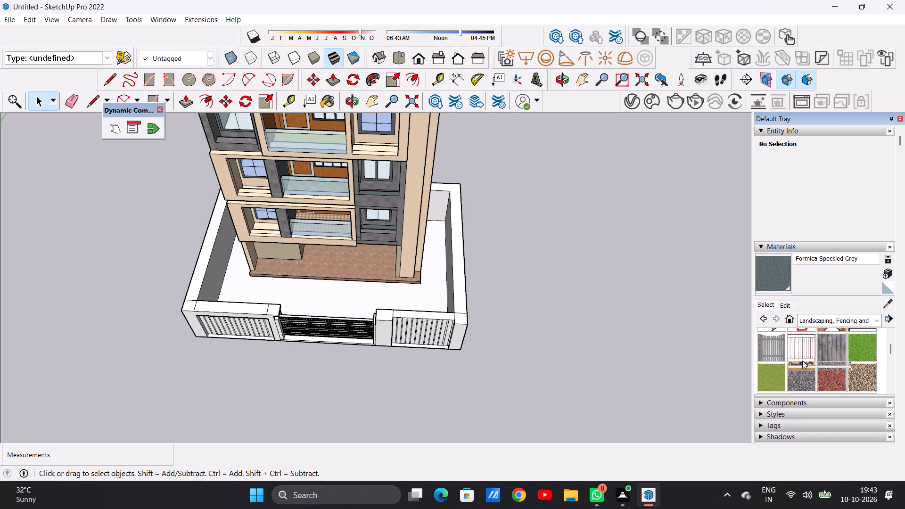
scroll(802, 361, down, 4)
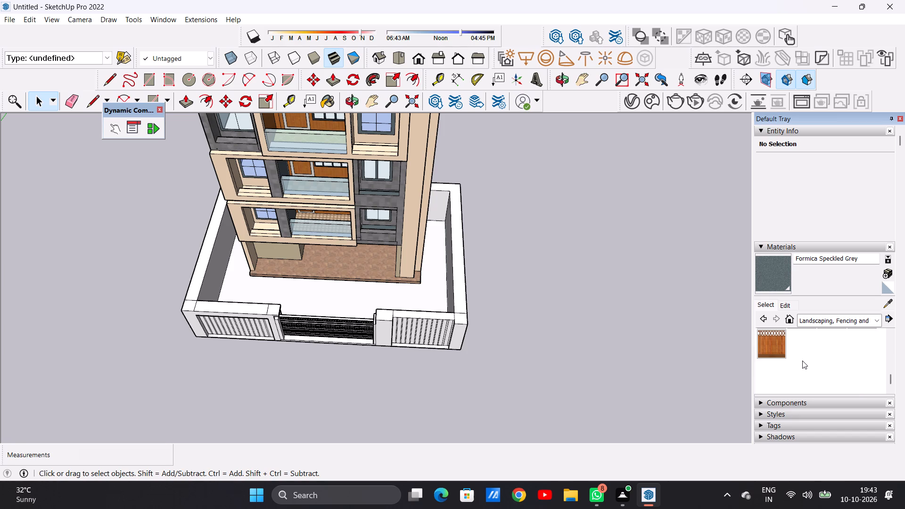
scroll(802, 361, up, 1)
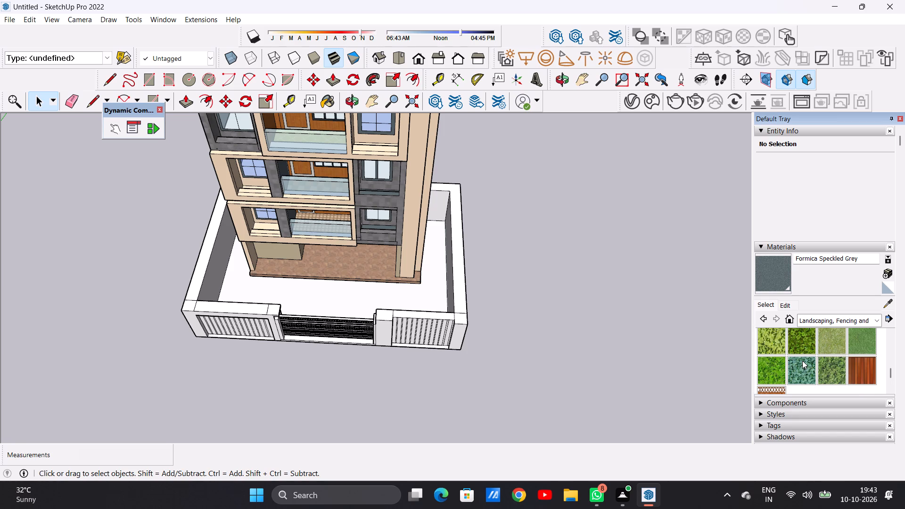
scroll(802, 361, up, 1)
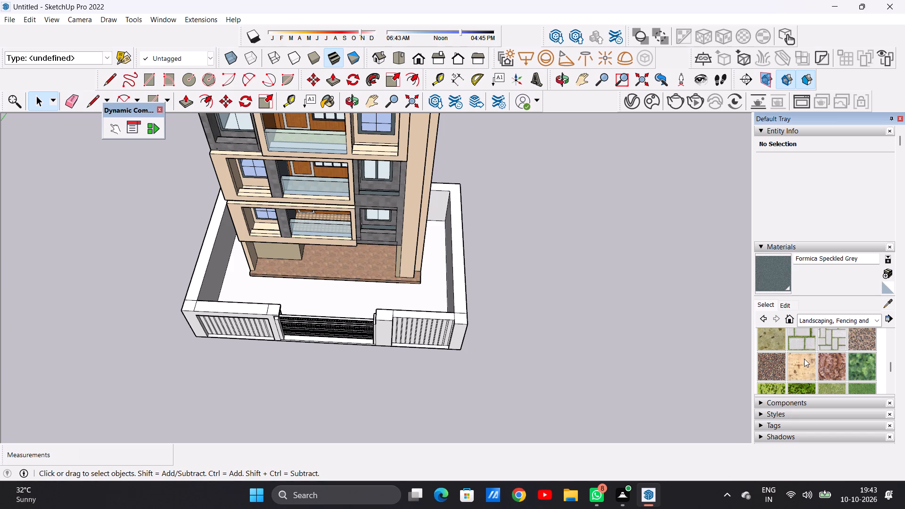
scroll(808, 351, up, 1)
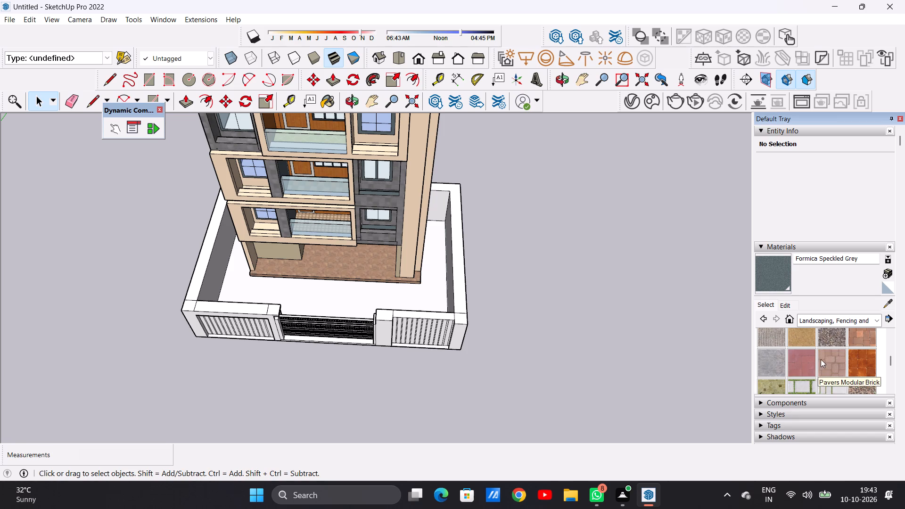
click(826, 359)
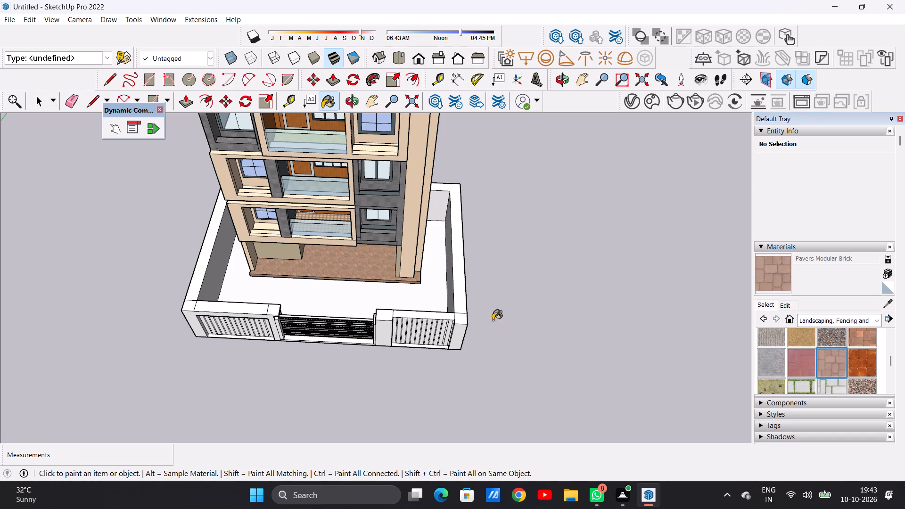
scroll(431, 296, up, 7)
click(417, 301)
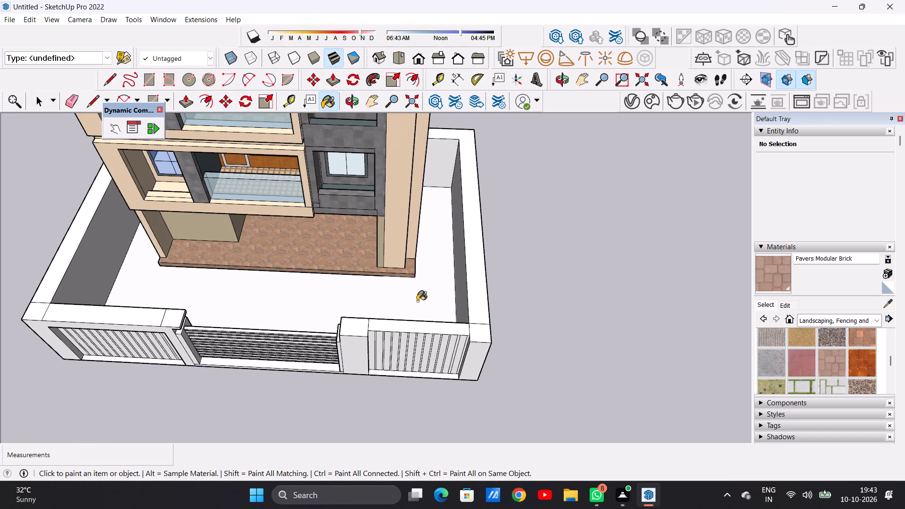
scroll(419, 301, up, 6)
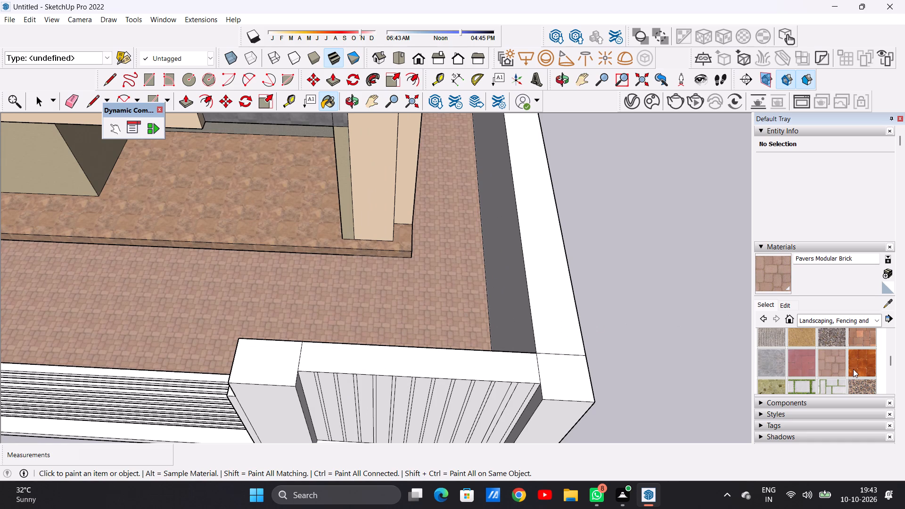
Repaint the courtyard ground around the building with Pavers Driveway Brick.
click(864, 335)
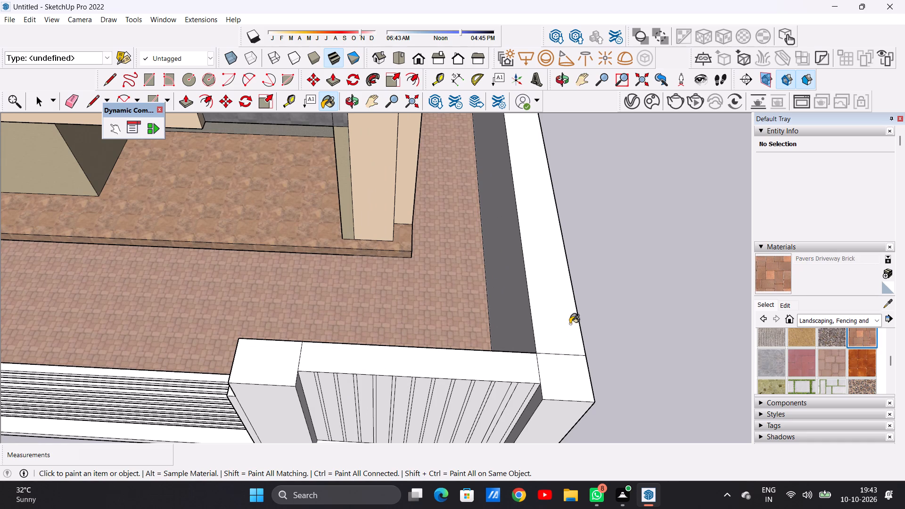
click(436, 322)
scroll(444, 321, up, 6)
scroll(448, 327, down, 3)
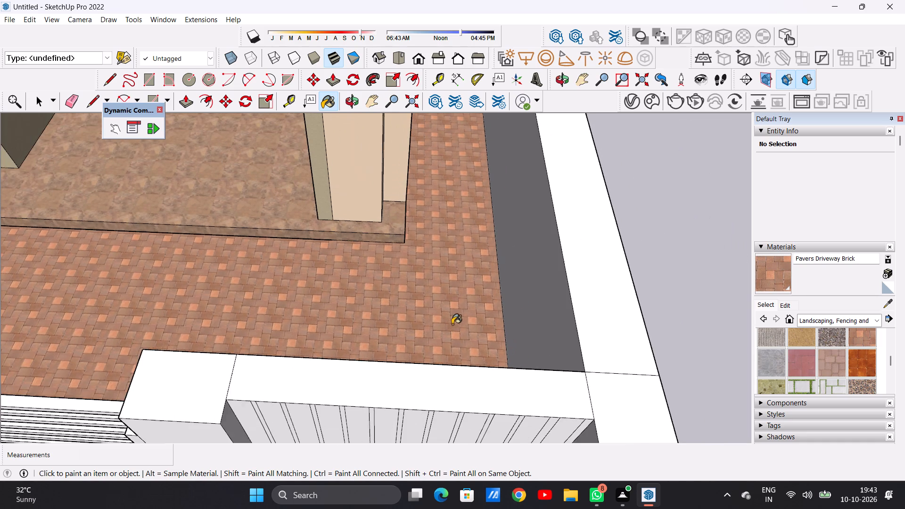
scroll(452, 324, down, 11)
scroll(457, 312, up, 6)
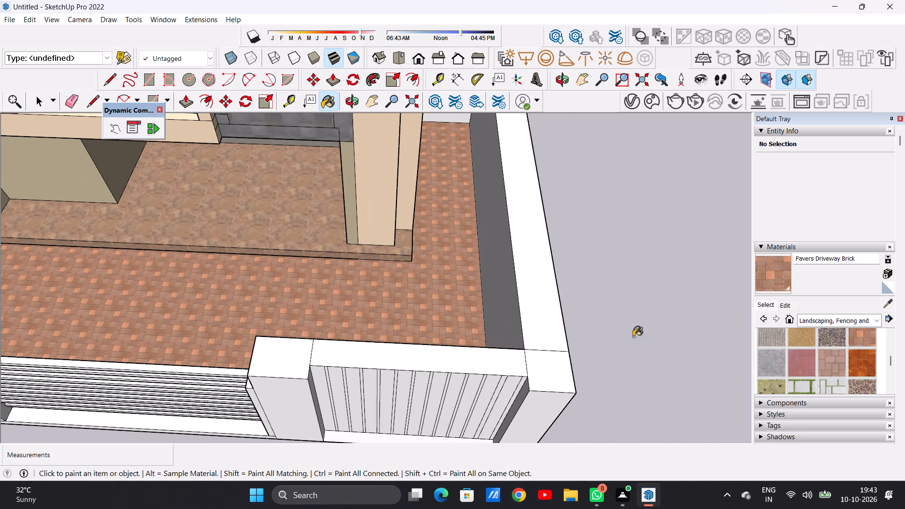
Repaint the courtyard ground inside the boundary wall with Groundcover Sand Smooth.
click(801, 339)
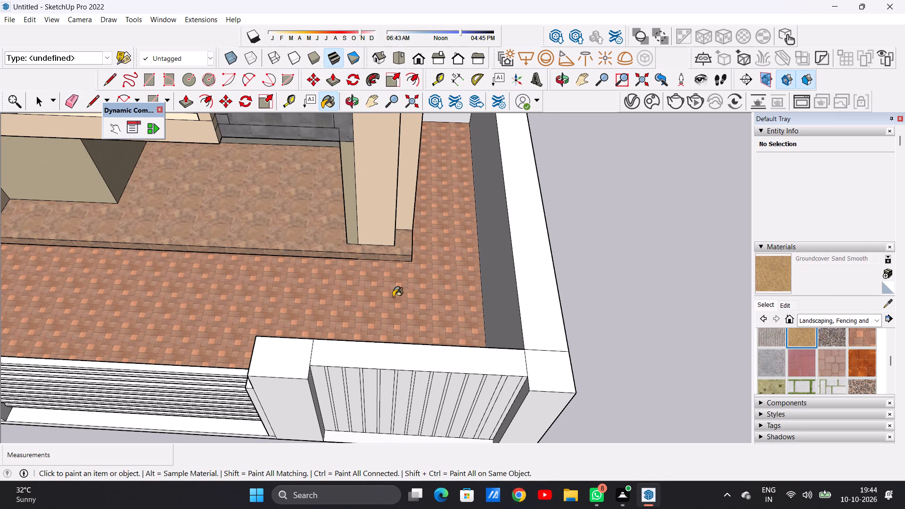
scroll(393, 297, up, 7)
click(393, 316)
scroll(401, 345, up, 13)
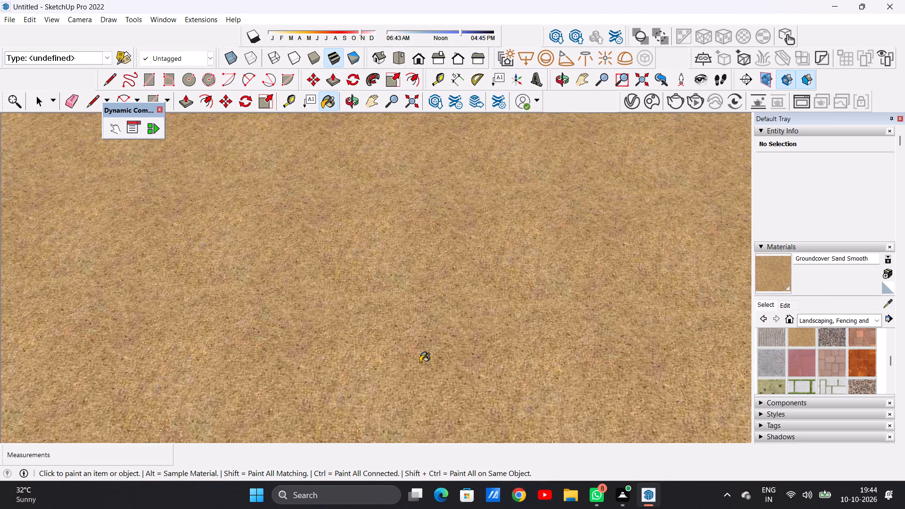
scroll(427, 353, down, 20)
scroll(427, 353, down, 3)
scroll(505, 307, down, 6)
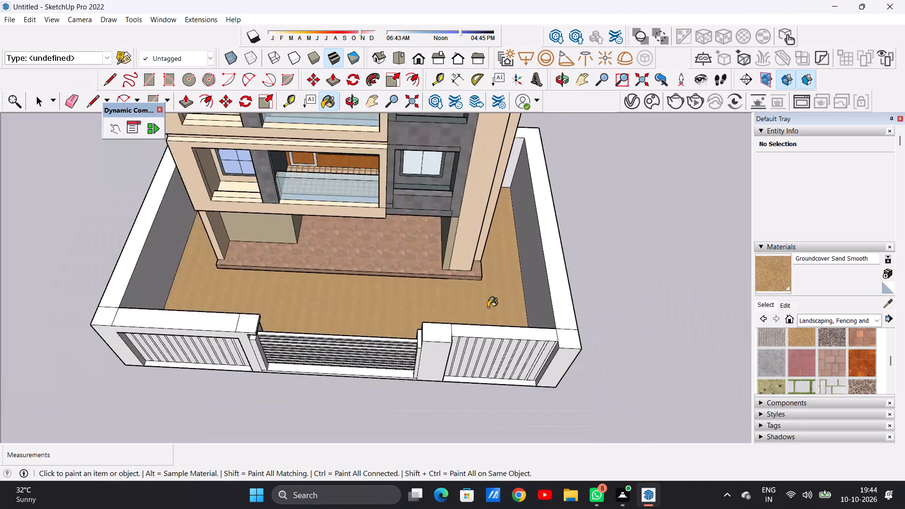
Examine the courtyard ground, porch edge and boundary wall from several angles to judge the new ground material.
middle_drag(355, 308, 293, 342)
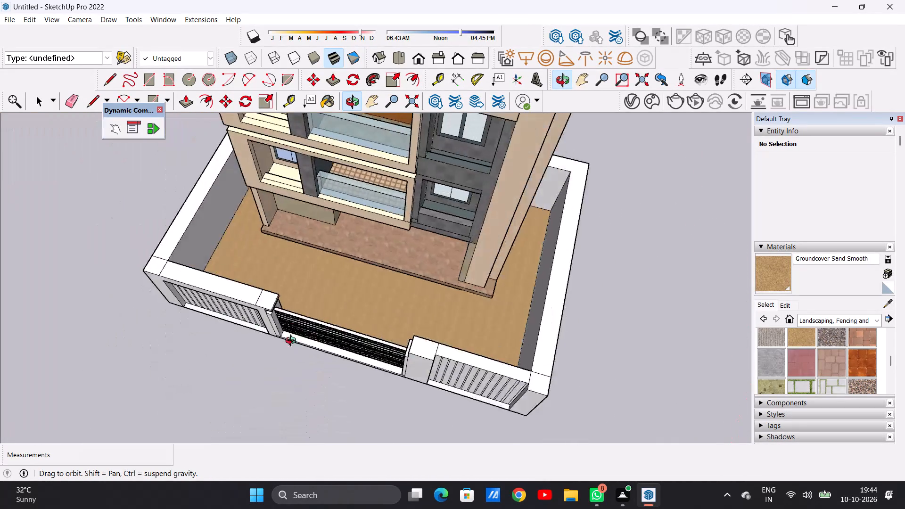
middle_drag(293, 342, 232, 353)
scroll(390, 322, up, 20)
scroll(390, 322, up, 4)
scroll(386, 333, down, 1)
scroll(386, 333, up, 4)
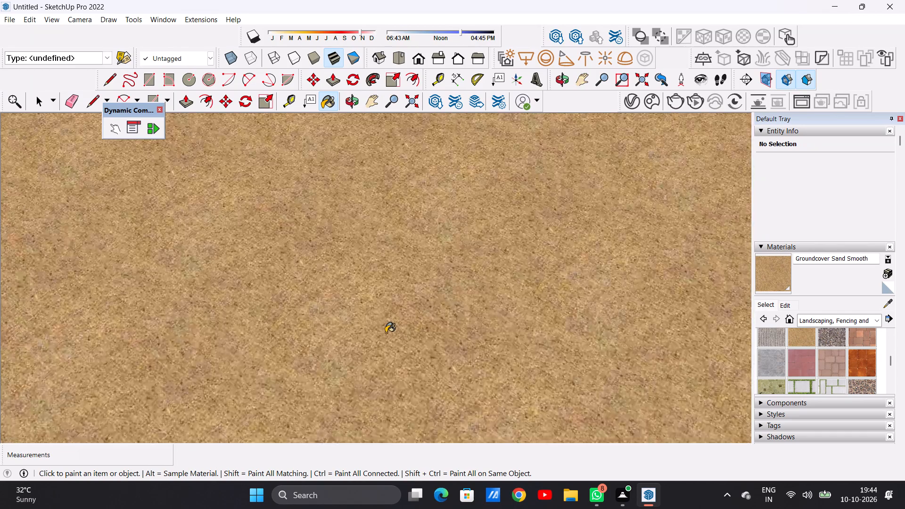
scroll(386, 333, up, 3)
scroll(364, 336, down, 20)
scroll(364, 336, down, 2)
scroll(419, 323, up, 1)
scroll(420, 322, down, 4)
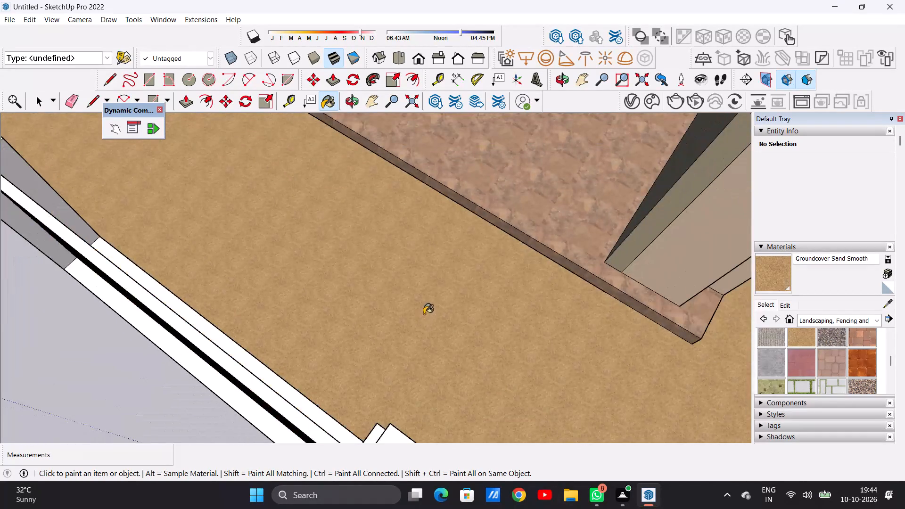
scroll(424, 314, down, 7)
middle_drag(470, 321, 609, 158)
middle_drag(552, 261, 542, 355)
scroll(459, 303, up, 8)
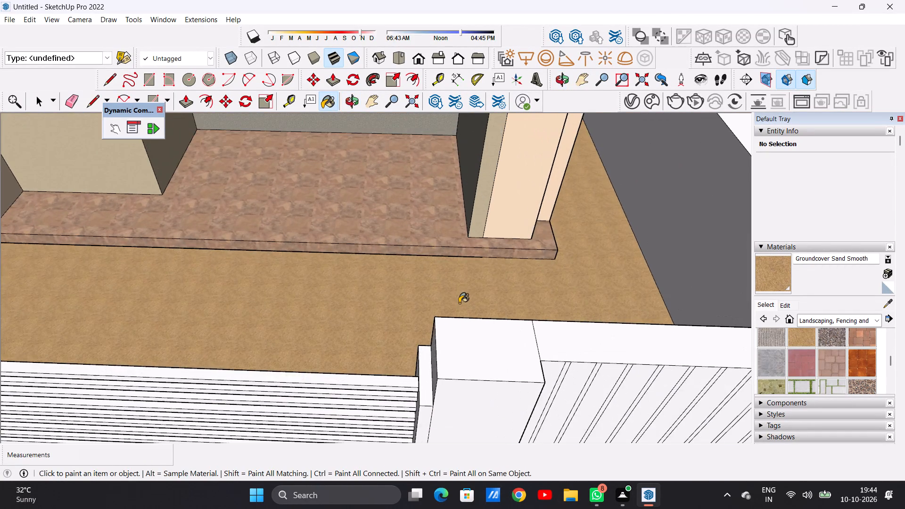
scroll(459, 302, up, 5)
scroll(456, 291, down, 16)
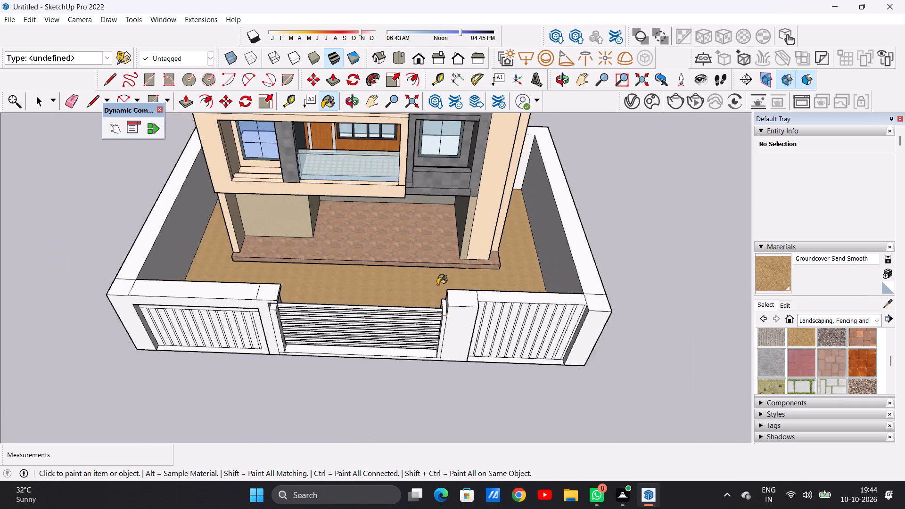
scroll(437, 285, down, 4)
middle_drag(386, 328, 379, 208)
scroll(361, 271, down, 9)
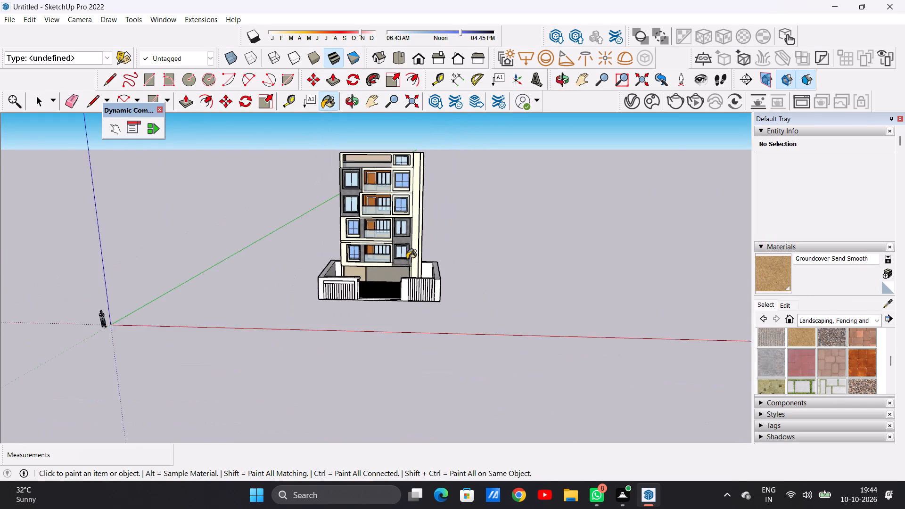
scroll(407, 259, down, 3)
scroll(402, 290, up, 16)
Paint the two vertical slats nearest the gate in the front boundary wall's right-hand panel with Wood Veneer 02.
middle_drag(420, 275, 363, 262)
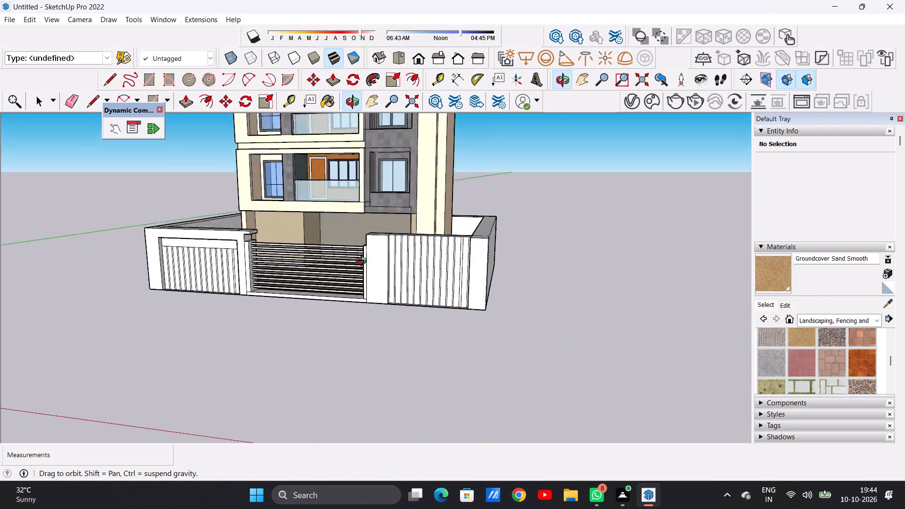
middle_drag(363, 262, 440, 267)
scroll(449, 263, up, 7)
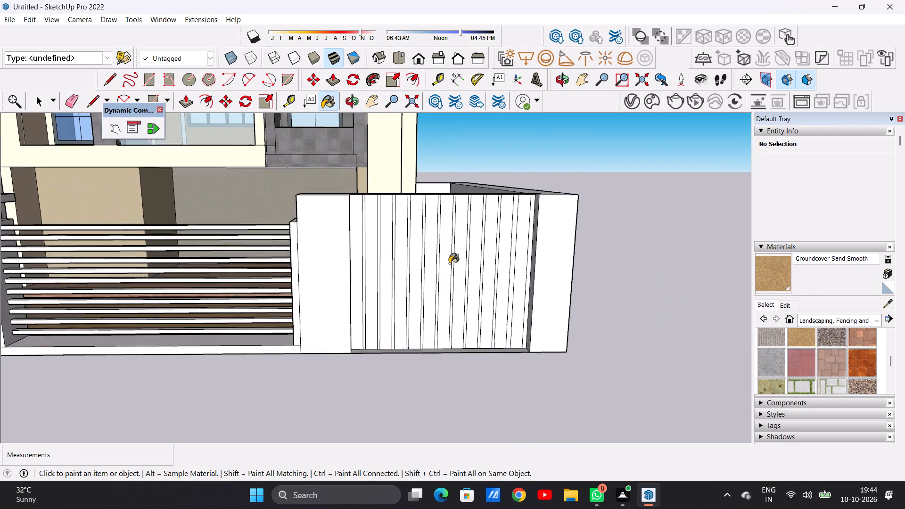
scroll(449, 263, up, 2)
key(space)
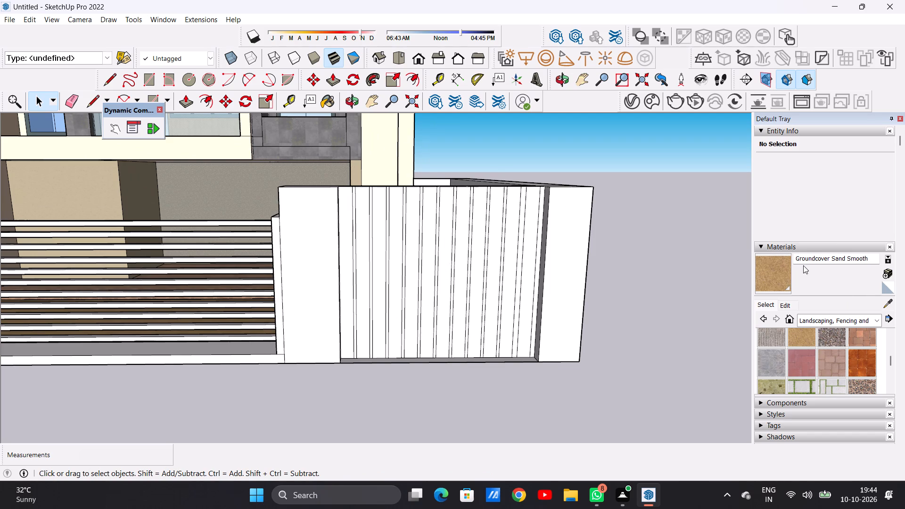
click(766, 310)
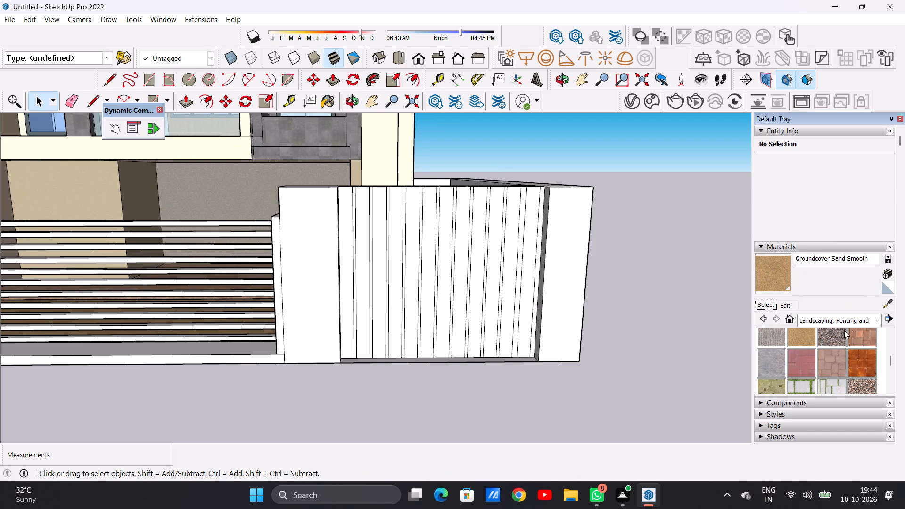
click(875, 322)
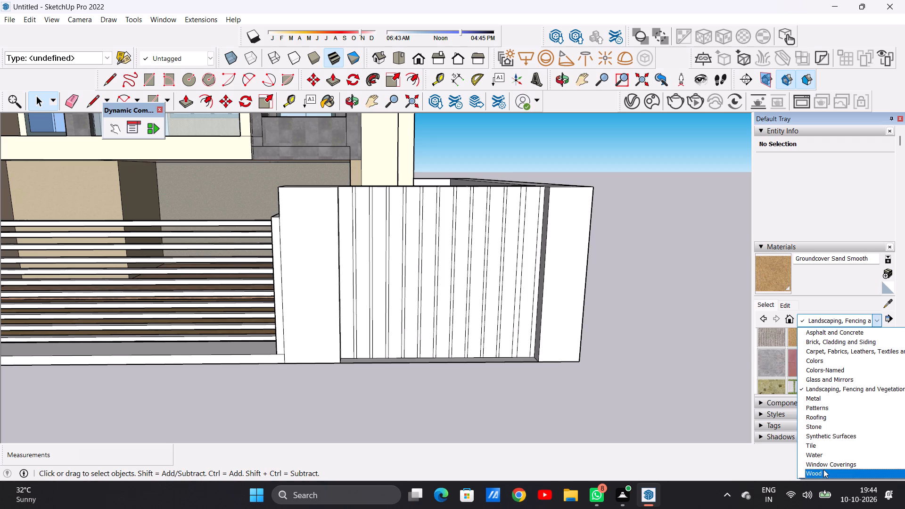
click(816, 472)
scroll(823, 364, down, 1)
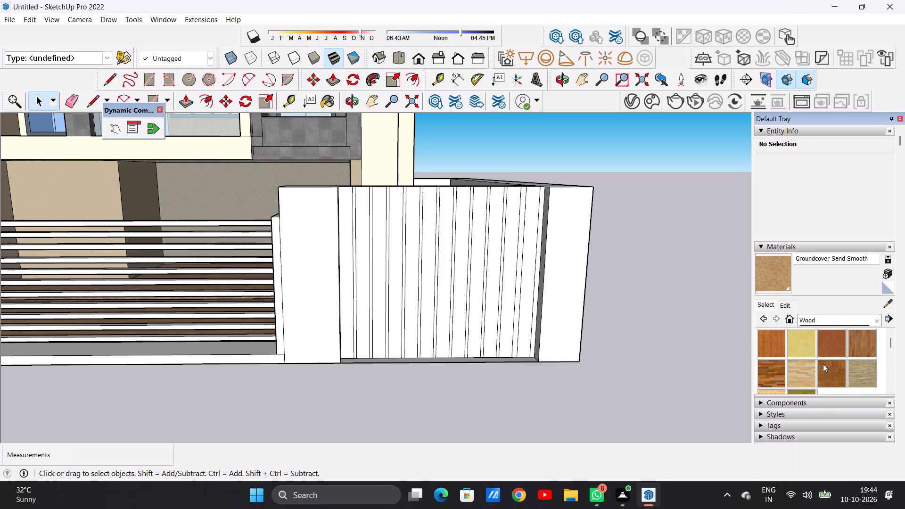
click(865, 344)
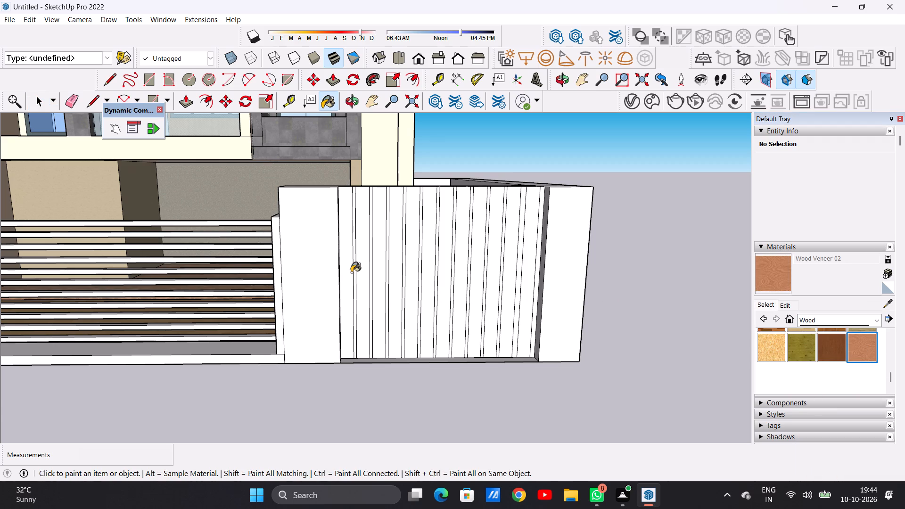
scroll(357, 272, up, 3)
scroll(356, 272, down, 1)
scroll(356, 272, up, 7)
click(333, 286)
click(371, 289)
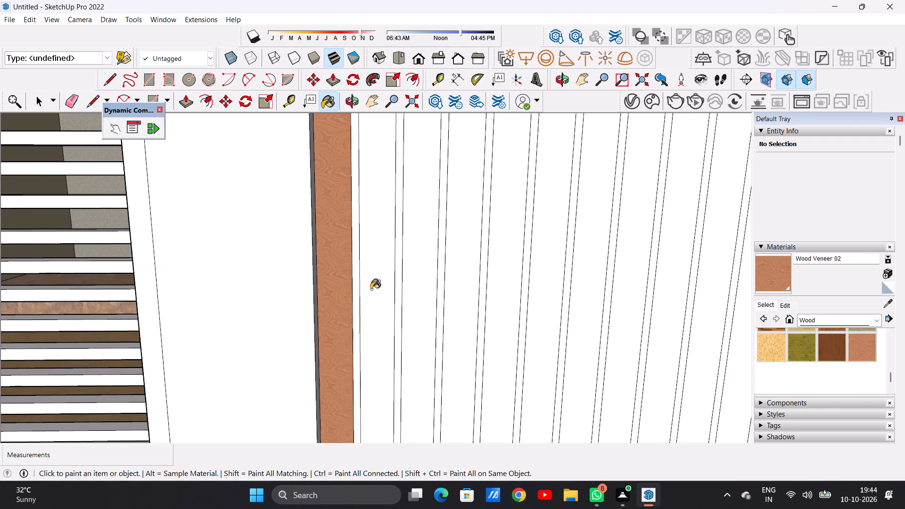
scroll(360, 294, down, 12)
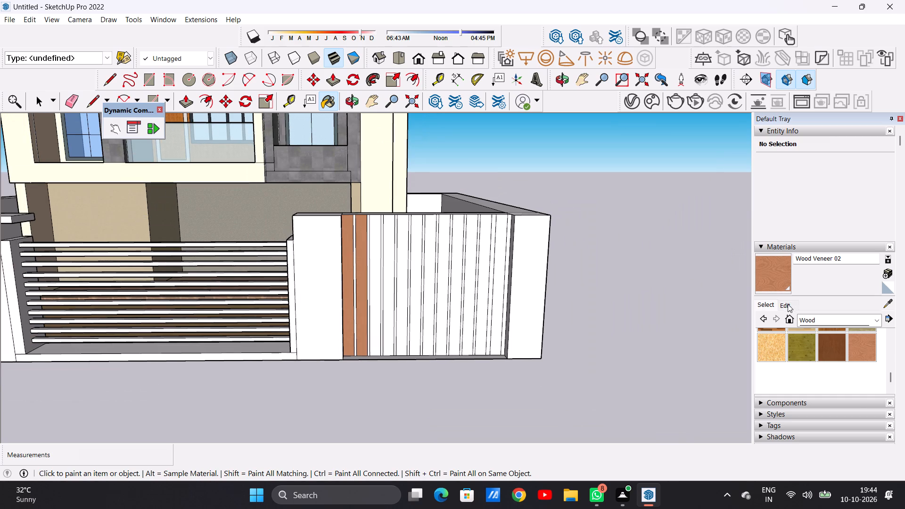
Darken the colour of the Wood Veneer 02 material slightly.
click(785, 306)
click(814, 359)
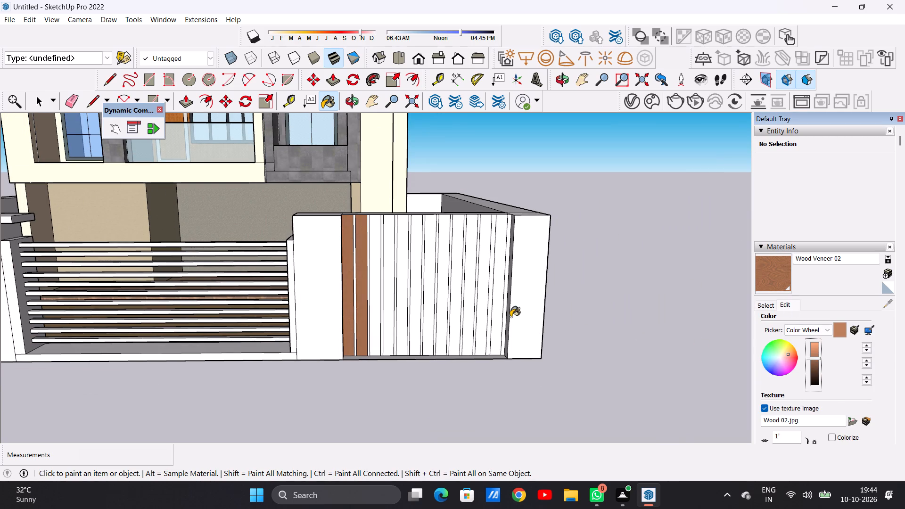
scroll(445, 258, down, 5)
scroll(444, 260, up, 3)
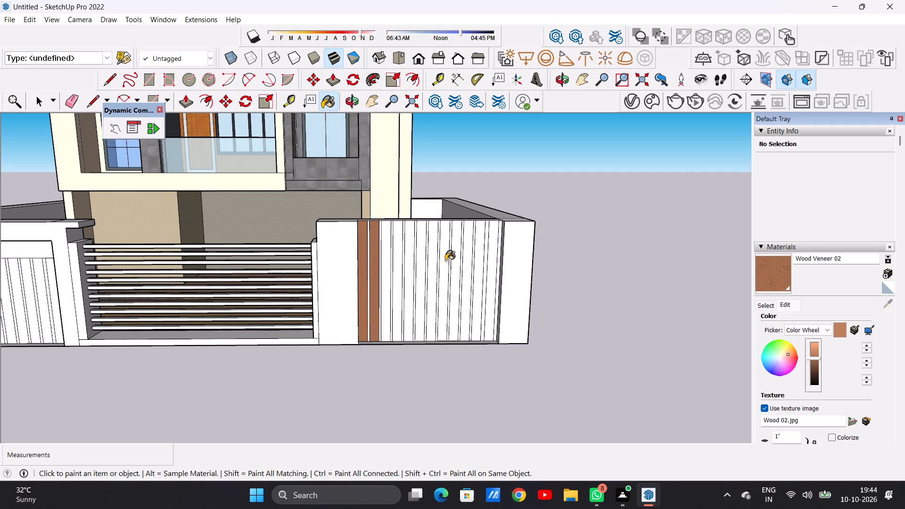
Paint the next three vertical slats of the front boundary wall's right-hand panel with the darkened Wood Veneer 02.
middle_drag(473, 261, 380, 277)
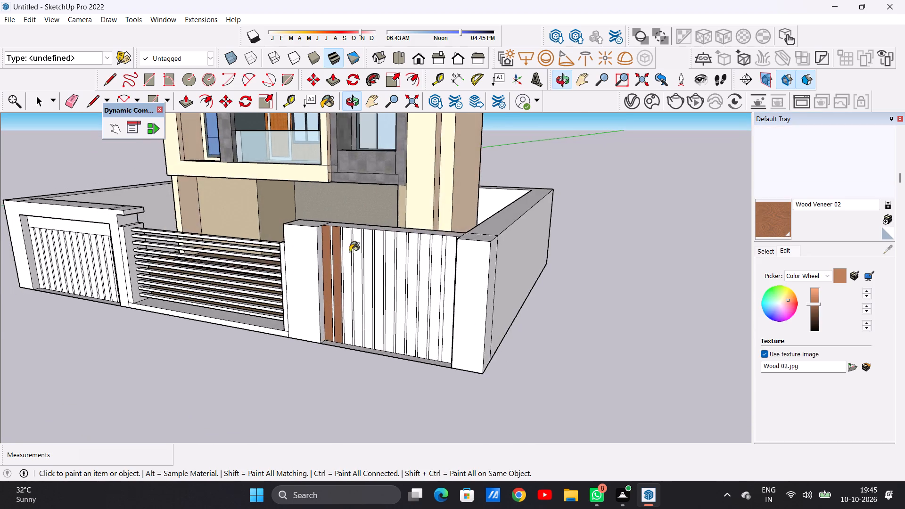
scroll(340, 245, up, 9)
click(347, 231)
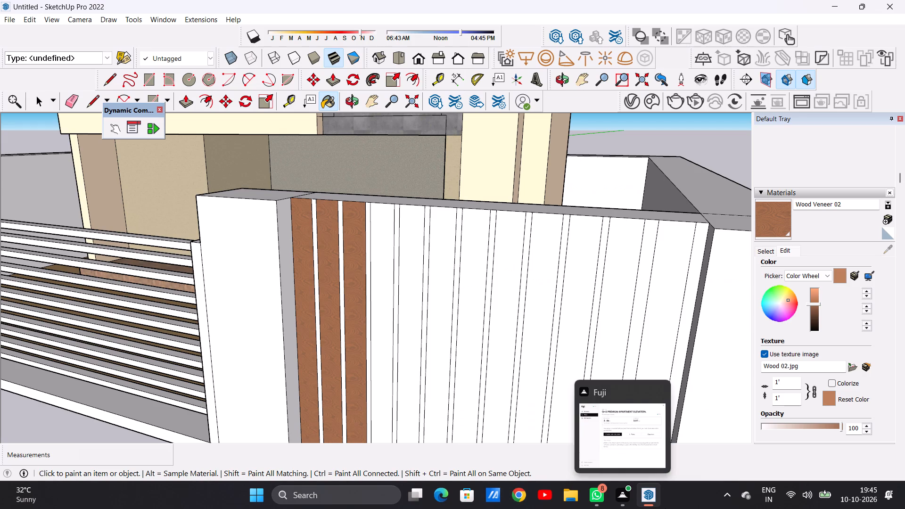
click(639, 452)
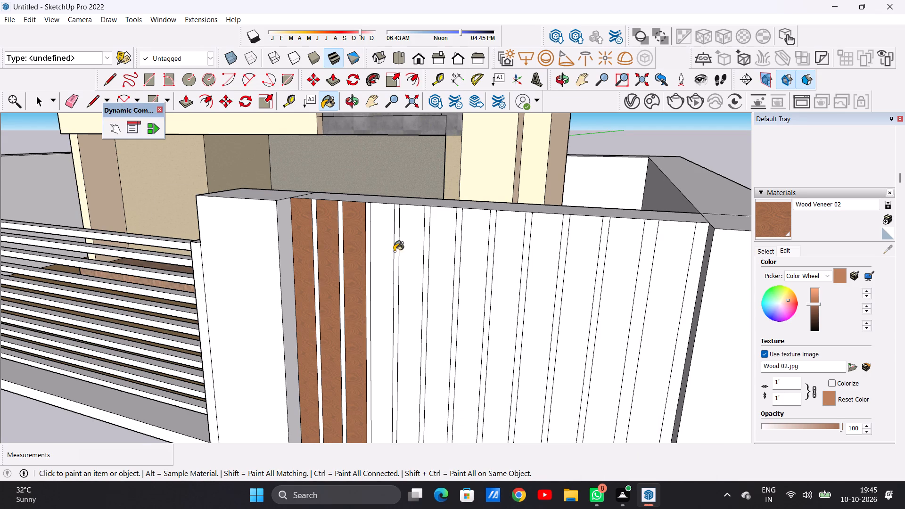
scroll(390, 247, up, 6)
click(378, 252)
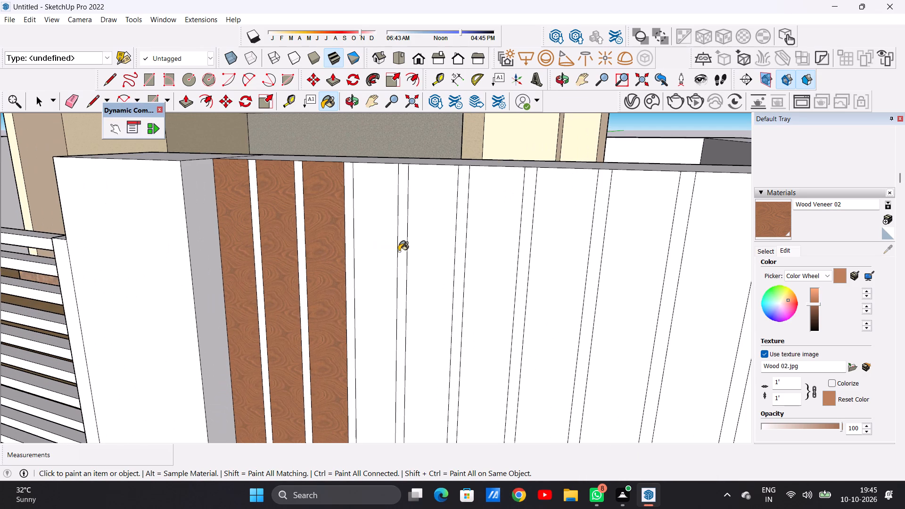
click(421, 251)
scroll(424, 272, up, 10)
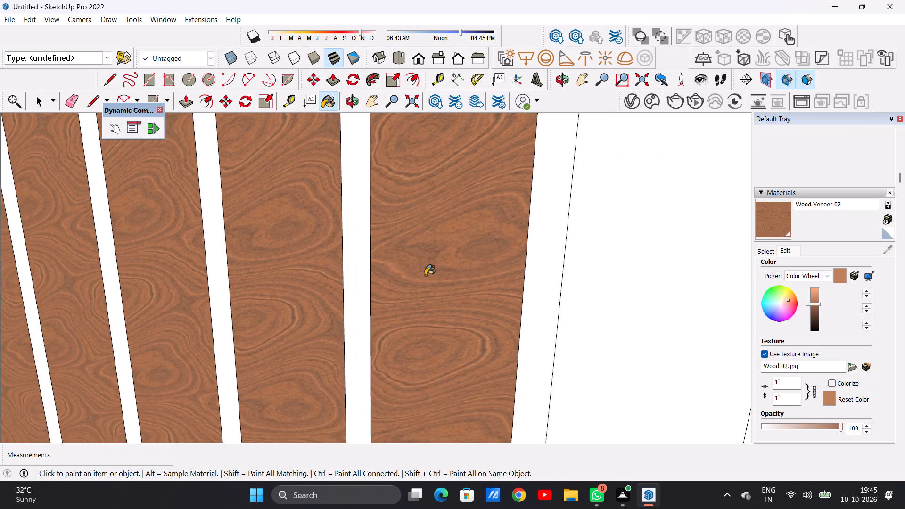
scroll(425, 275, up, 1)
scroll(434, 276, down, 19)
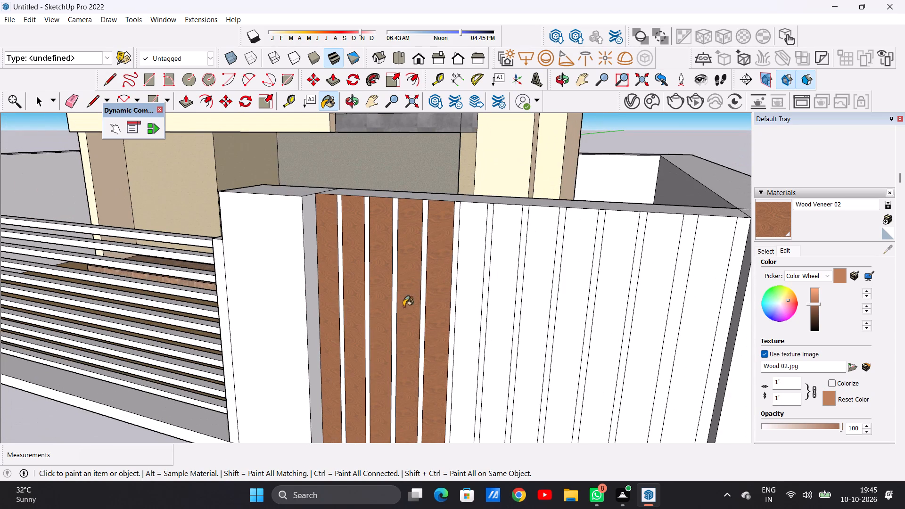
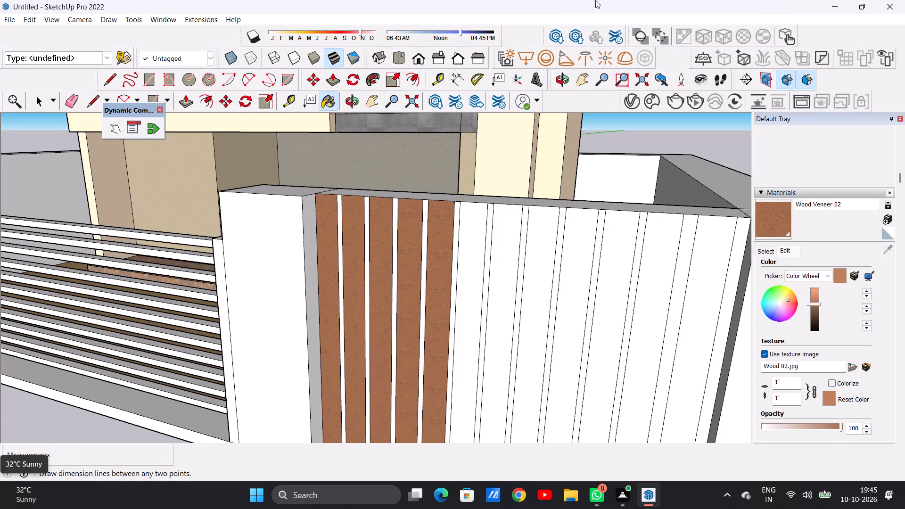
Paint the remaining seven vertical slats of the front boundary wall's right-hand panel with the darkened Wood Veneer 02.
scroll(466, 174, down, 11)
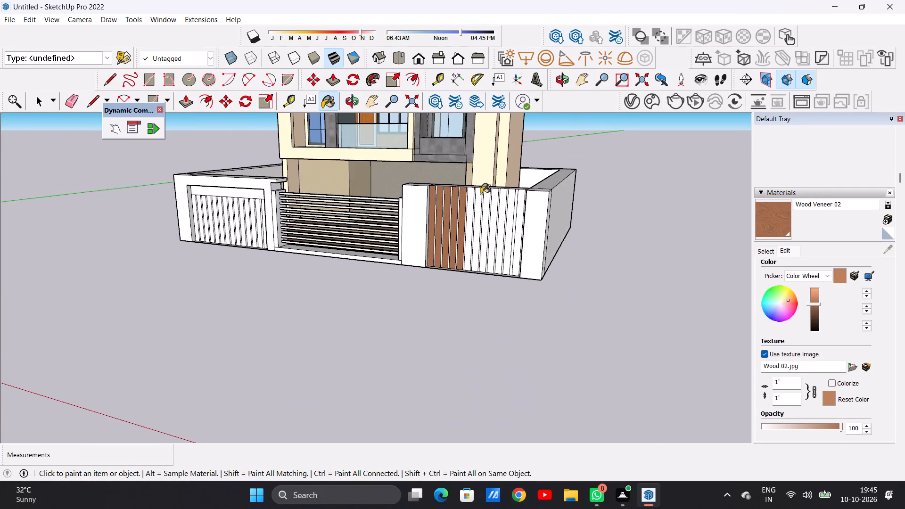
scroll(520, 181, up, 6)
middle_drag(475, 201, 450, 222)
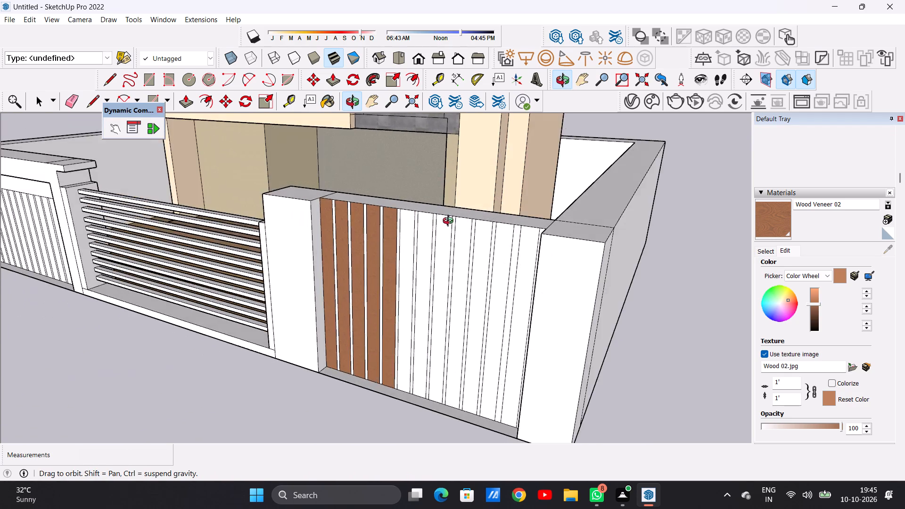
middle_drag(450, 222, 449, 222)
scroll(449, 222, up, 1)
scroll(411, 223, up, 6)
click(393, 224)
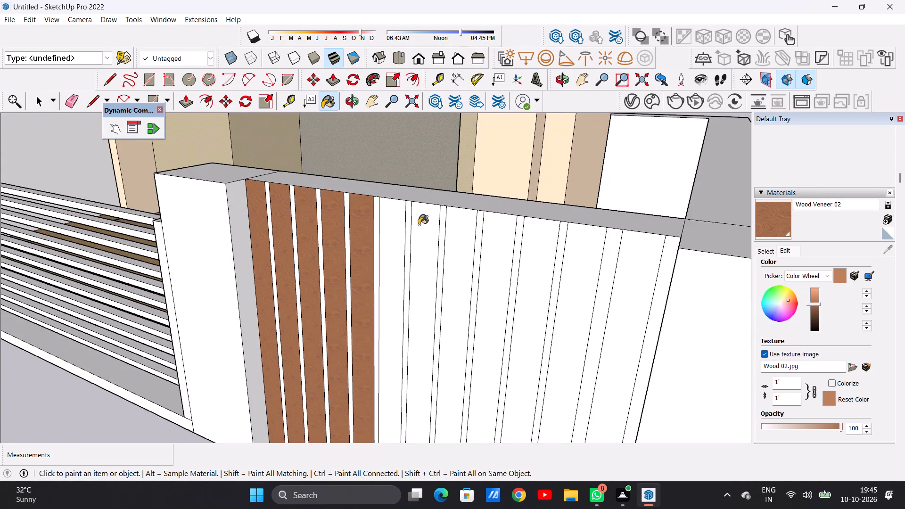
click(419, 225)
click(457, 235)
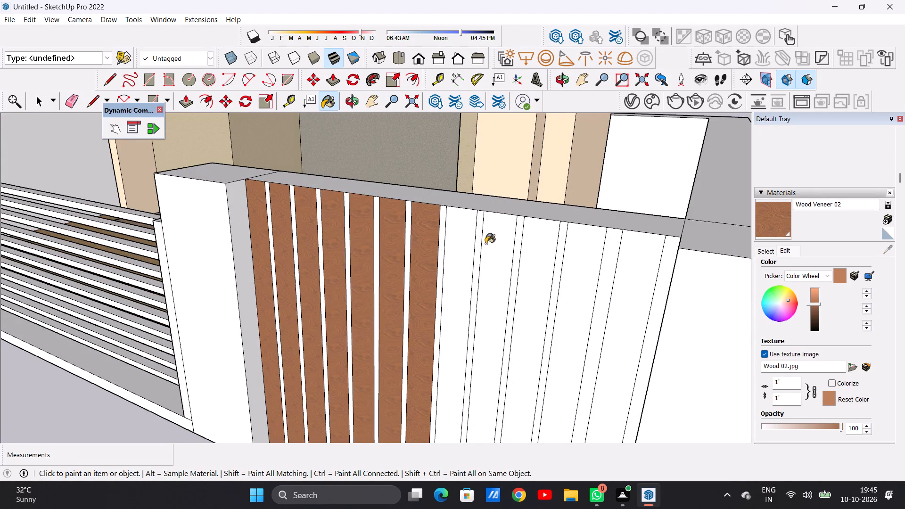
click(495, 246)
click(532, 251)
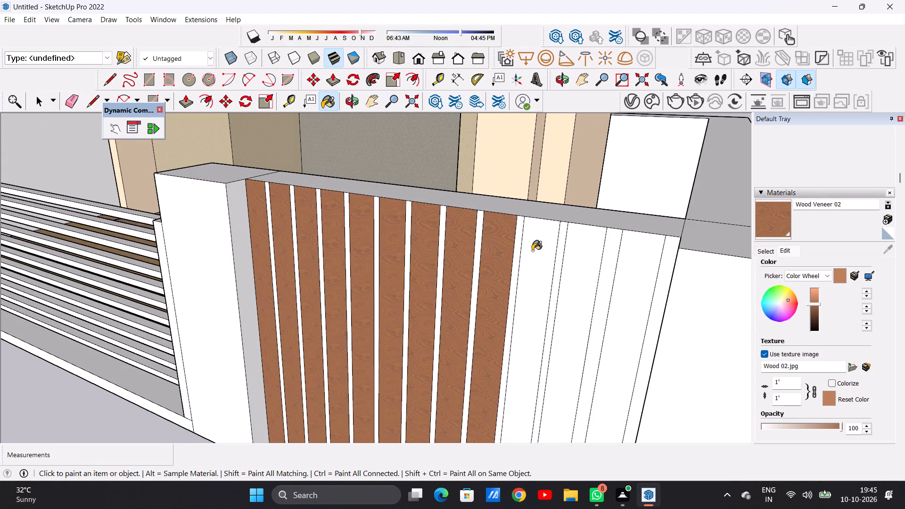
click(581, 252)
click(633, 263)
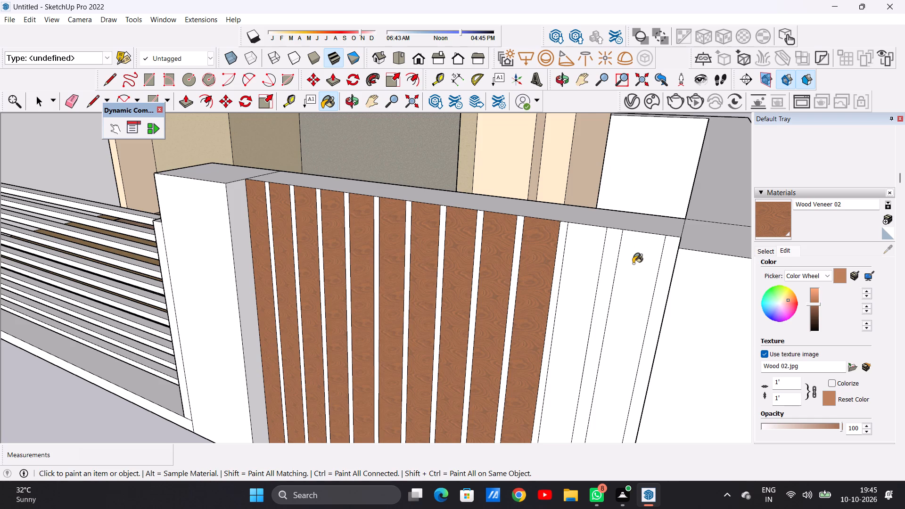
Paint the top face of the boundary wall above the right-hand slatted panel with Wood Veneer 02.
scroll(485, 259, down, 16)
middle_drag(457, 260, 593, 249)
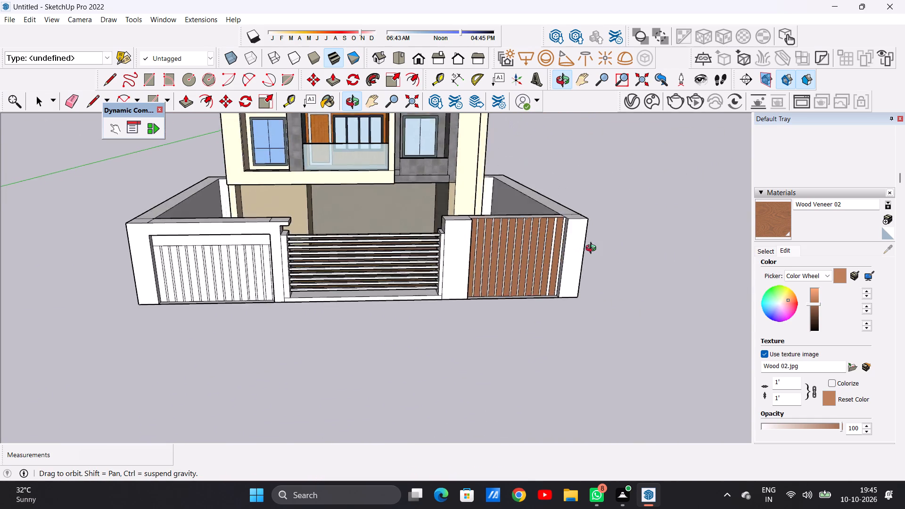
middle_drag(593, 249, 517, 244)
scroll(516, 244, down, 9)
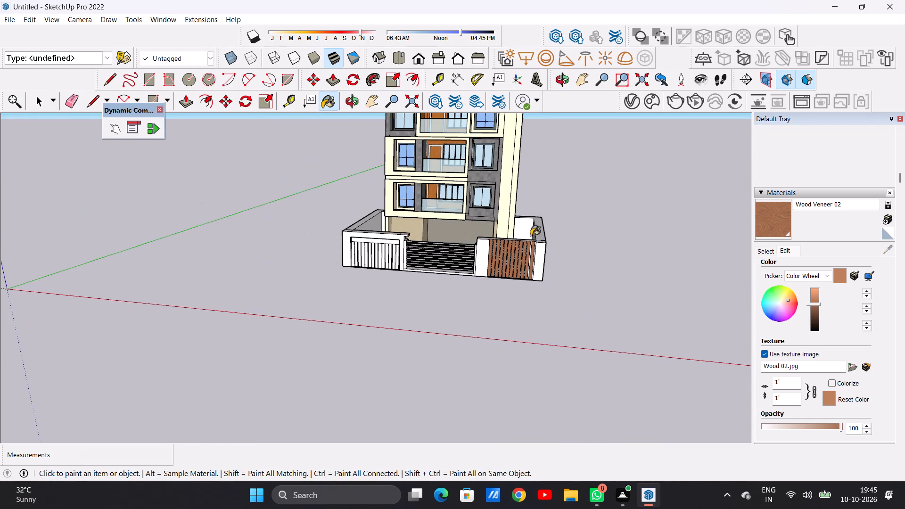
scroll(552, 216, up, 12)
middle_drag(440, 268, 512, 255)
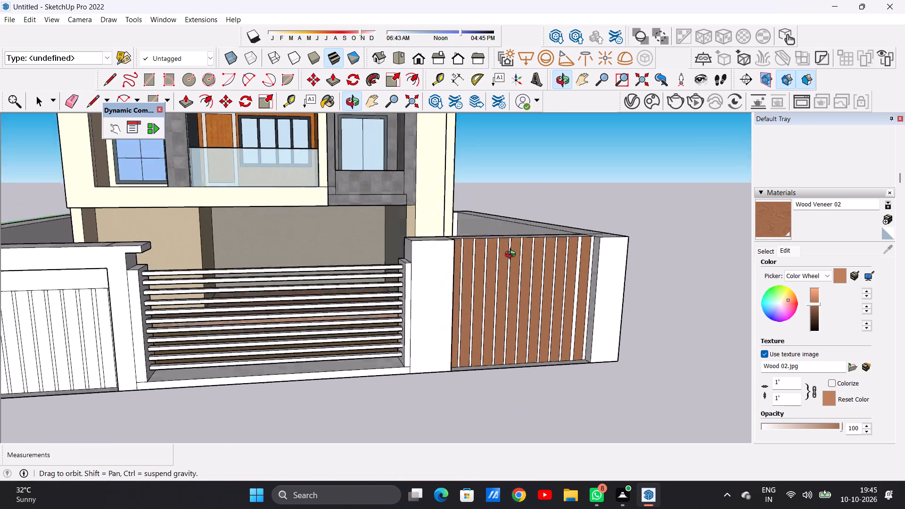
middle_drag(512, 255, 433, 305)
scroll(433, 305, up, 1)
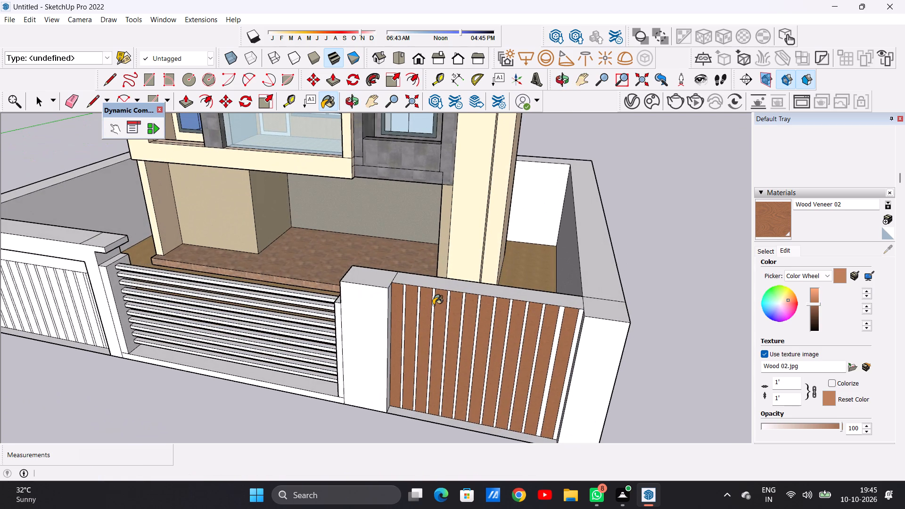
scroll(499, 290, up, 8)
scroll(502, 295, down, 1)
scroll(502, 295, up, 2)
click(499, 287)
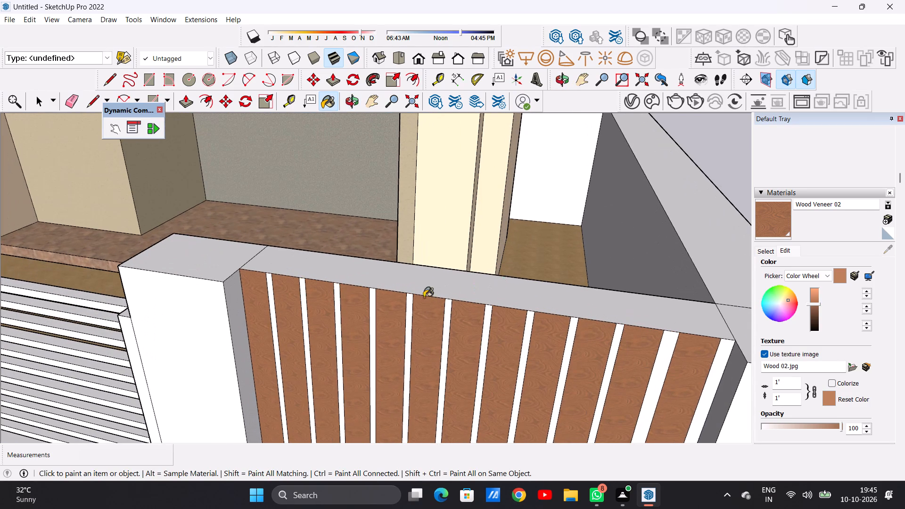
Paint the bottom ledge beneath the right-hand panel's slats with Wood Veneer 02.
scroll(394, 295, down, 3)
scroll(394, 295, up, 1)
scroll(394, 295, down, 12)
middle_drag(406, 296, 450, 264)
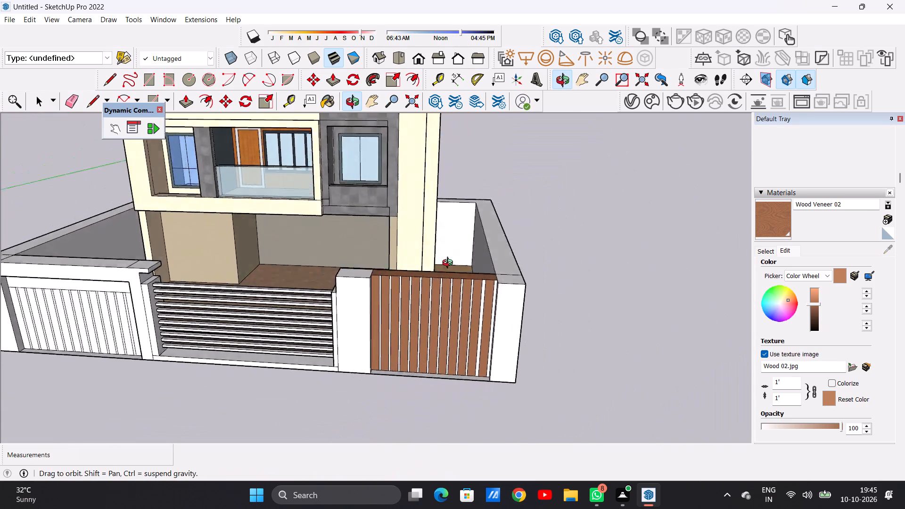
middle_drag(450, 264, 448, 237)
scroll(426, 373, up, 10)
scroll(424, 343, down, 1)
scroll(424, 343, up, 3)
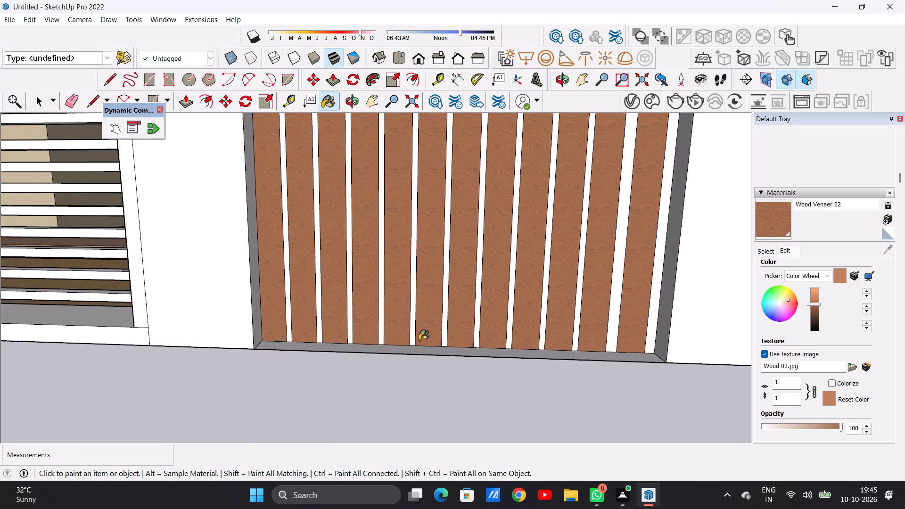
middle_drag(379, 338, 407, 439)
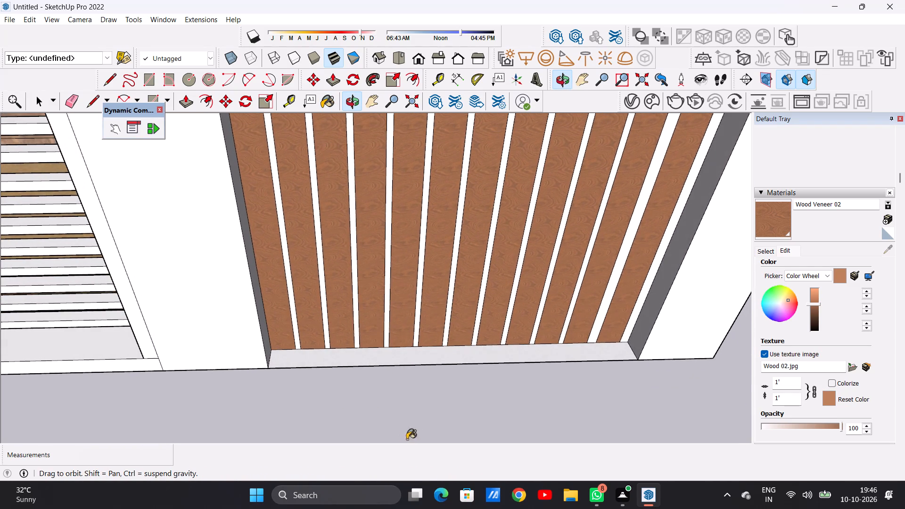
scroll(447, 346, up, 7)
click(360, 363)
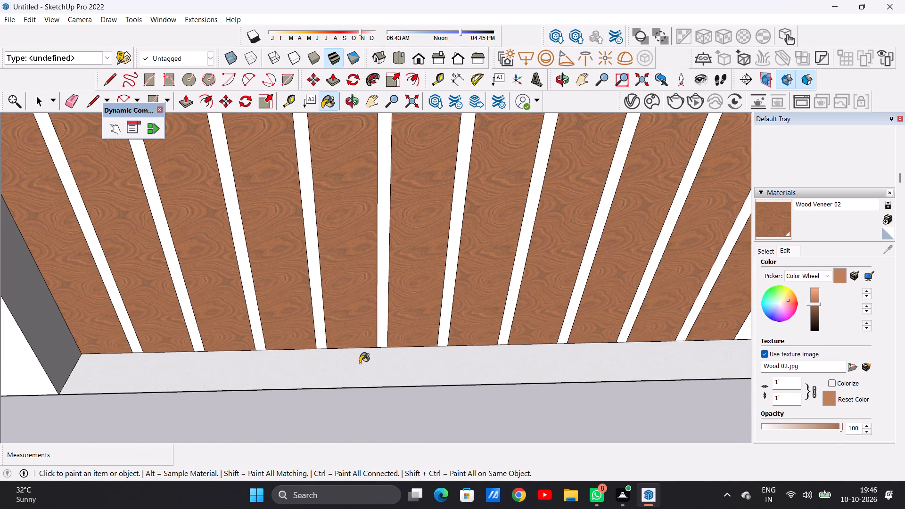
Examine the wood-finished right-hand boundary wall panel up close and against the whole facade from several angles.
scroll(324, 373, down, 16)
middle_drag(338, 376, 401, 232)
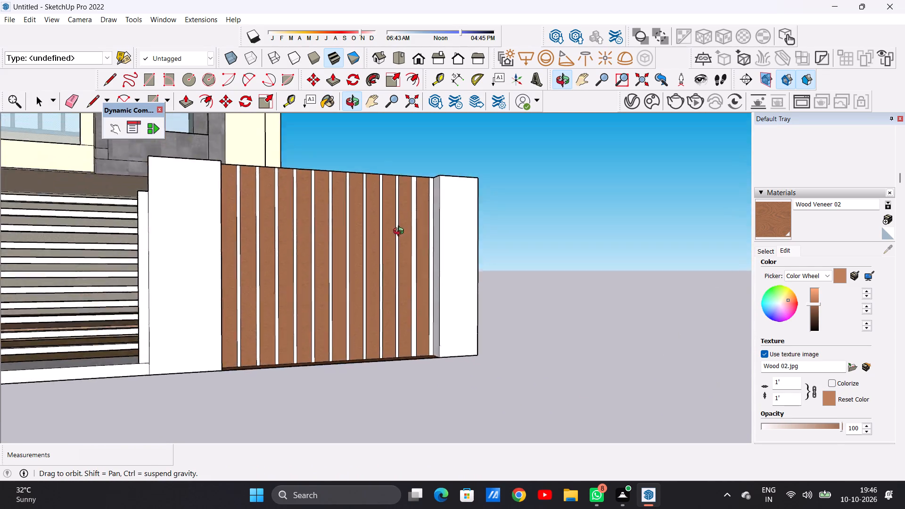
middle_drag(401, 232, 526, 310)
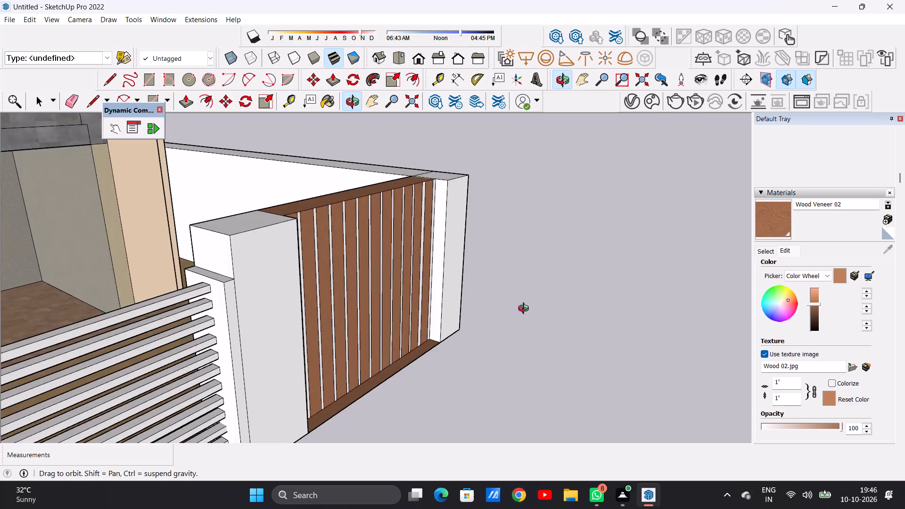
middle_drag(526, 310, 382, 313)
scroll(387, 321, down, 11)
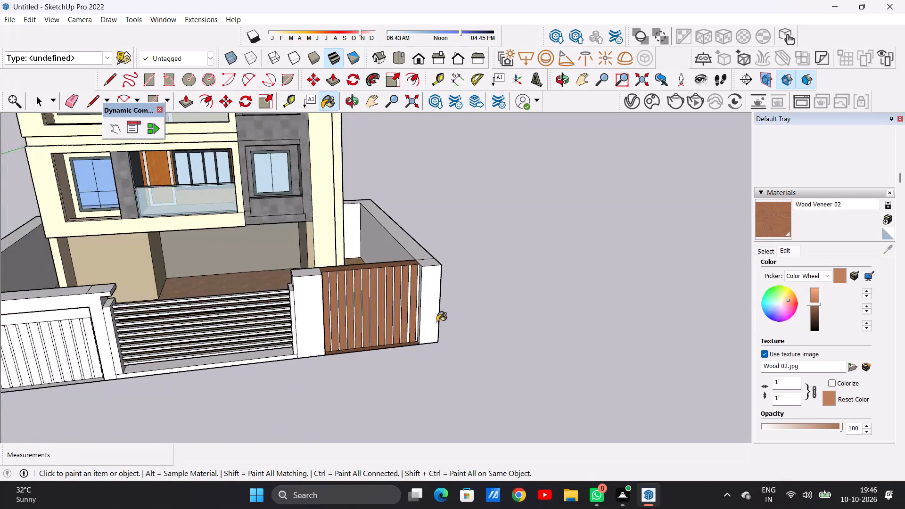
scroll(437, 322, down, 5)
middle_drag(426, 332, 363, 304)
scroll(386, 310, up, 5)
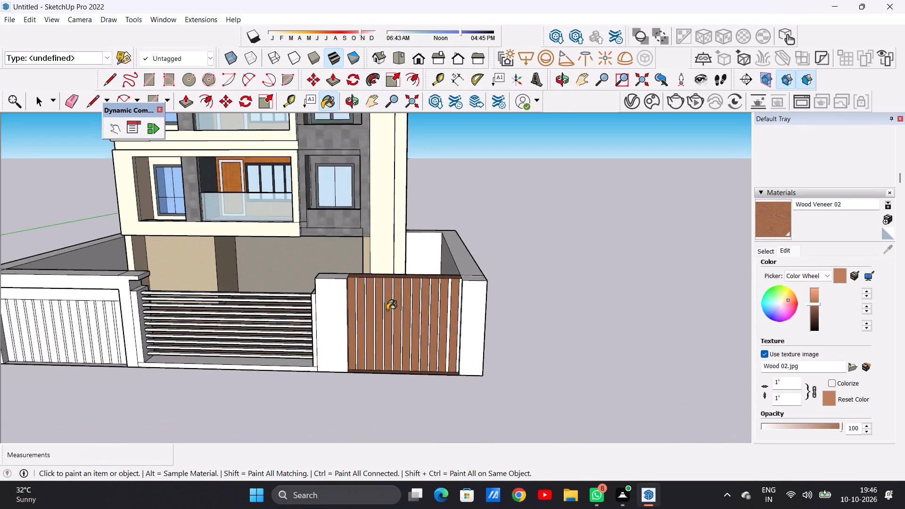
scroll(387, 310, up, 12)
middle_drag(370, 319, 315, 308)
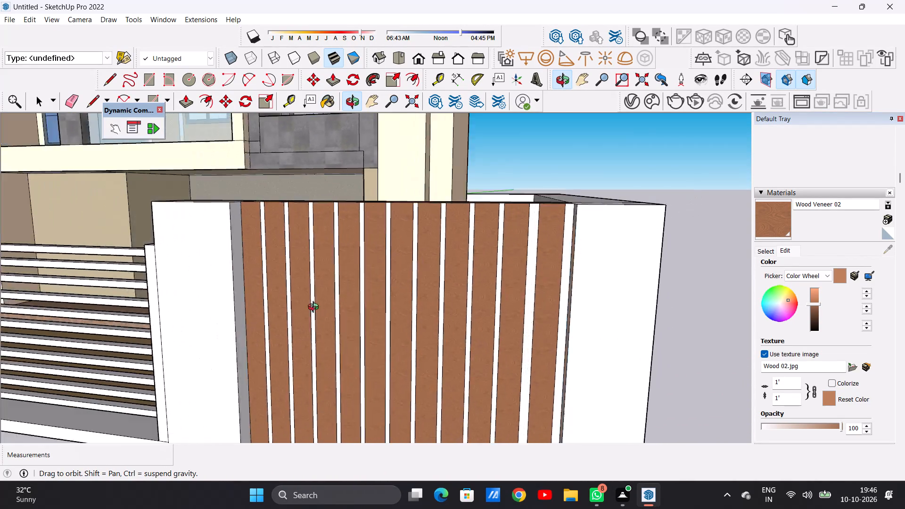
middle_drag(315, 308, 359, 323)
scroll(370, 328, down, 7)
scroll(380, 334, up, 1)
scroll(381, 333, down, 4)
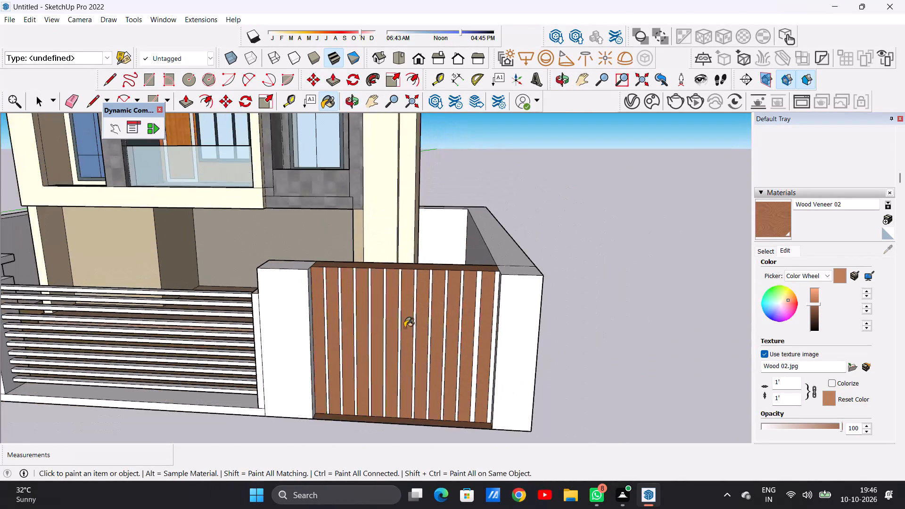
scroll(404, 328, down, 2)
middle_drag(404, 329, 420, 325)
scroll(419, 325, up, 4)
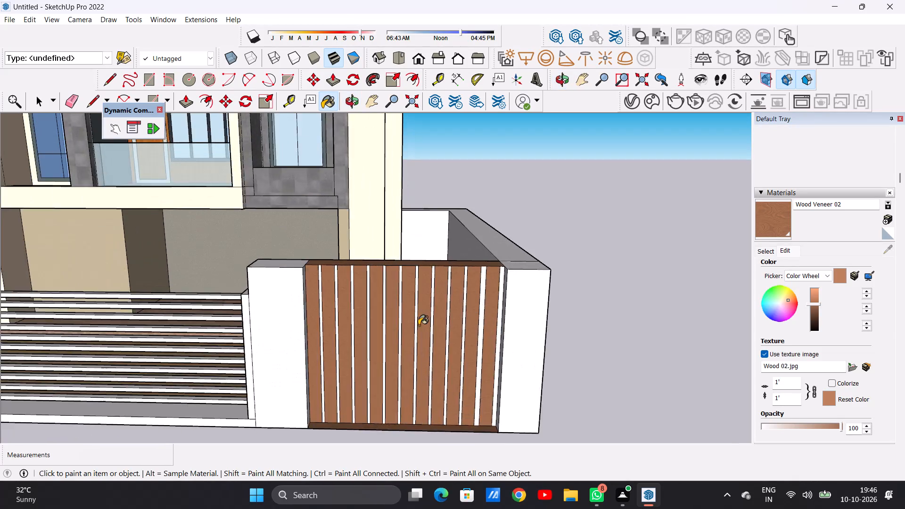
scroll(419, 325, up, 15)
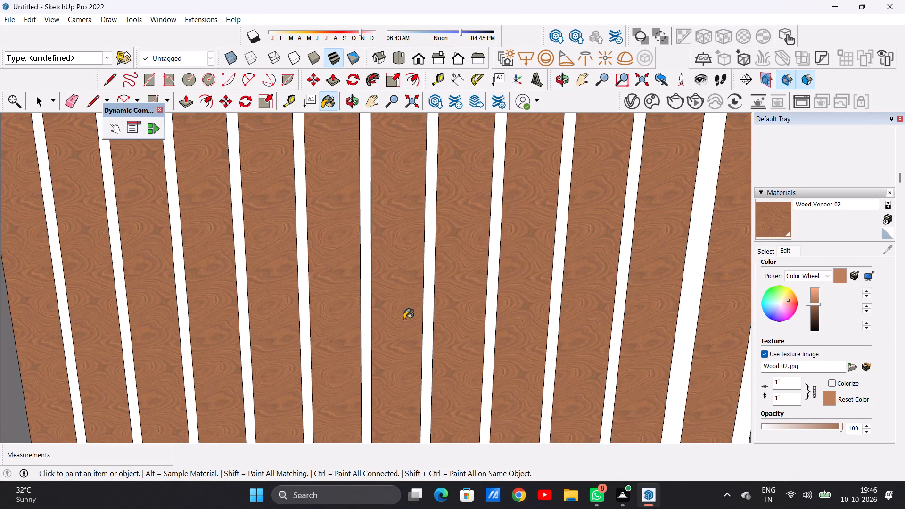
key(space)
scroll(409, 301, down, 20)
scroll(409, 301, down, 2)
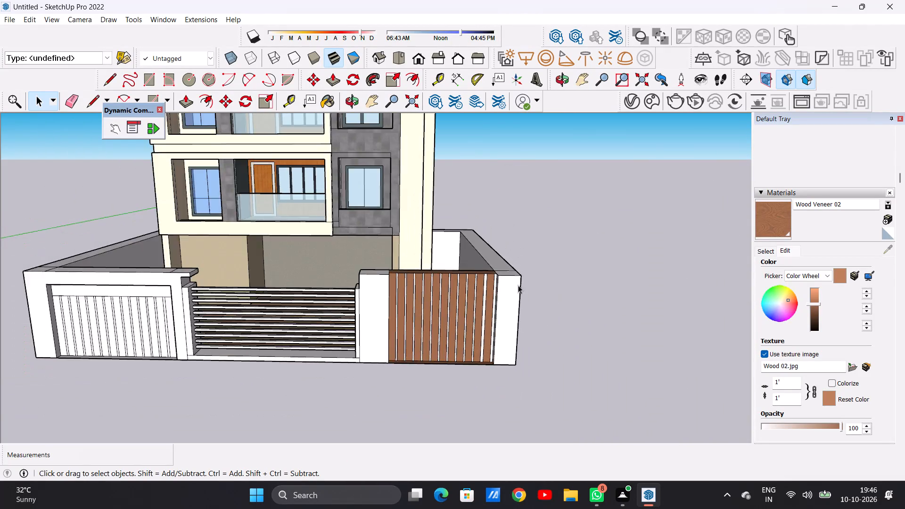
scroll(518, 285, down, 8)
middle_drag(499, 295, 307, 309)
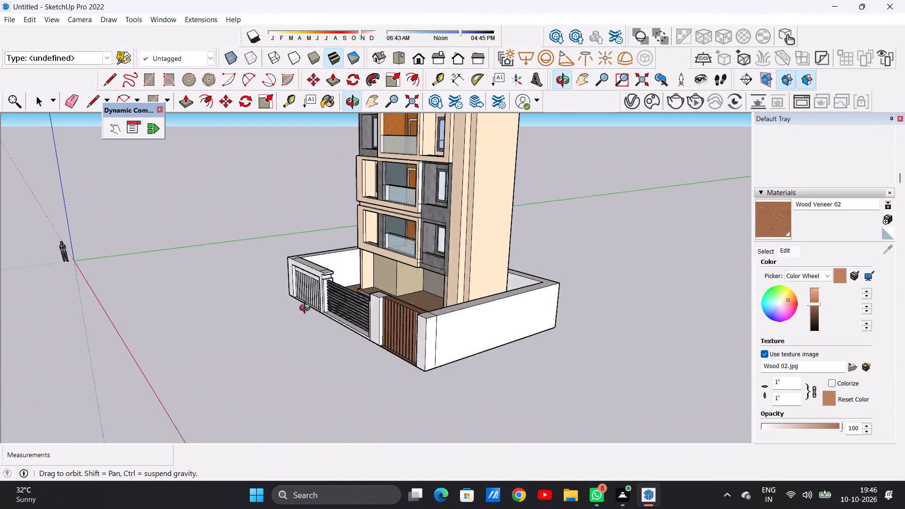
middle_drag(307, 309, 477, 279)
scroll(482, 285, up, 20)
scroll(422, 300, down, 11)
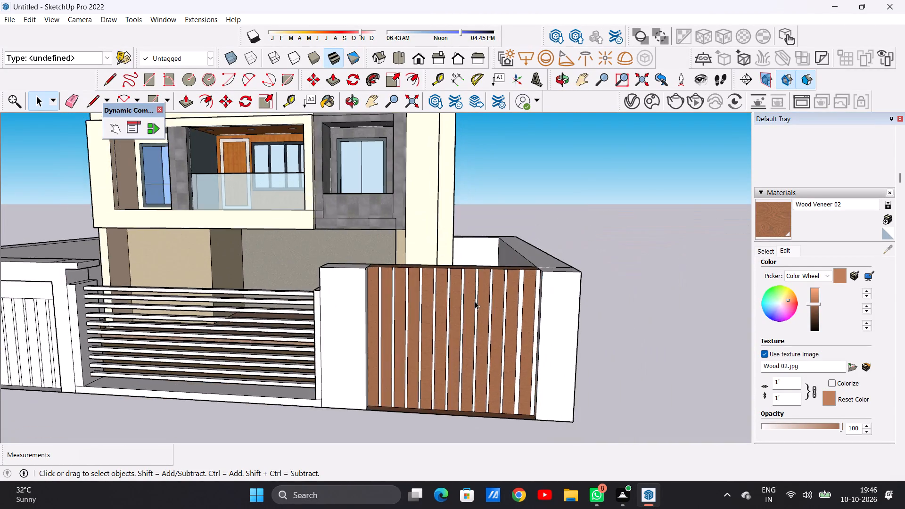
scroll(475, 301, down, 4)
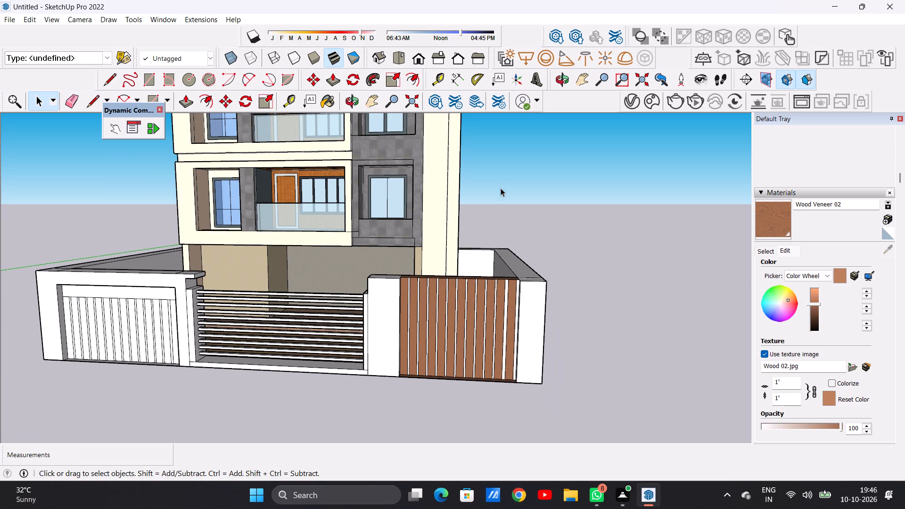
Paint the two outermost vertical slats of the front boundary wall's left-hand panel with Wood Veneer 01 from the Wood collection.
click(829, 275)
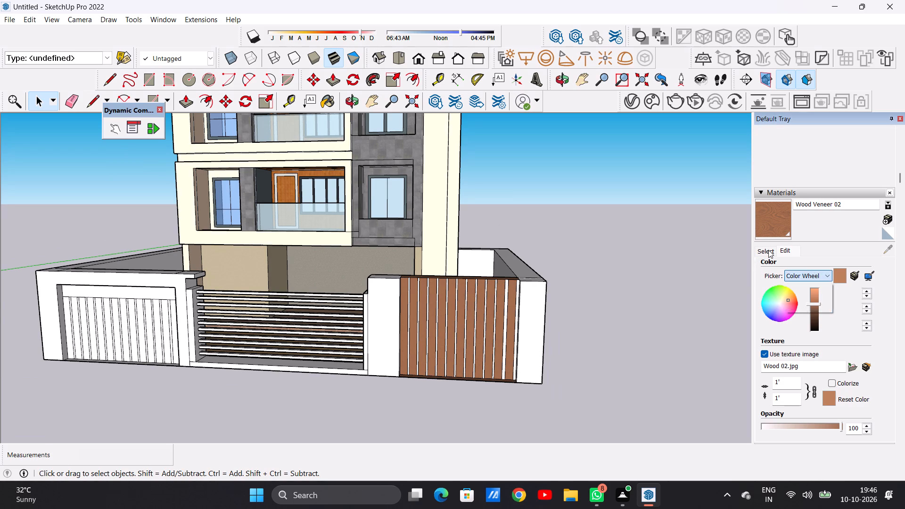
click(768, 250)
click(768, 250)
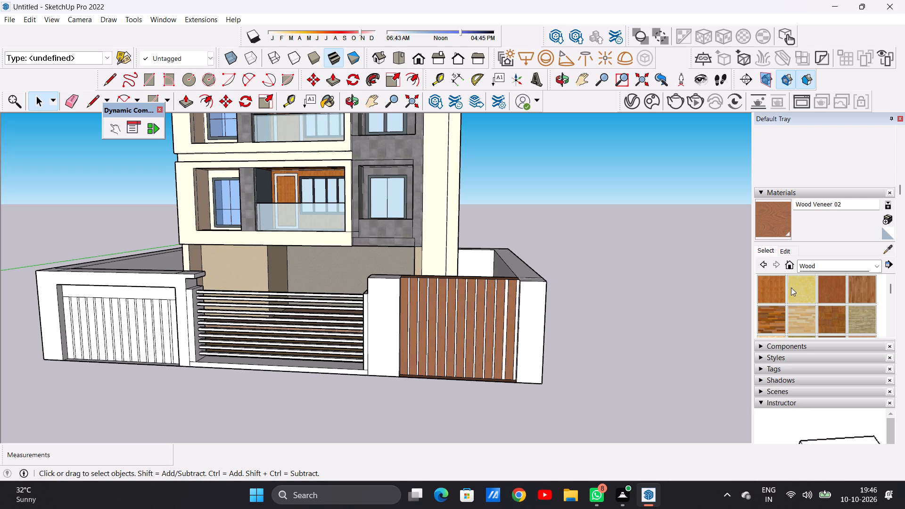
scroll(796, 299, down, 1)
click(829, 294)
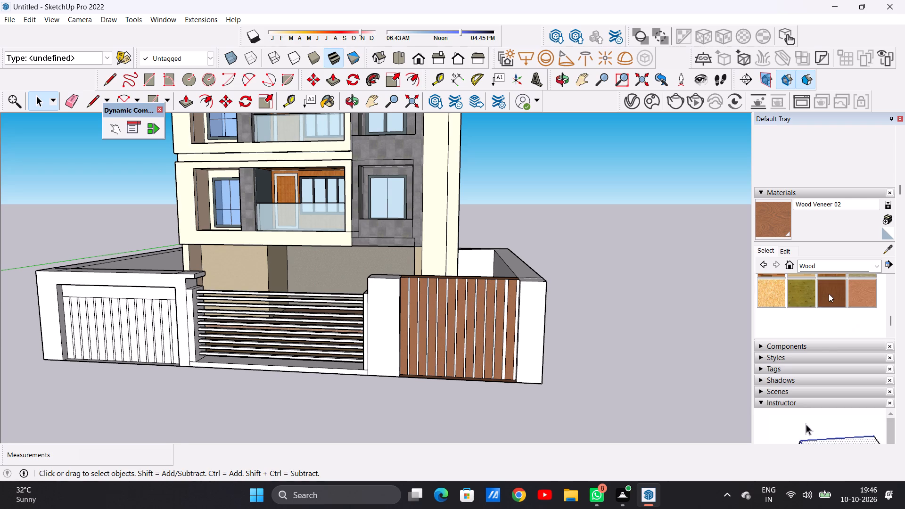
scroll(122, 296, up, 1)
scroll(288, 300, down, 2)
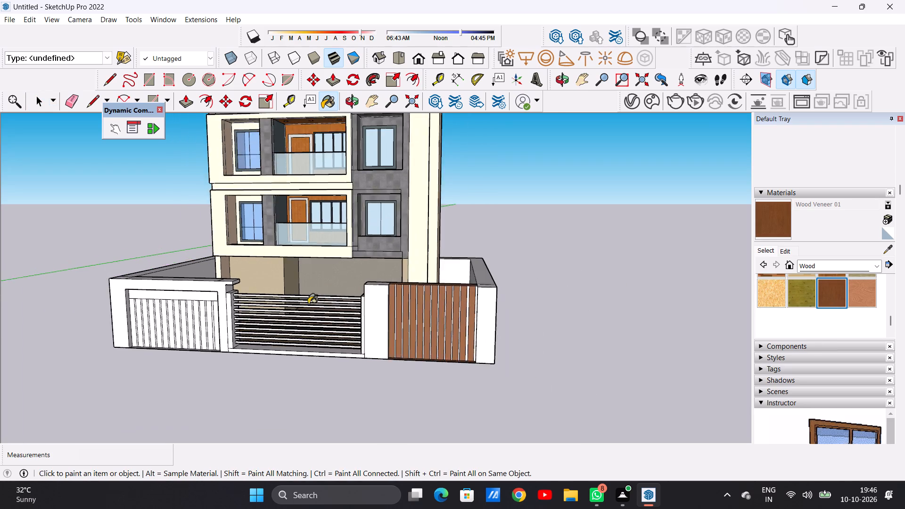
scroll(308, 304, down, 5)
scroll(181, 313, up, 7)
scroll(182, 314, down, 1)
scroll(182, 314, up, 18)
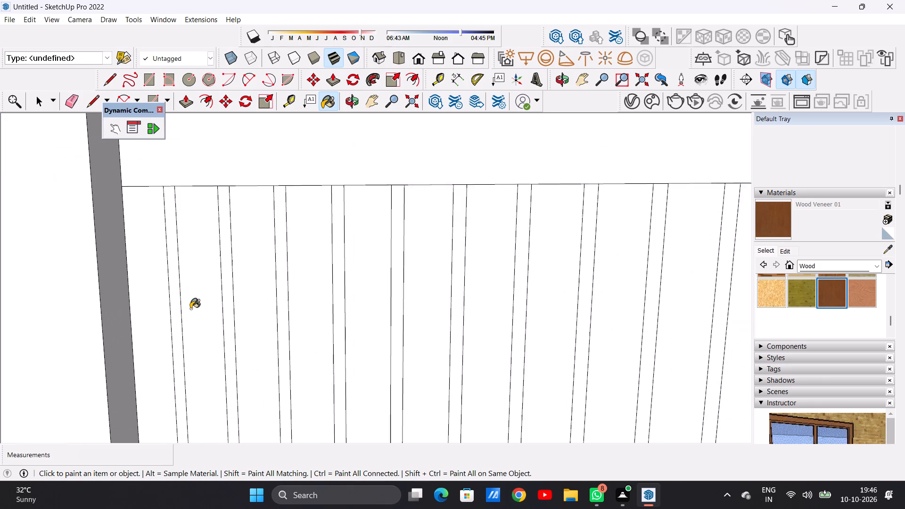
scroll(190, 309, up, 2)
click(150, 302)
click(195, 299)
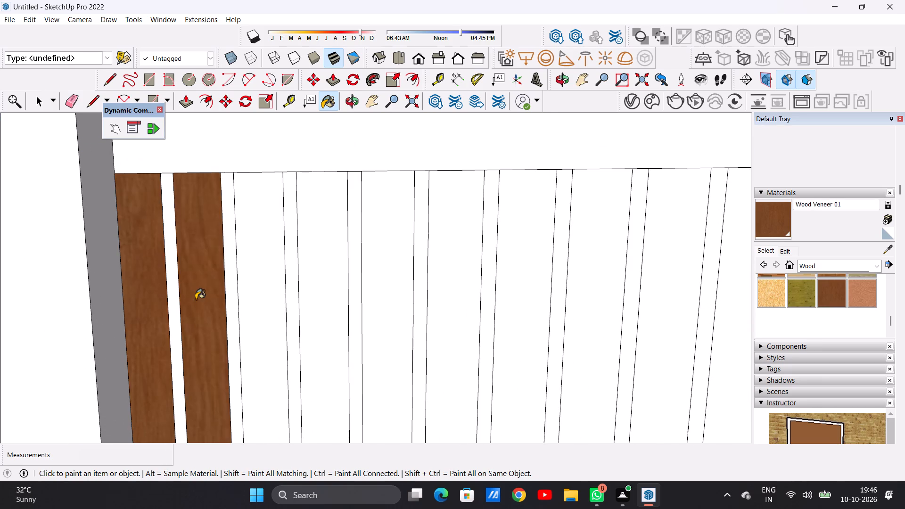
scroll(214, 311, down, 14)
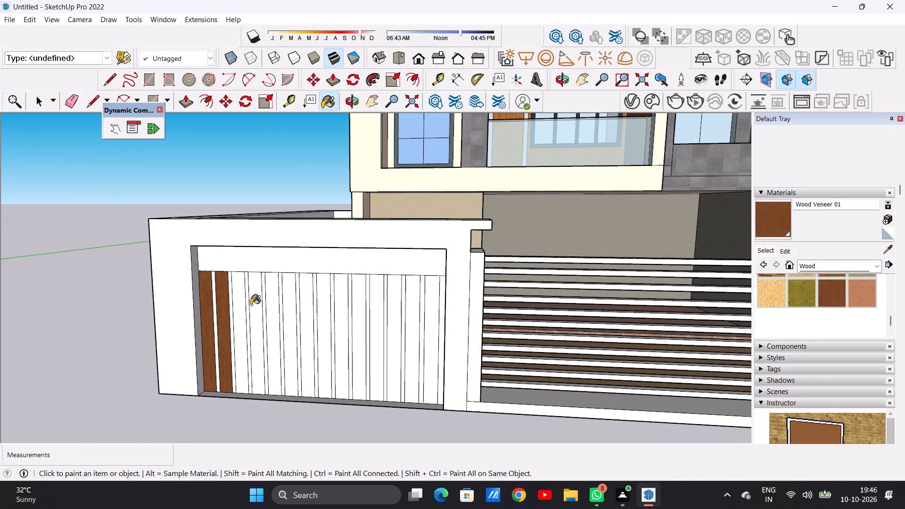
scroll(253, 306, down, 9)
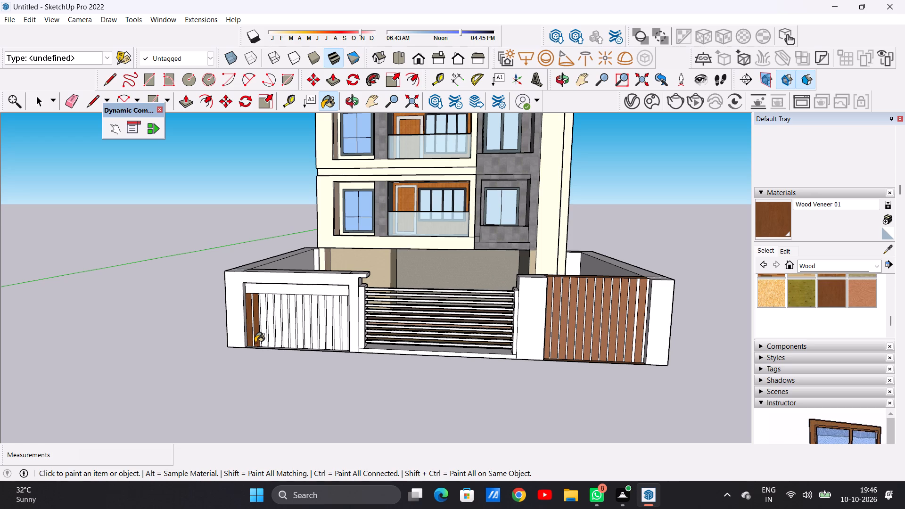
Darken the Wood Veneer 01 material to a deeper brown by lowering its colour brightness.
click(786, 252)
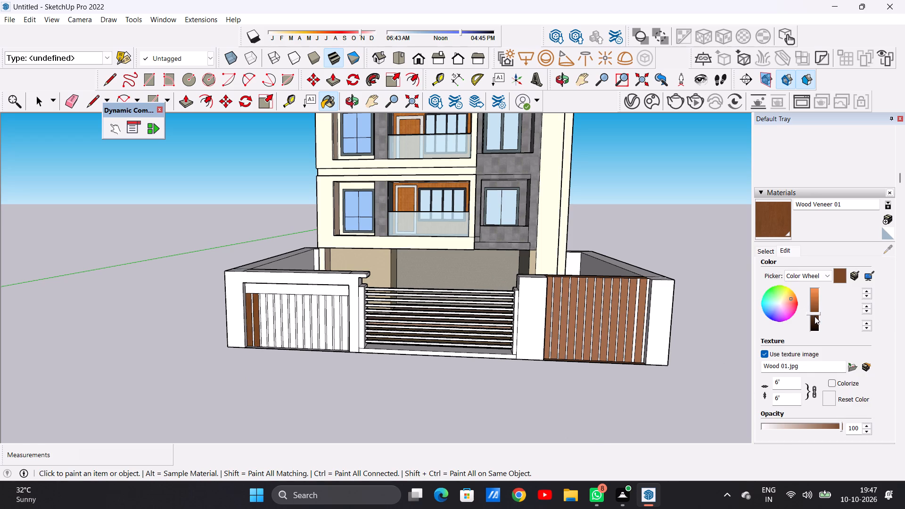
click(814, 316)
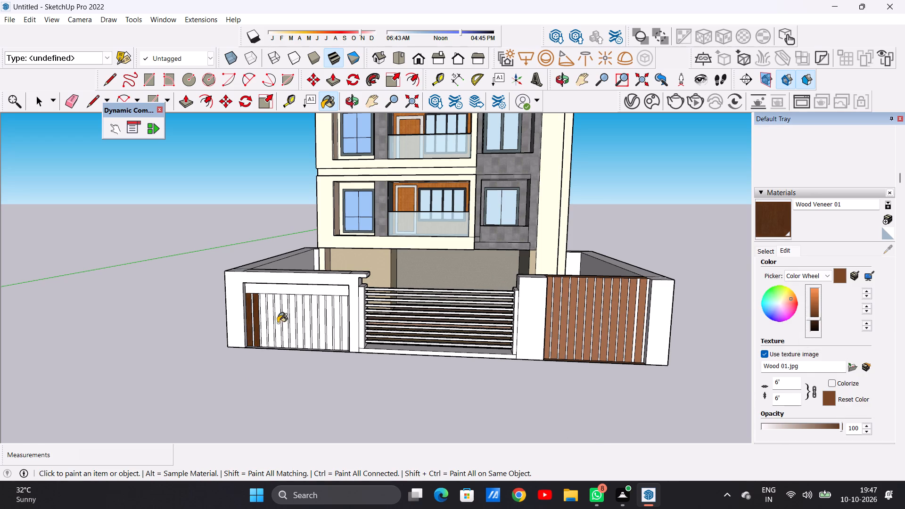
Paint the third through sixth slats of the boundary wall's left-hand panel with the darkened Wood Veneer 01.
scroll(264, 327, up, 20)
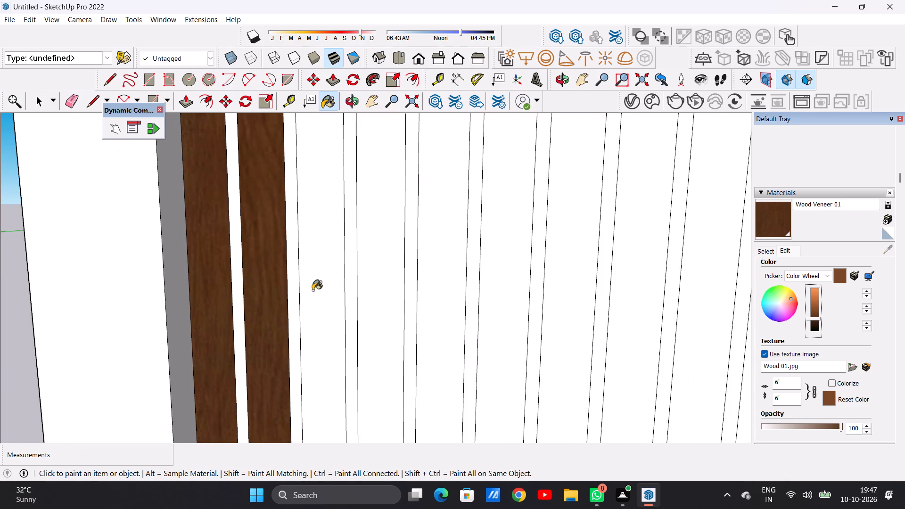
click(313, 290)
scroll(328, 333, down, 15)
middle_drag(323, 328, 403, 328)
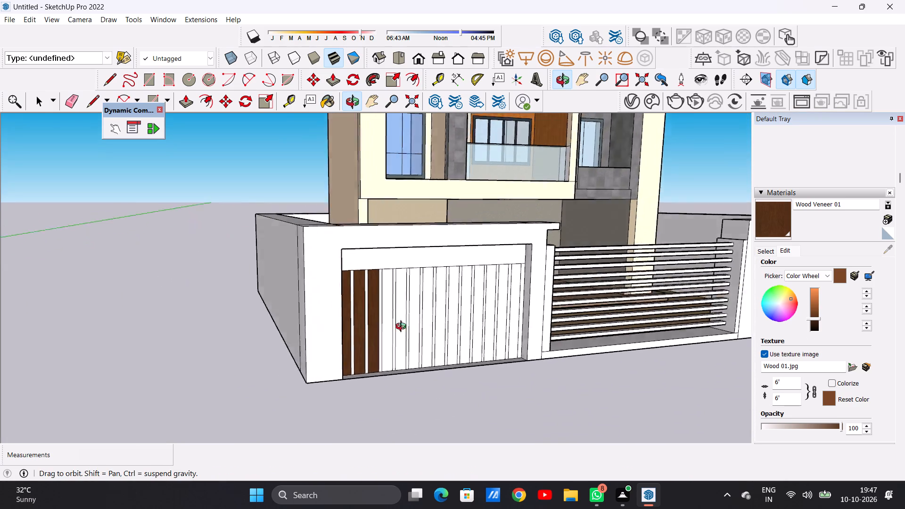
middle_drag(403, 328, 351, 324)
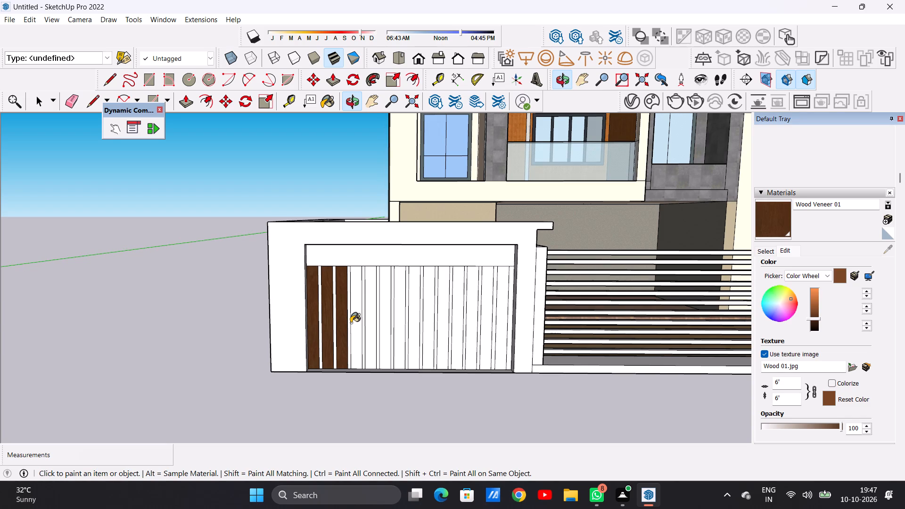
scroll(349, 305, up, 12)
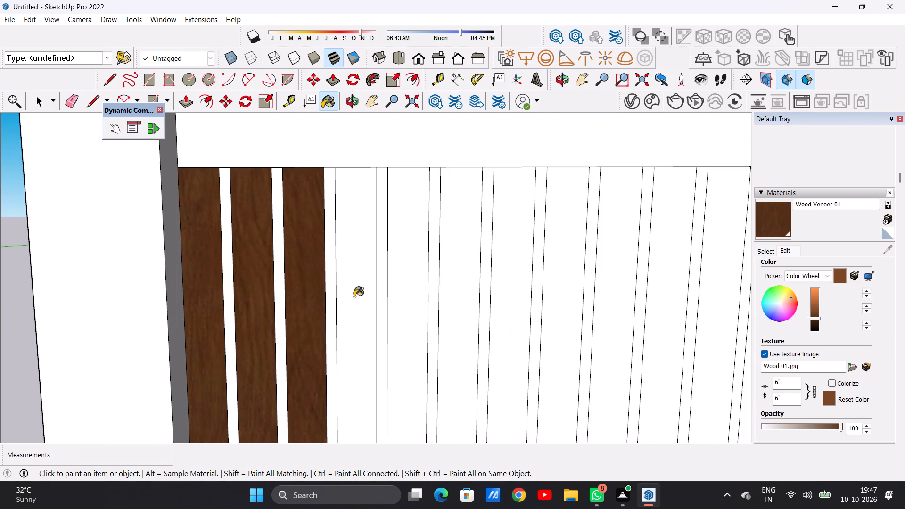
click(354, 297)
scroll(383, 304, down, 10)
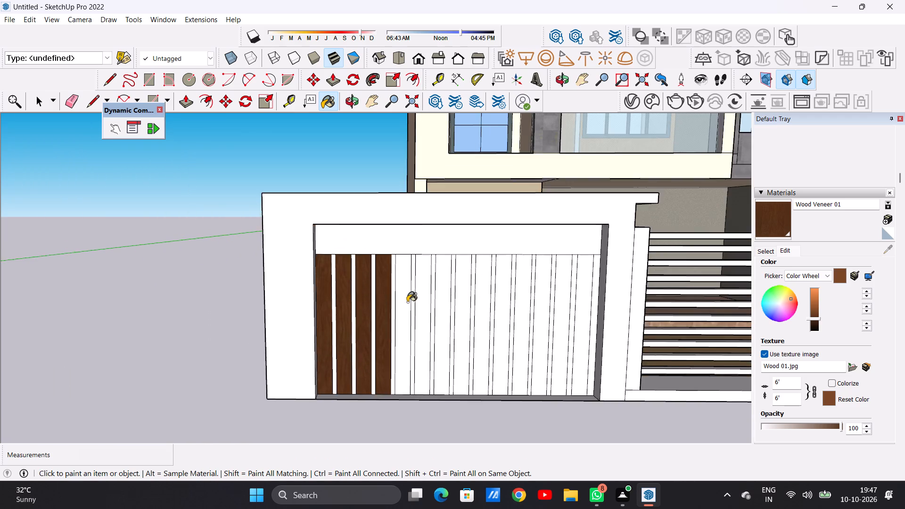
scroll(407, 302, down, 3)
scroll(414, 308, up, 13)
click(387, 309)
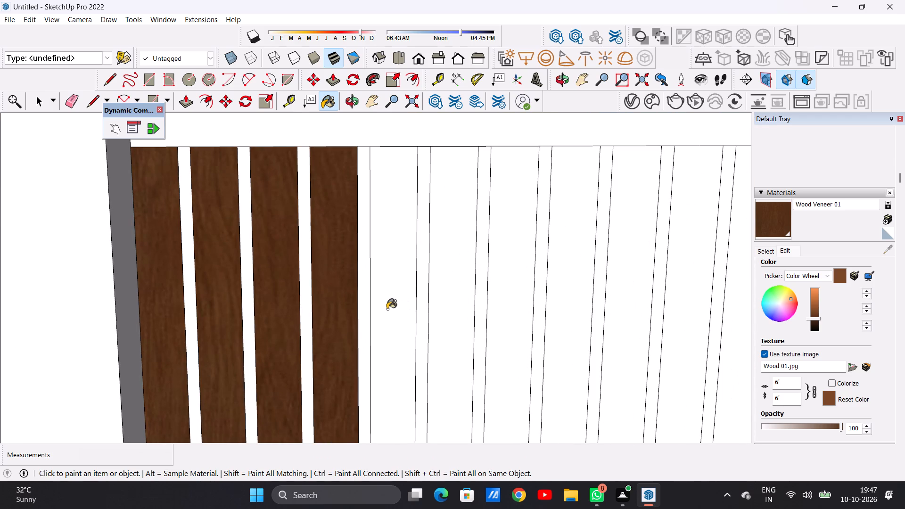
click(459, 306)
Paint the seventh through tenth slats of the left-hand boundary wall panel with Wood Veneer 01.
scroll(452, 314, down, 10)
scroll(478, 313, up, 4)
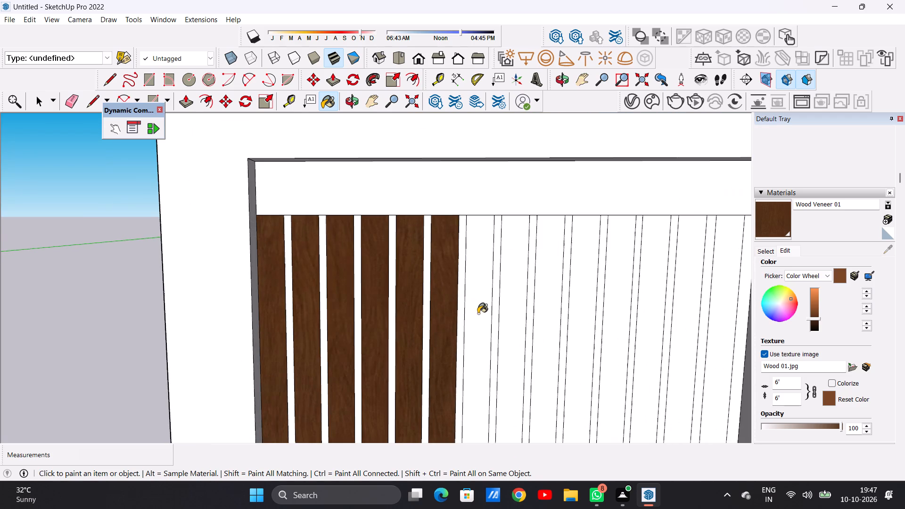
click(475, 310)
click(516, 315)
scroll(449, 319, down, 9)
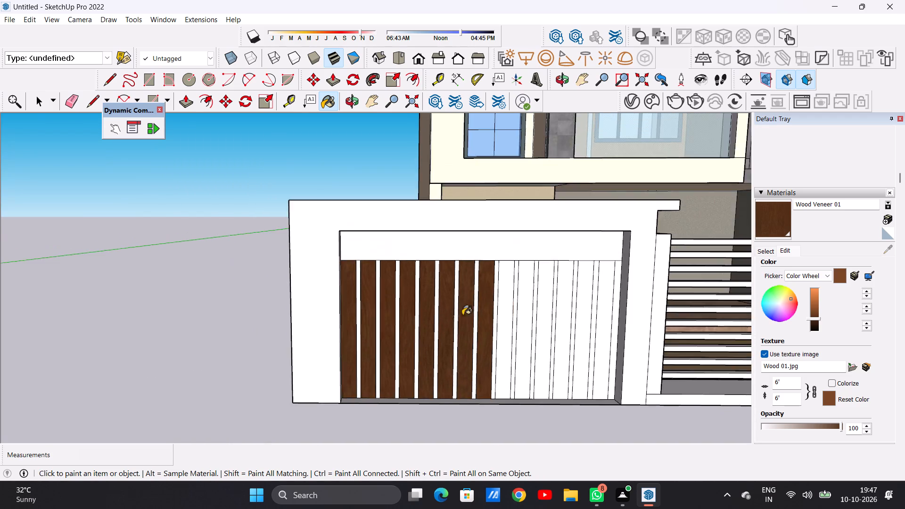
scroll(462, 315, down, 5)
scroll(477, 320, up, 13)
click(485, 314)
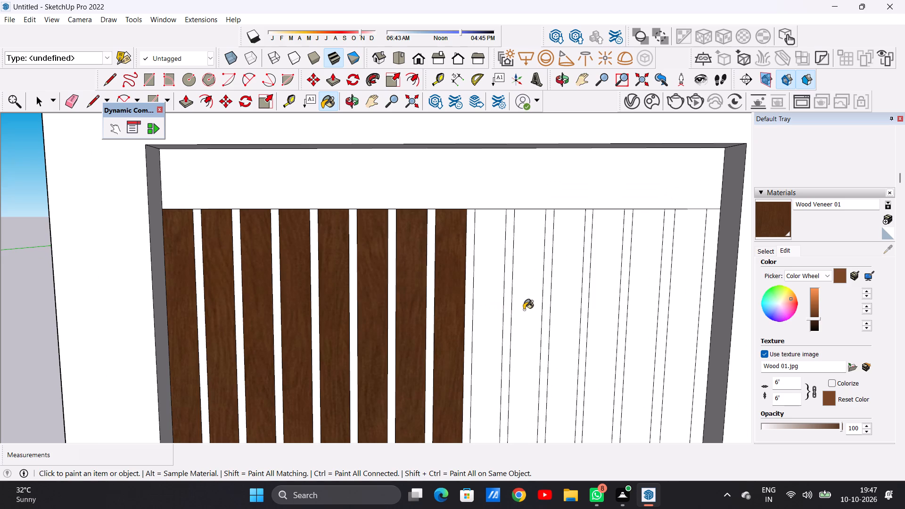
click(524, 310)
Paint the last four slats of the left-hand panel, nearest the gate, with Wood Veneer 01.
scroll(485, 317, down, 10)
middle_drag(544, 315, 570, 319)
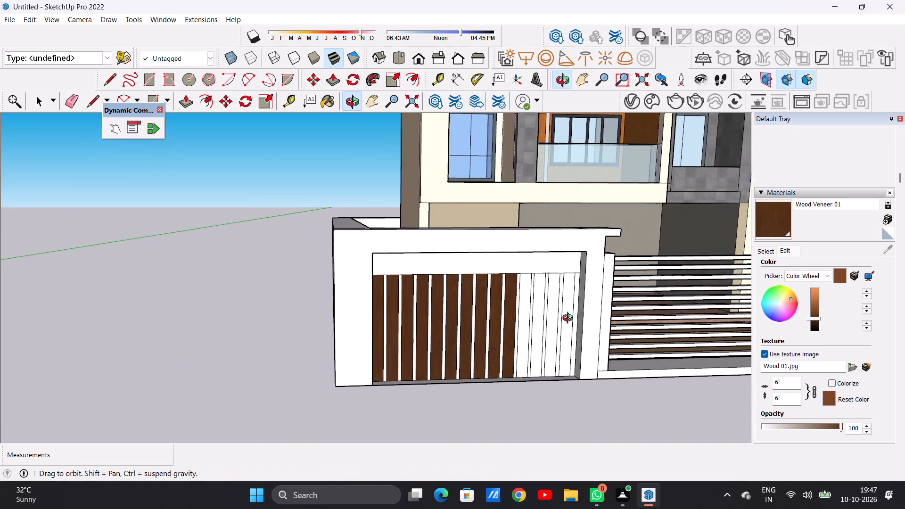
middle_drag(570, 319, 601, 319)
scroll(548, 287, up, 12)
click(510, 299)
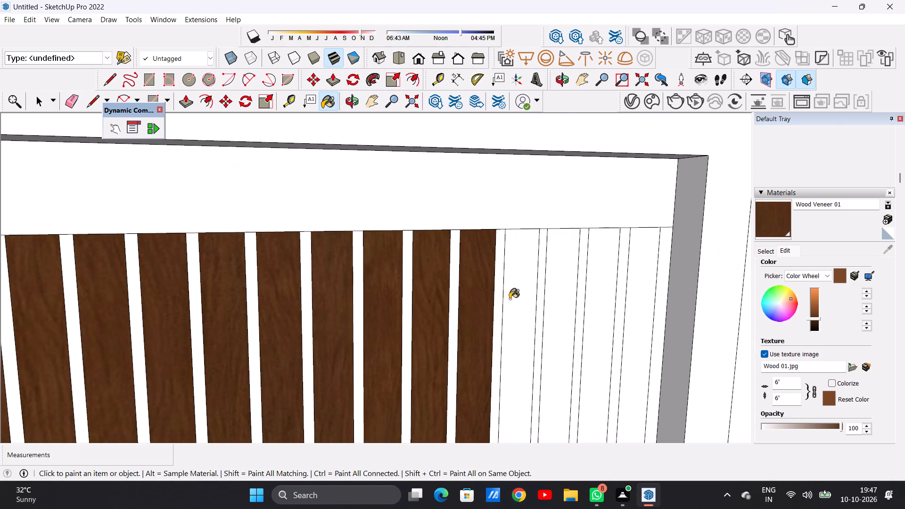
click(555, 297)
click(599, 294)
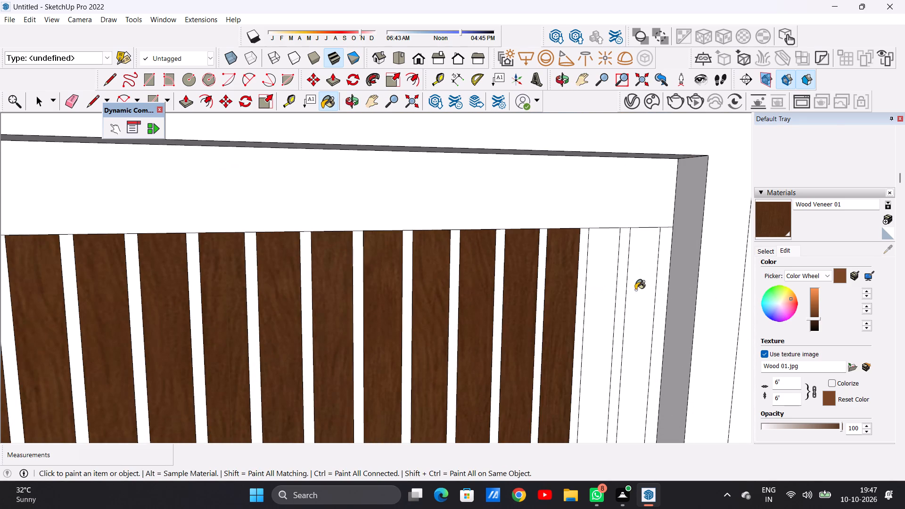
click(642, 289)
key(space)
scroll(492, 331, down, 13)
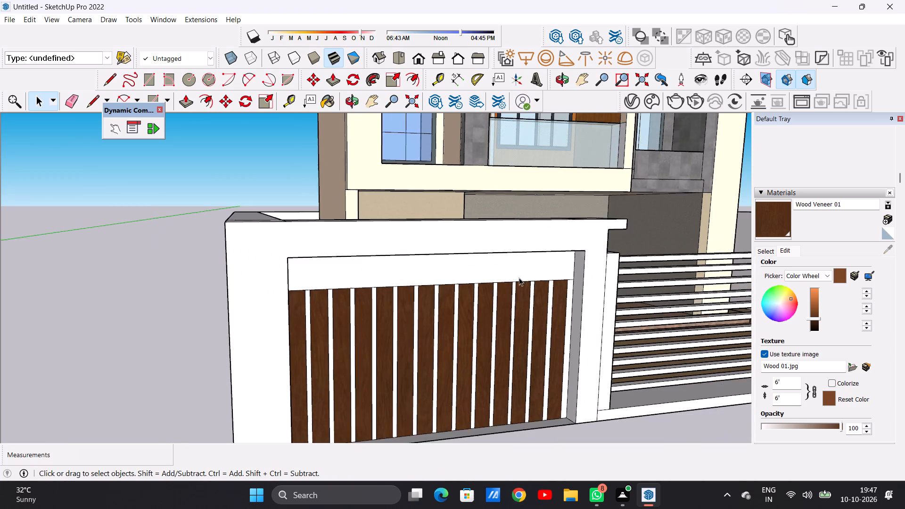
scroll(519, 278, down, 2)
middle_drag(598, 314, 505, 306)
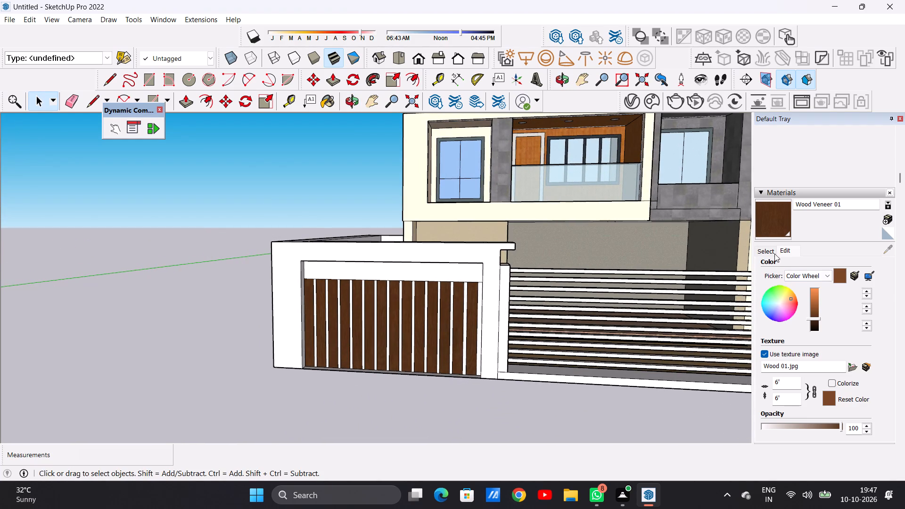
Paint the first five narrow gaps between the left-hand panel's slats with Formica Laminate Dark from the Synthetic Surfaces collection.
click(772, 255)
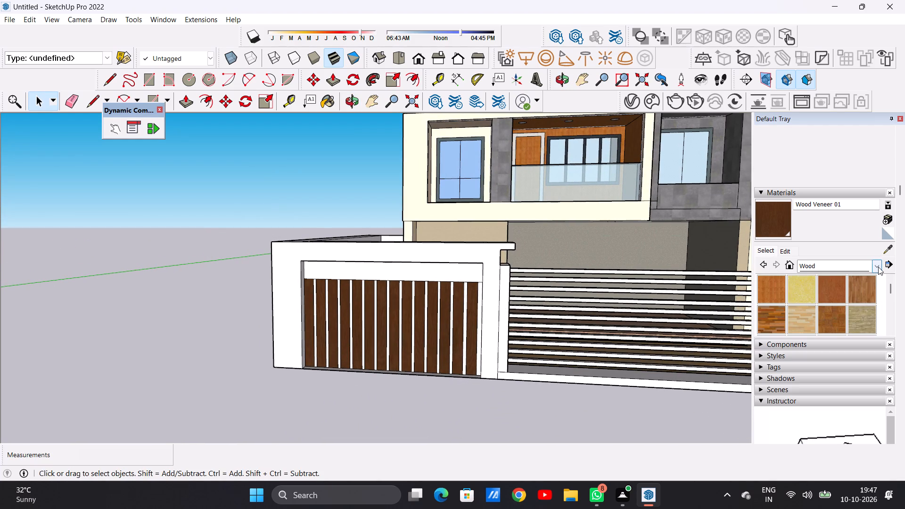
click(878, 267)
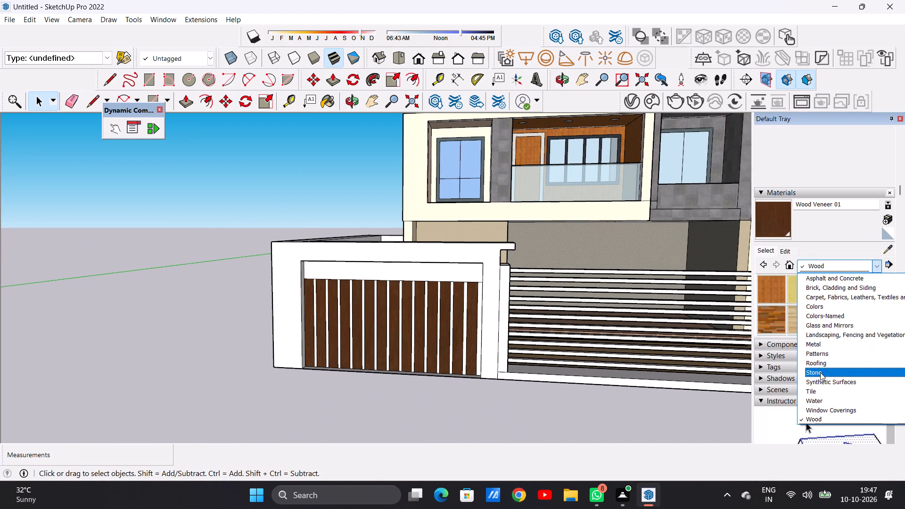
click(823, 379)
click(863, 286)
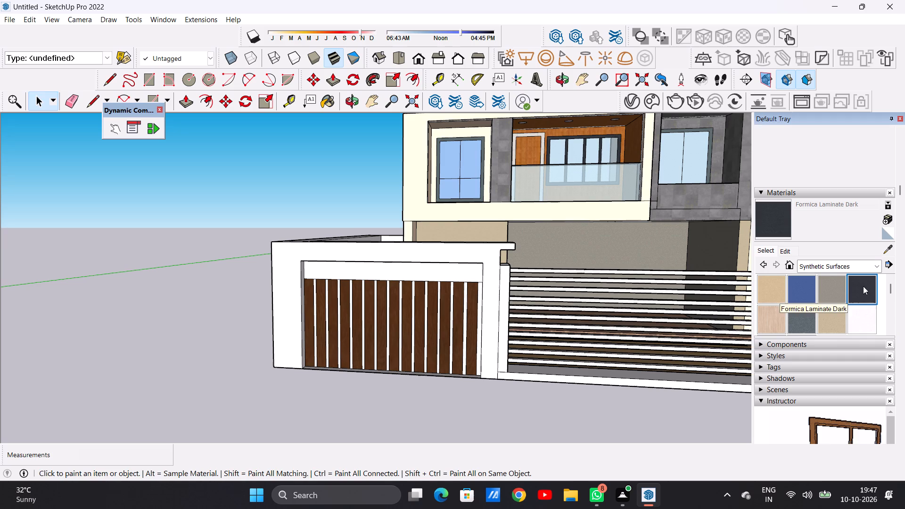
scroll(318, 320, up, 12)
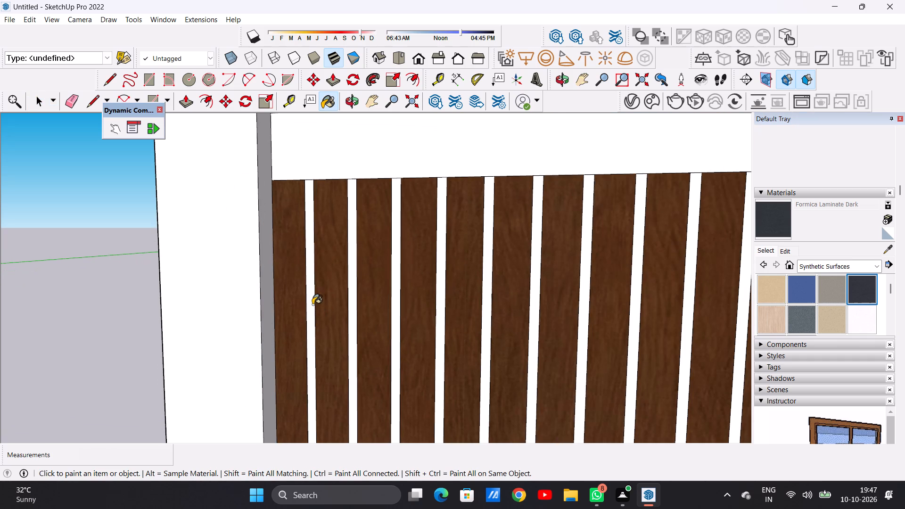
click(310, 303)
click(349, 302)
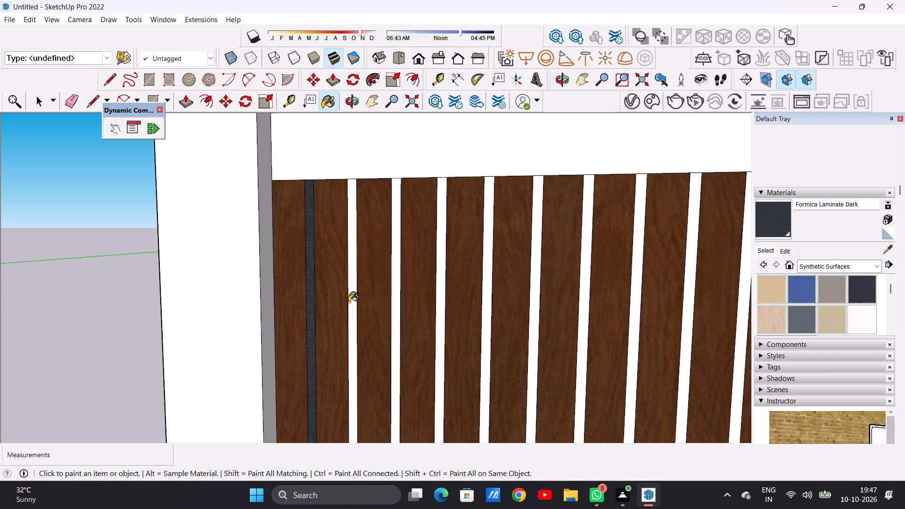
scroll(381, 315, down, 6)
middle_drag(386, 315, 445, 319)
scroll(425, 303, up, 7)
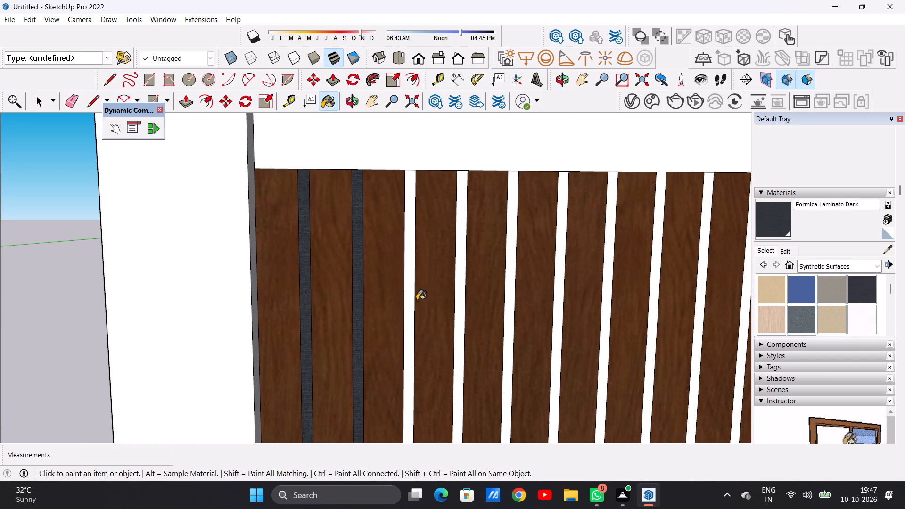
click(406, 305)
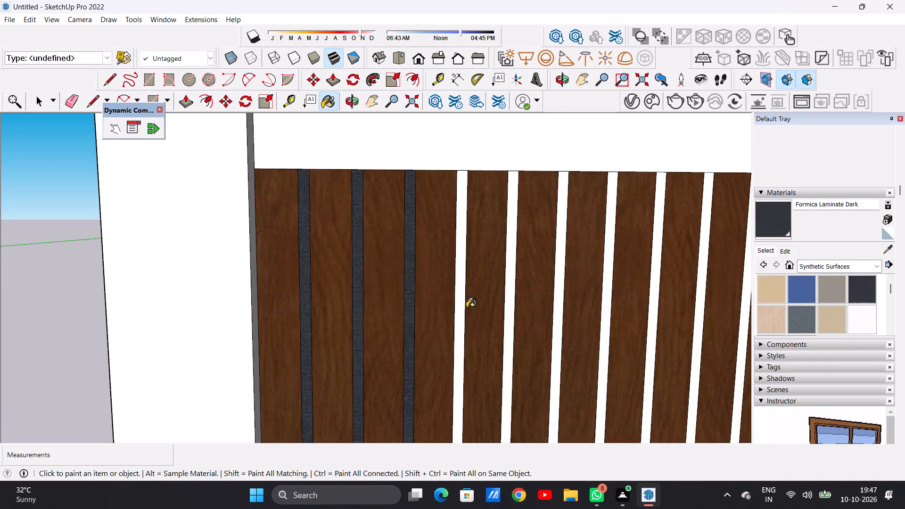
click(459, 311)
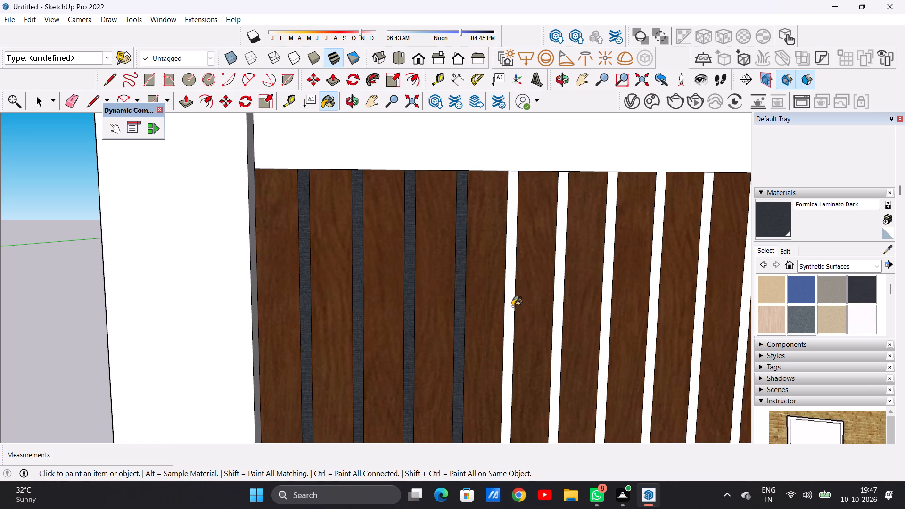
click(511, 306)
Paint the sixth, seventh and eighth gaps between the left-hand panel's slats with Formica Laminate Dark.
scroll(419, 307, down, 11)
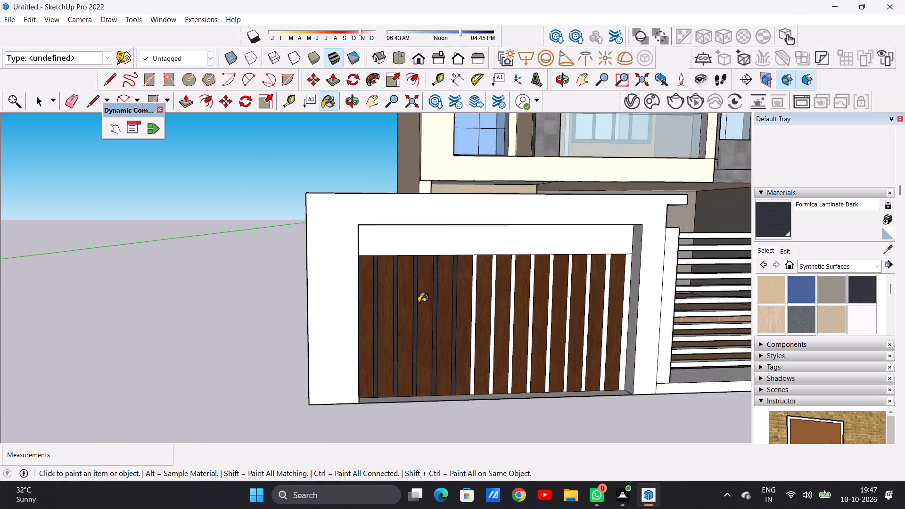
scroll(419, 303, down, 2)
scroll(466, 304, up, 13)
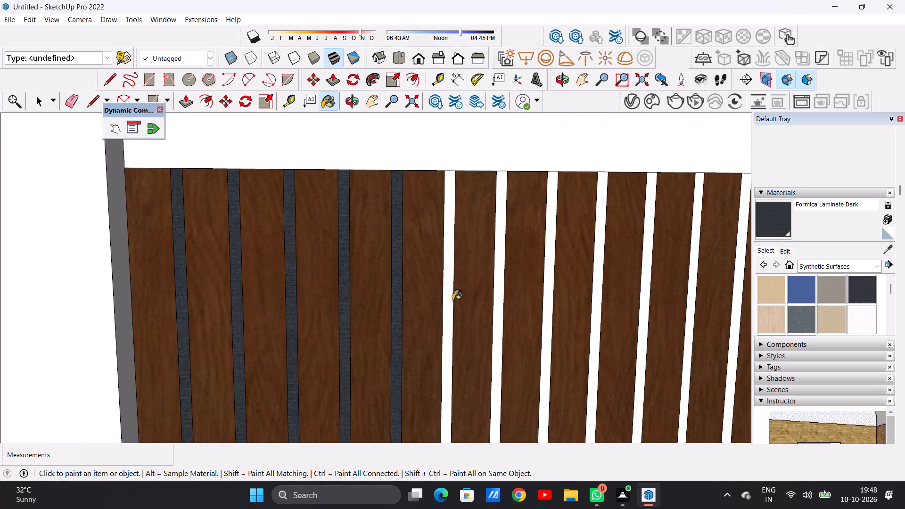
click(449, 299)
click(497, 300)
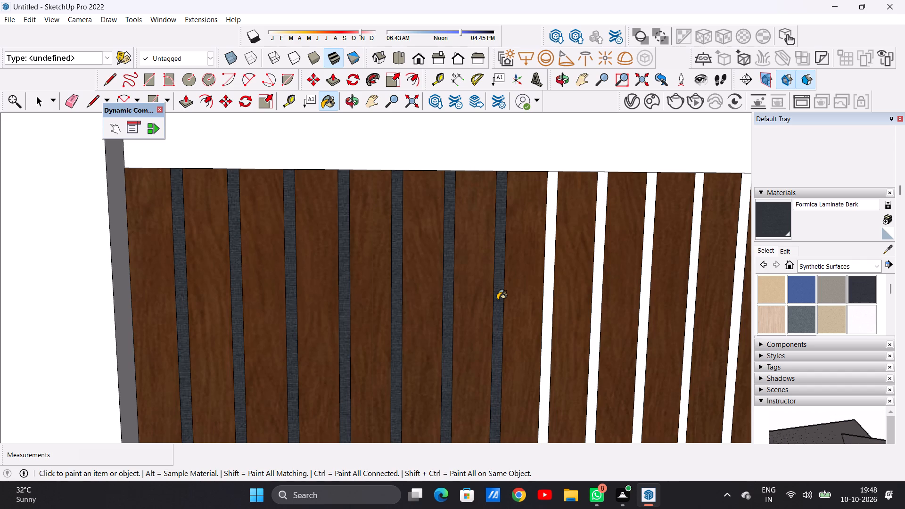
scroll(394, 224, down, 12)
scroll(463, 231, up, 5)
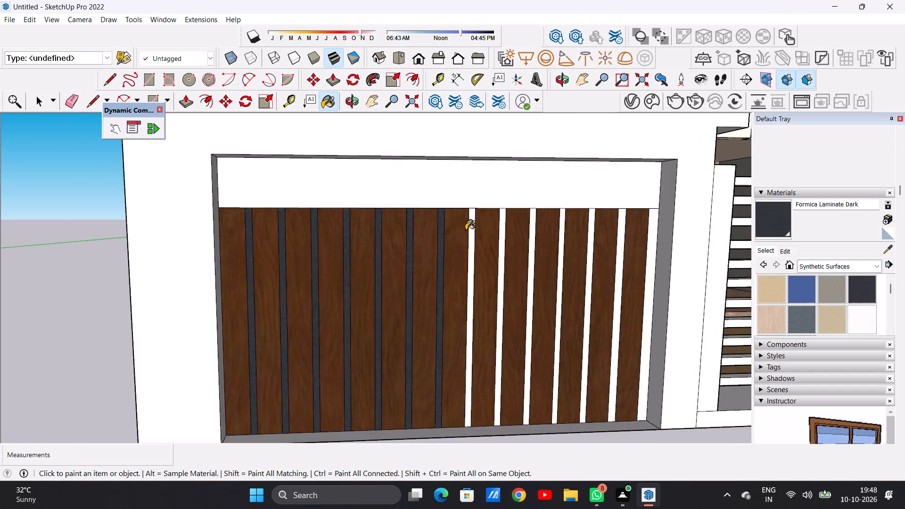
scroll(466, 230, up, 7)
click(465, 228)
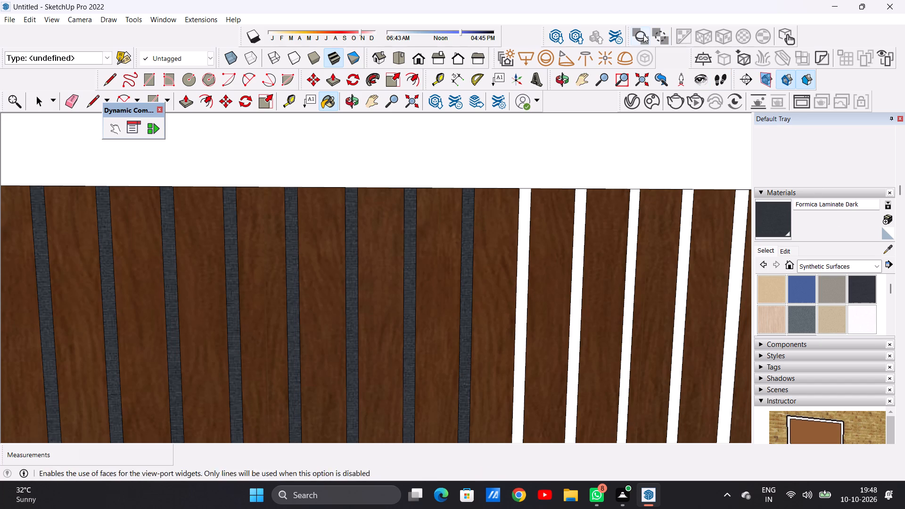
Paint the remaining six white strips of the left-hand panel, including the end strip nearest the gate, with Formica Laminate Dark.
scroll(512, 257, down, 10)
scroll(545, 231, up, 9)
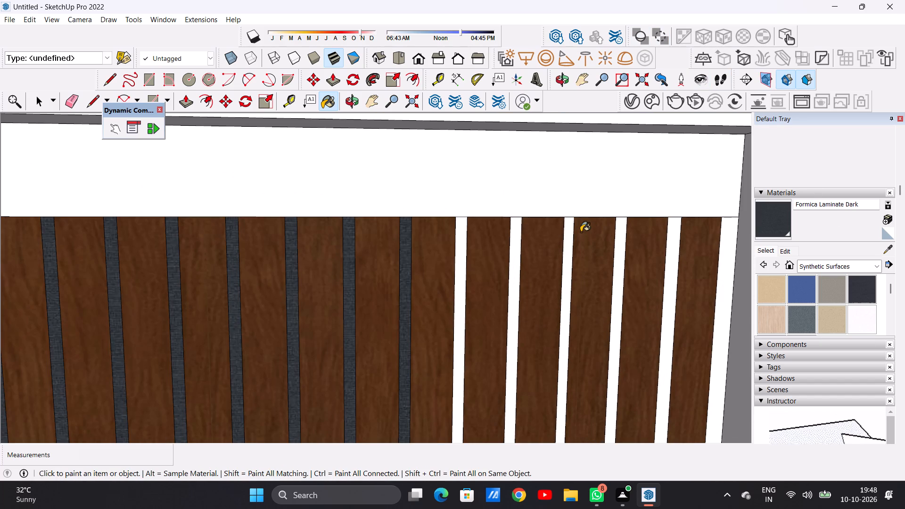
scroll(505, 229, down, 11)
scroll(590, 229, up, 7)
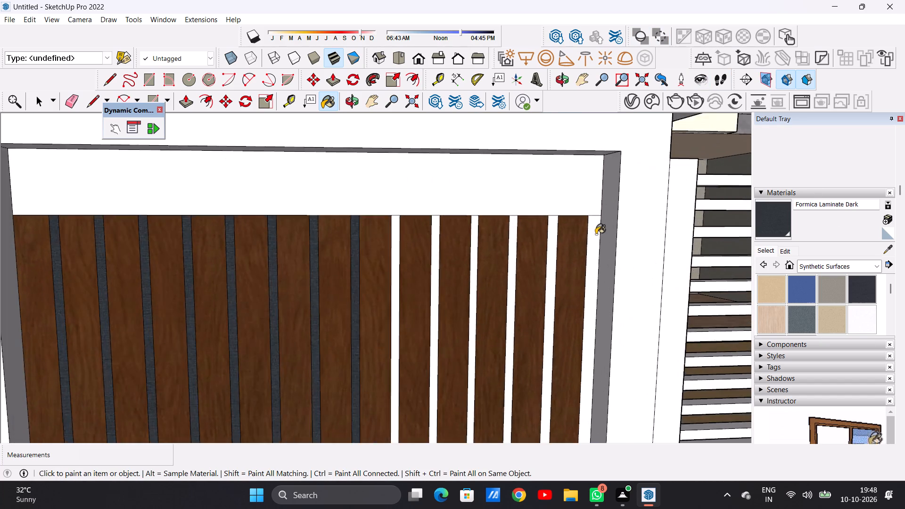
scroll(596, 234, up, 8)
click(594, 238)
click(510, 257)
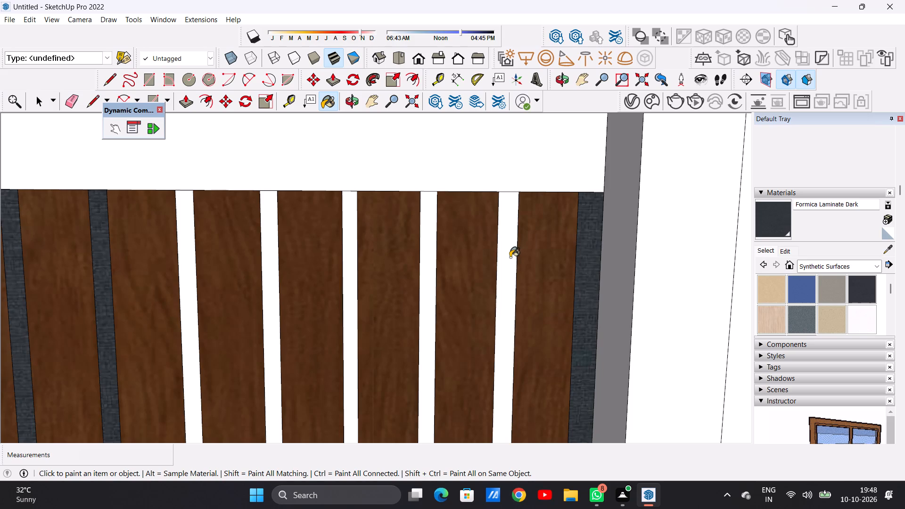
click(430, 270)
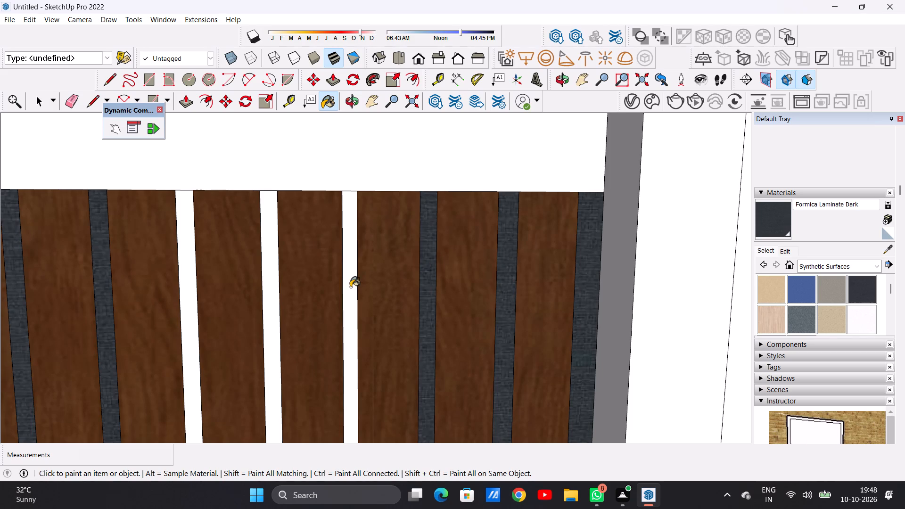
click(350, 287)
click(274, 302)
scroll(376, 270, down, 8)
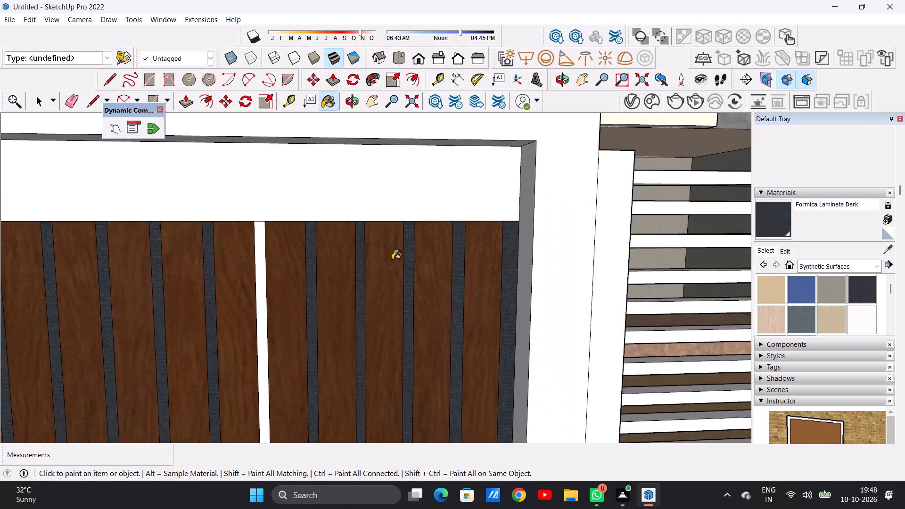
scroll(392, 260, down, 2)
scroll(307, 285, up, 6)
click(312, 285)
scroll(314, 270, down, 10)
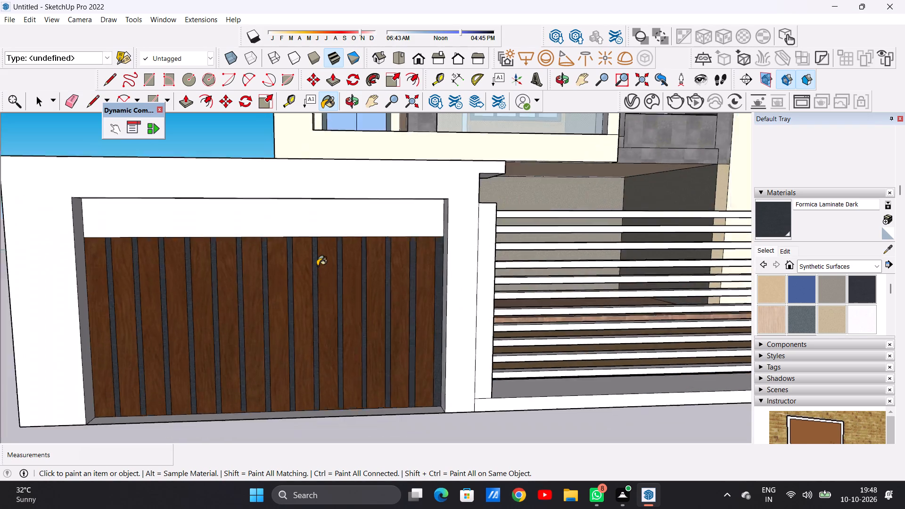
Paint the first three narrow gaps of the right-hand boundary wall panel, starting nearest the gate, with Formica Laminate Dark.
scroll(317, 266, down, 9)
middle_drag(367, 276, 259, 285)
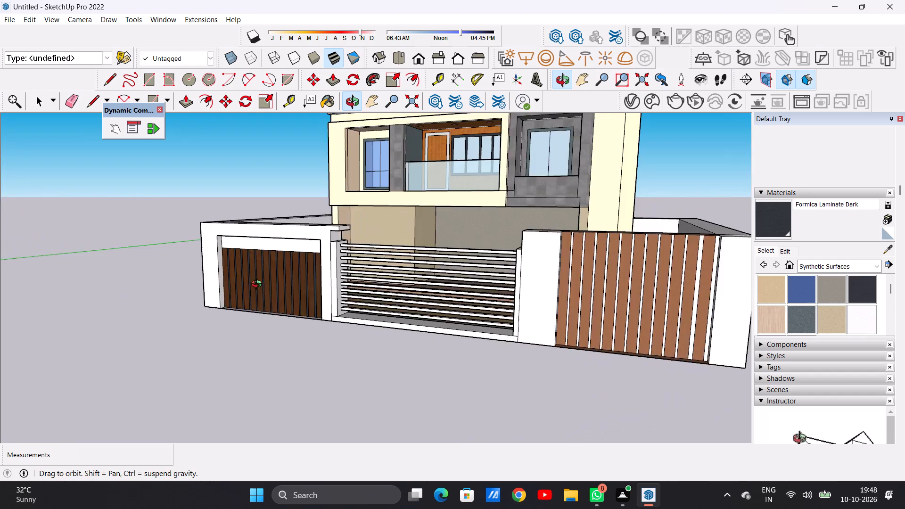
middle_drag(259, 285, 329, 271)
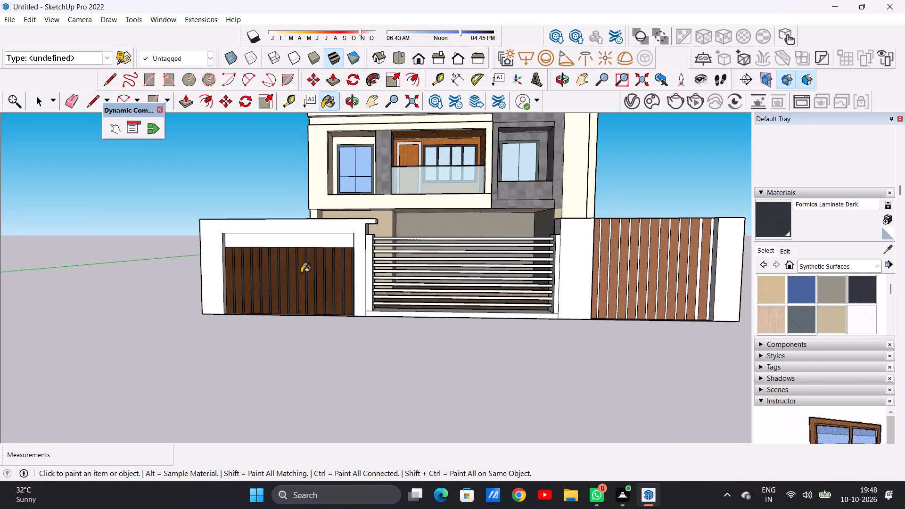
scroll(295, 275, down, 10)
scroll(504, 258, up, 20)
scroll(504, 258, up, 2)
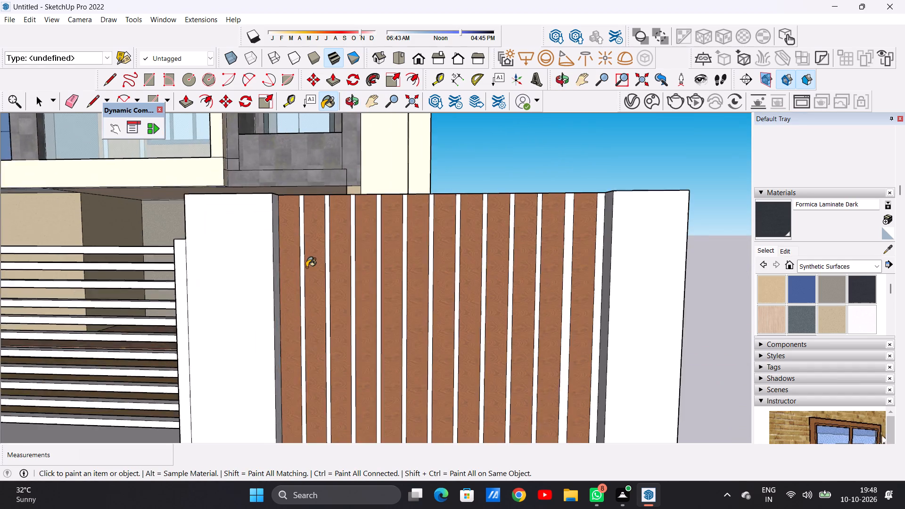
scroll(306, 267, up, 6)
click(300, 262)
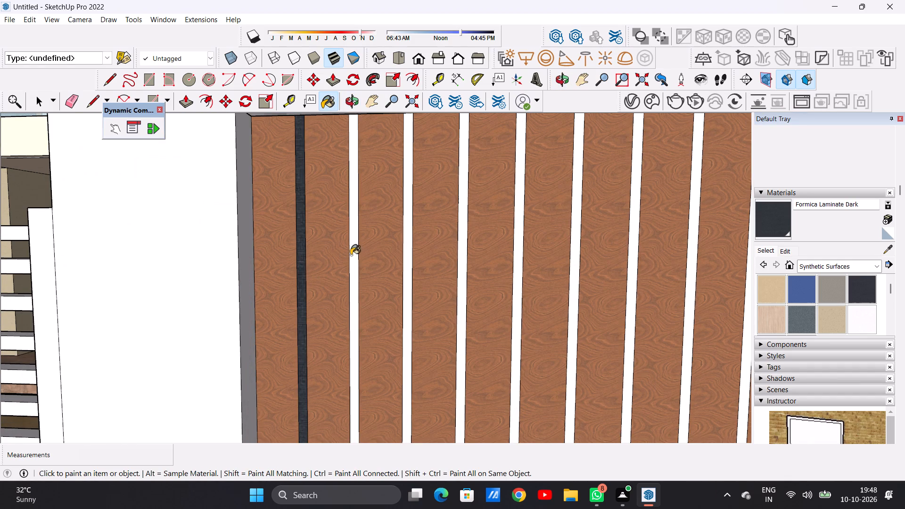
click(353, 256)
scroll(359, 280, down, 8)
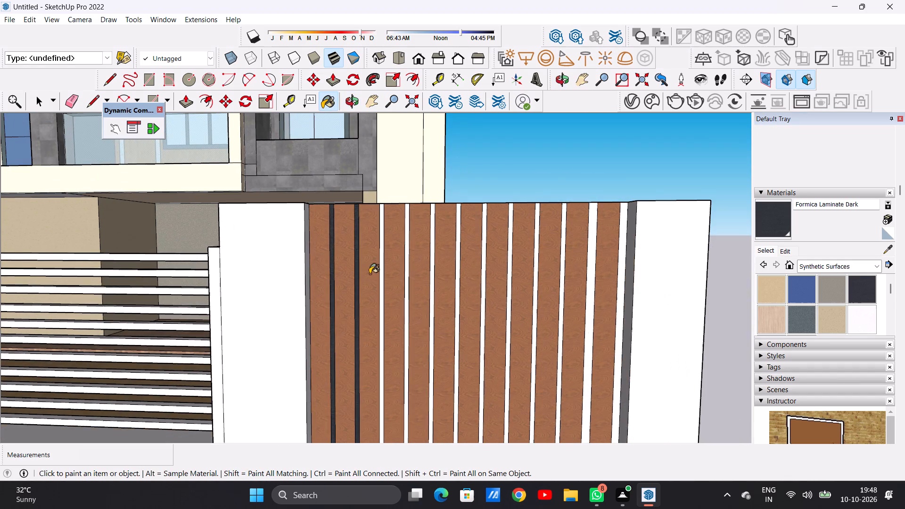
scroll(387, 240, up, 6)
scroll(378, 237, down, 1)
scroll(378, 237, up, 5)
click(377, 231)
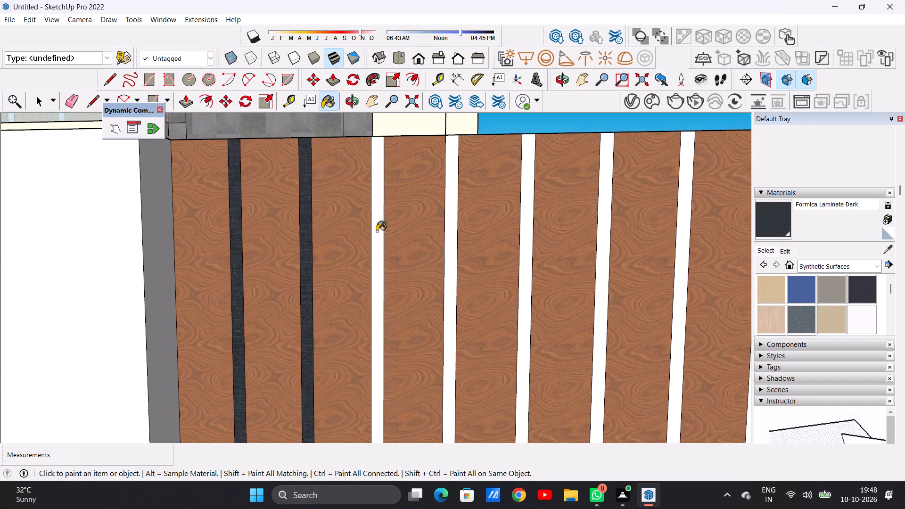
Paint the fourth and fifth gaps between the right-hand panel's slats with Formica Laminate Dark.
scroll(389, 280, down, 17)
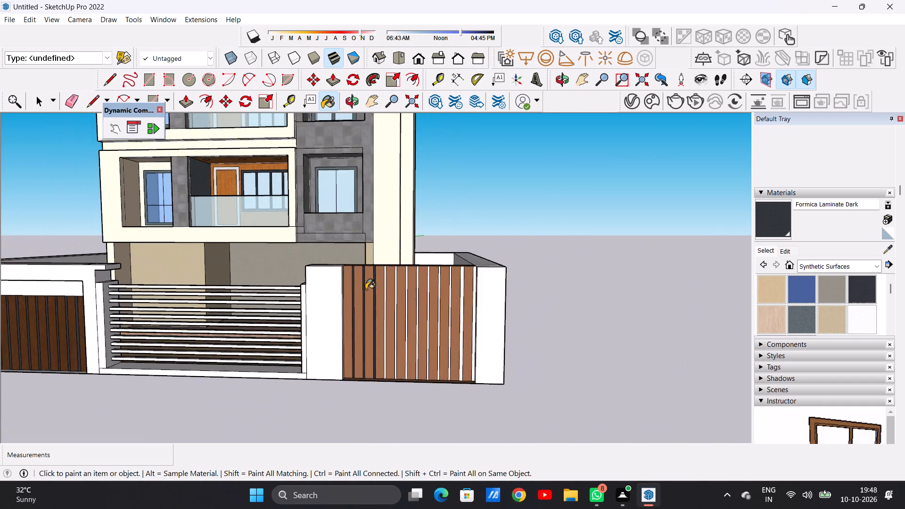
scroll(366, 289, down, 6)
scroll(385, 282, up, 2)
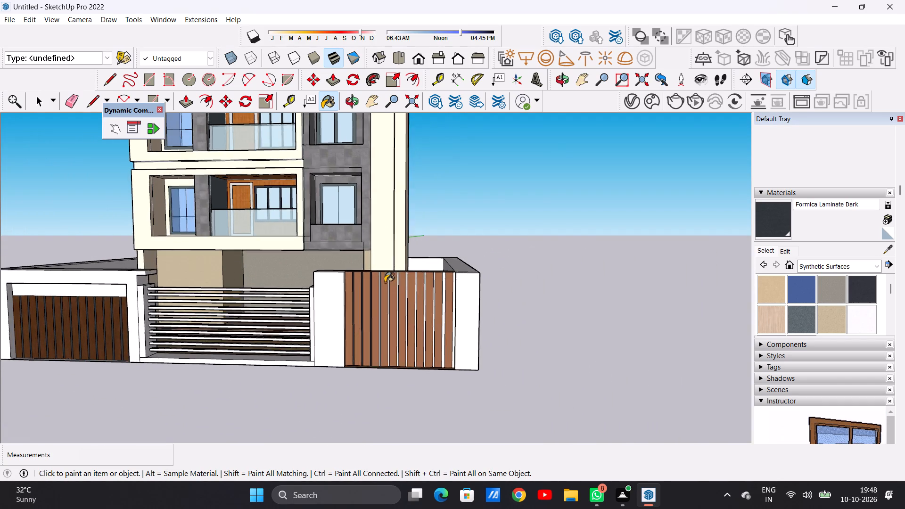
scroll(385, 282, up, 13)
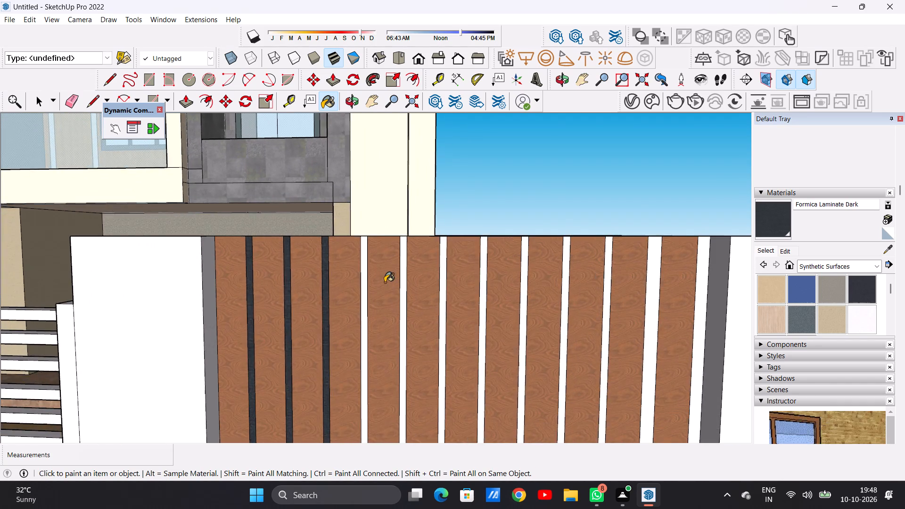
scroll(385, 282, up, 5)
click(349, 270)
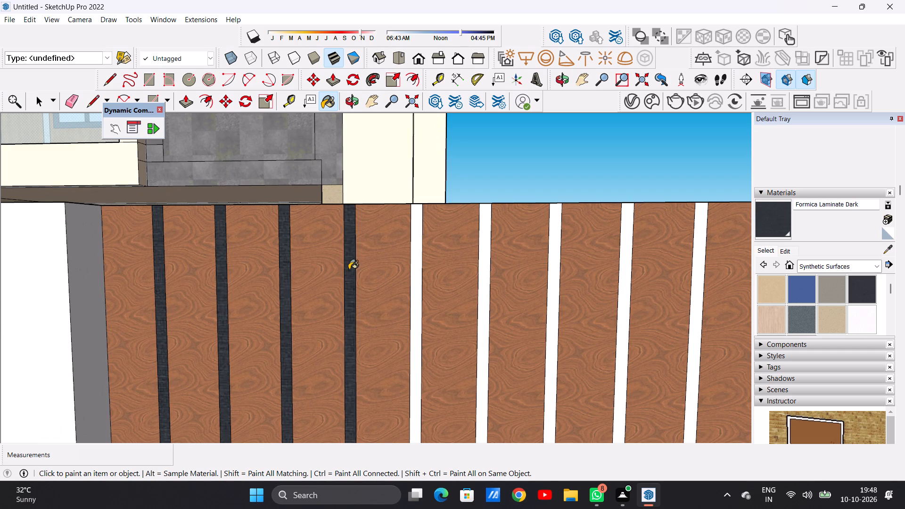
click(417, 246)
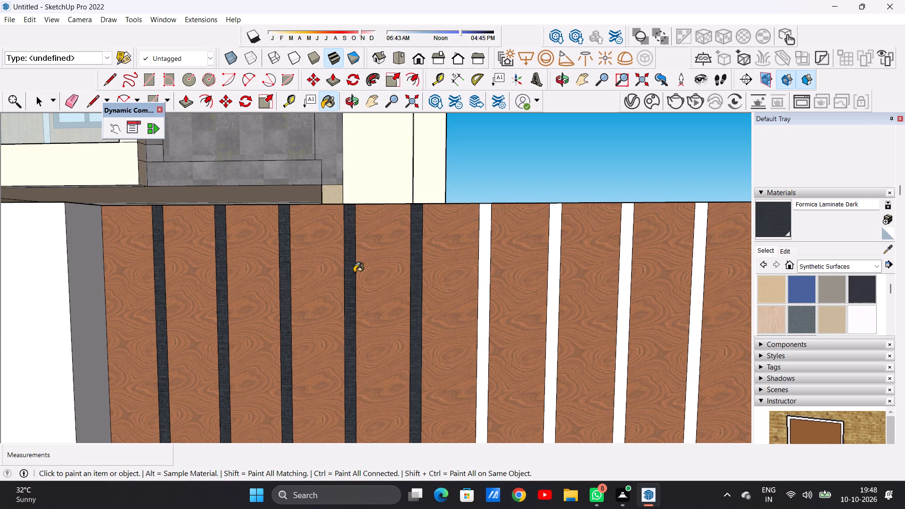
Paint the right-hand panel's outer end strip and the gap beside its last slat with Formica Laminate Dark.
scroll(352, 287, down, 15)
scroll(477, 274, up, 7)
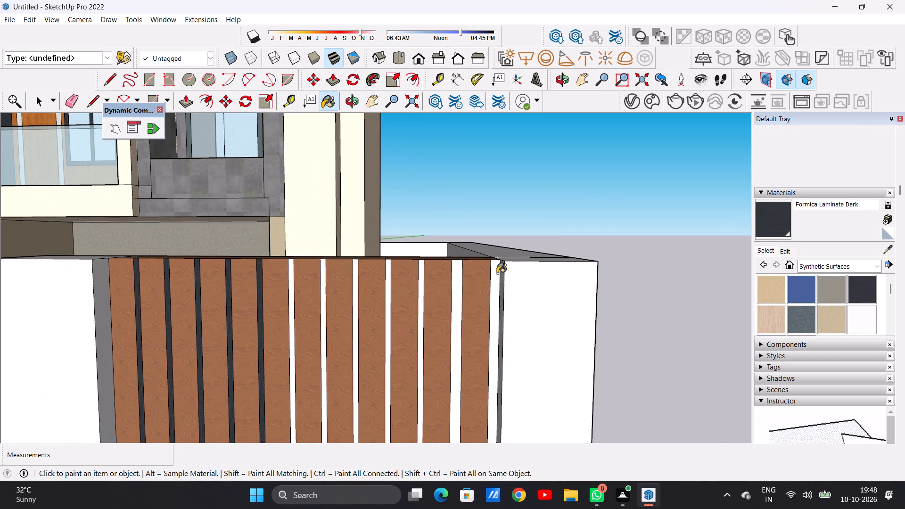
scroll(497, 273, up, 11)
scroll(498, 274, down, 1)
click(498, 274)
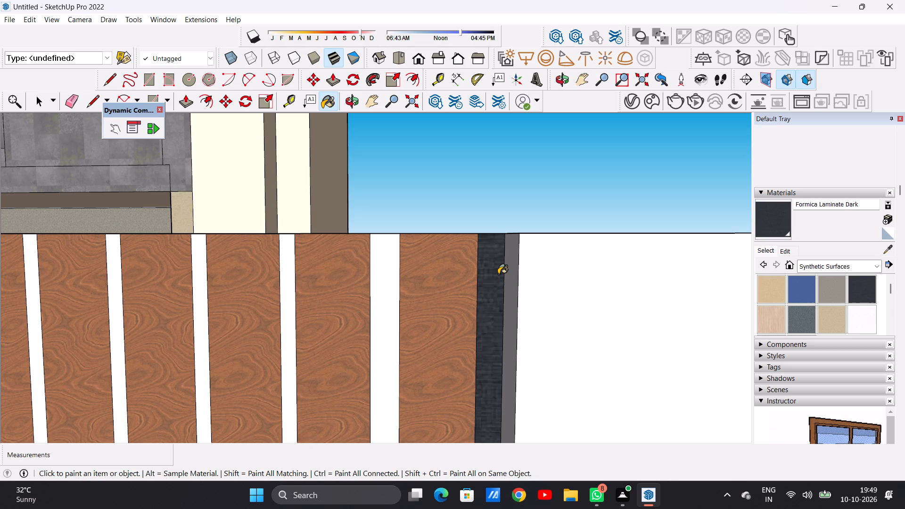
click(385, 283)
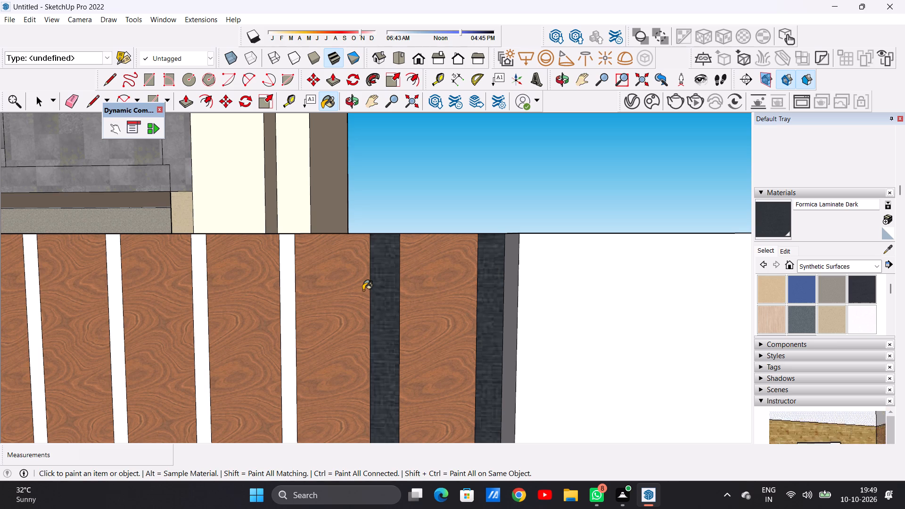
Paint the next two white gaps inward from the right-hand panel's outer end with Formica Laminate Dark.
scroll(406, 255, down, 5)
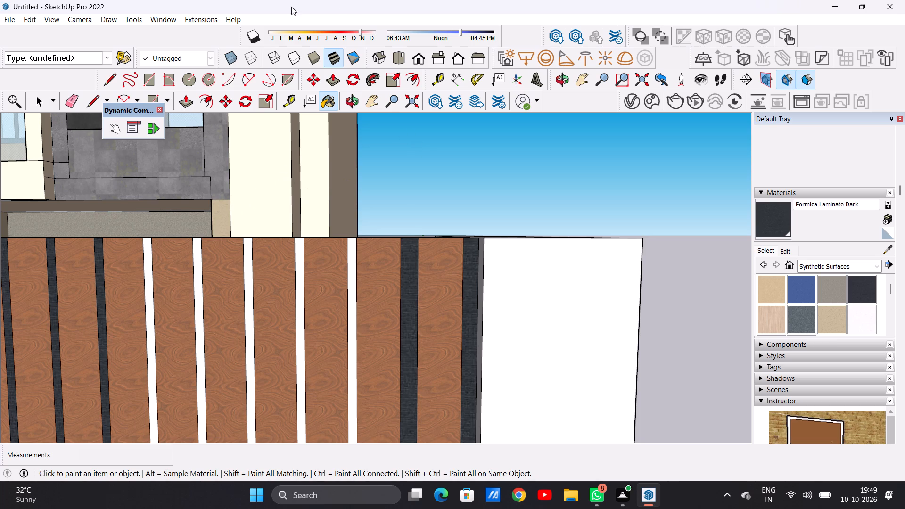
scroll(266, 280, down, 20)
scroll(266, 280, down, 5)
scroll(330, 208, up, 1)
scroll(335, 207, down, 8)
scroll(340, 226, up, 1)
middle_drag(312, 240, 278, 249)
scroll(277, 249, up, 1)
scroll(320, 224, up, 4)
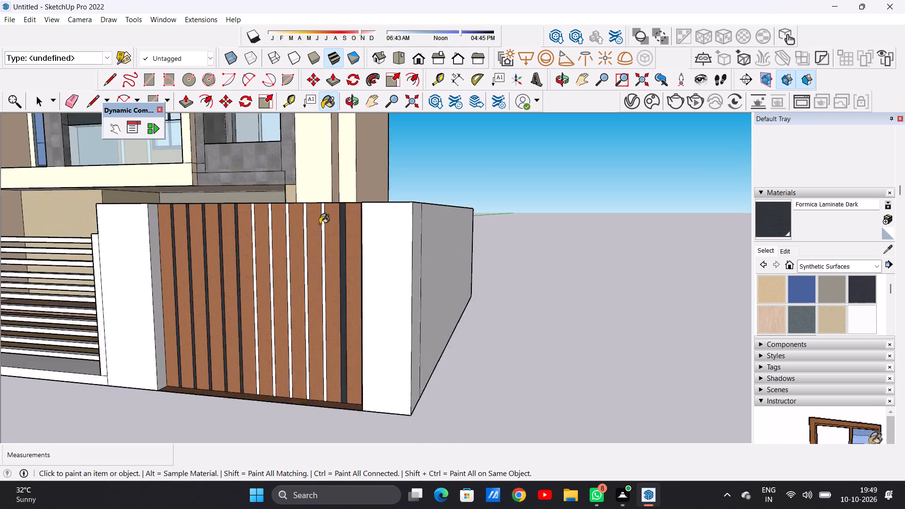
scroll(320, 224, up, 9)
scroll(319, 224, down, 1)
scroll(328, 198, up, 13)
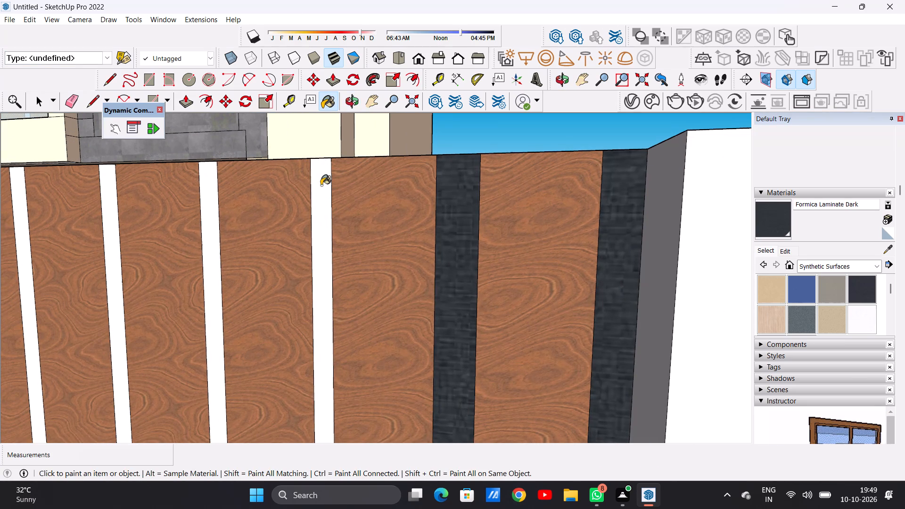
click(322, 183)
click(211, 209)
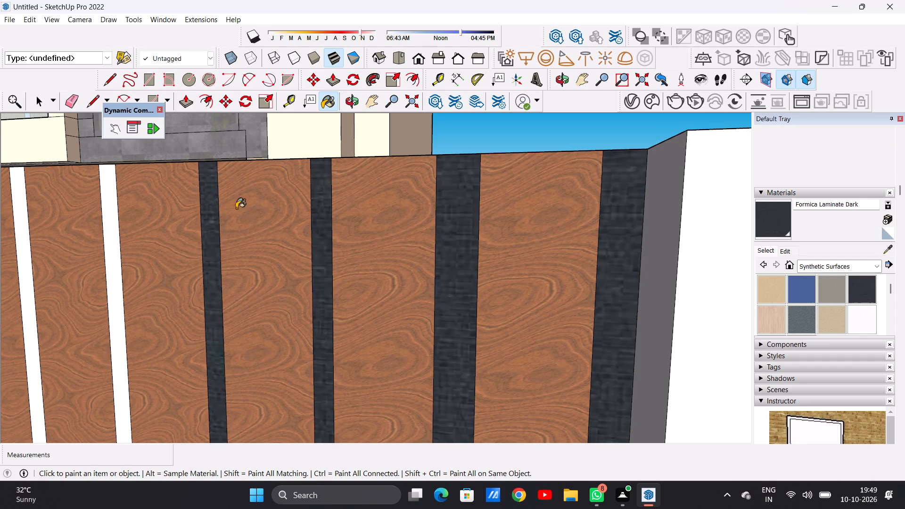
Paint the three remaining white gaps in the middle of the right-hand panel with Formica Laminate Dark.
scroll(257, 212, down, 5)
scroll(316, 188, down, 5)
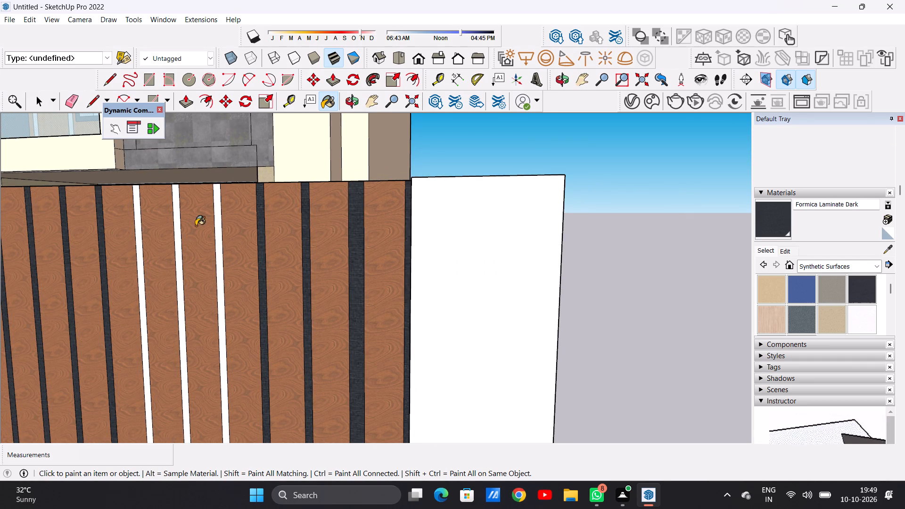
scroll(156, 223, up, 6)
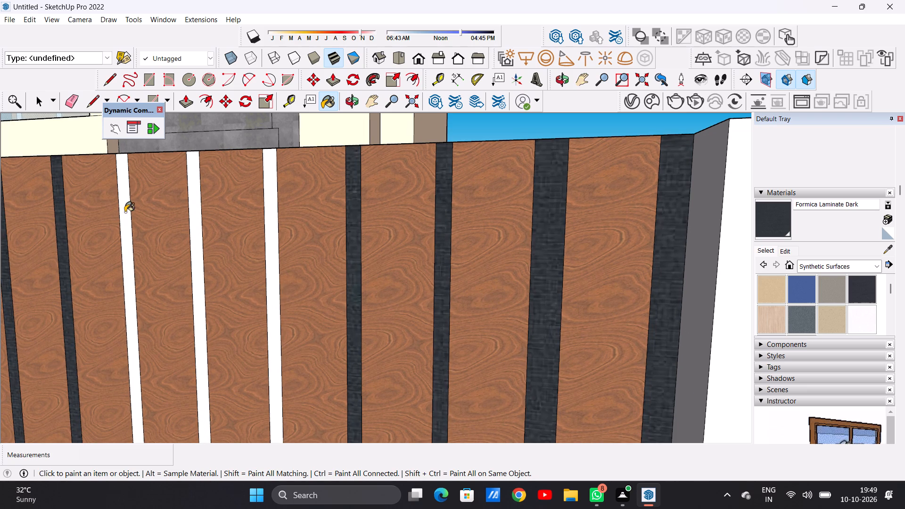
click(125, 212)
click(196, 199)
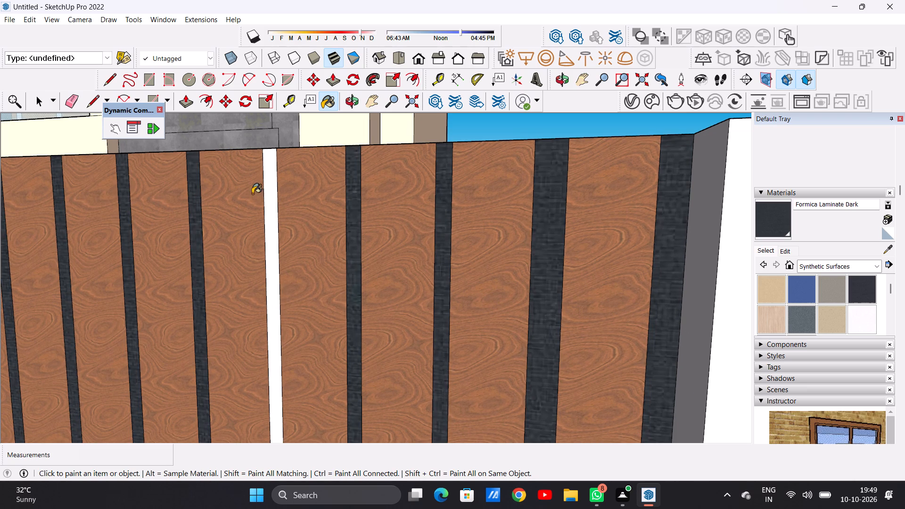
click(274, 187)
key(space)
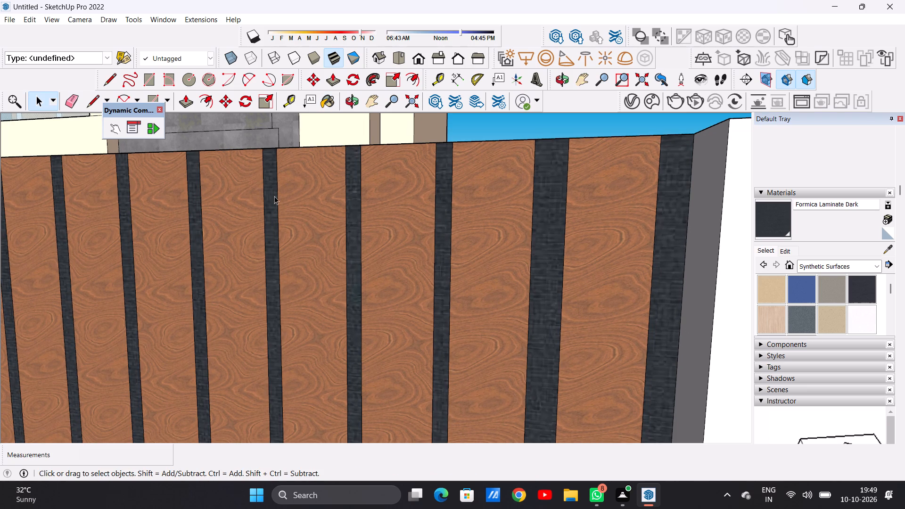
Examine both slatted boundary wall panels, the gate and the front elevation from several angles.
scroll(333, 261, down, 17)
scroll(335, 279, up, 1)
scroll(335, 279, down, 5)
middle_drag(354, 280, 290, 279)
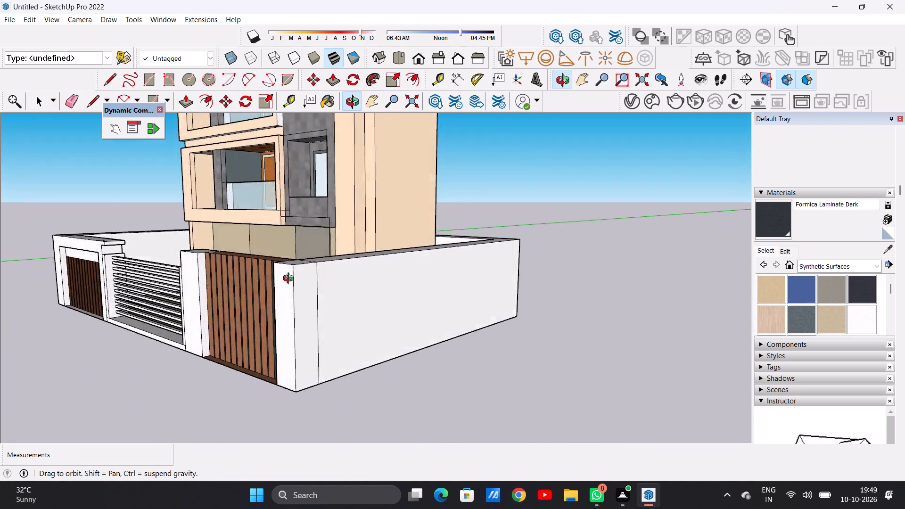
middle_drag(290, 279, 360, 297)
scroll(360, 297, up, 1)
scroll(378, 289, down, 5)
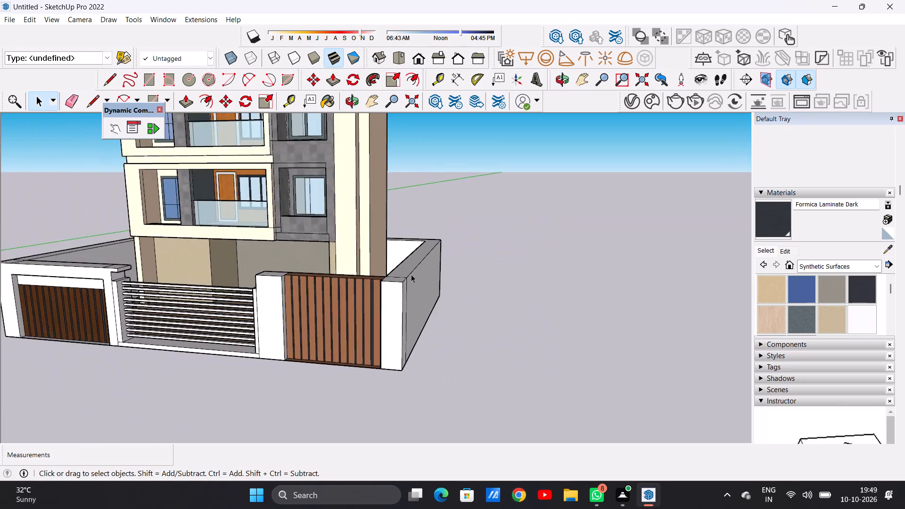
scroll(411, 274, down, 12)
scroll(326, 278, up, 3)
scroll(326, 278, down, 1)
scroll(326, 278, up, 13)
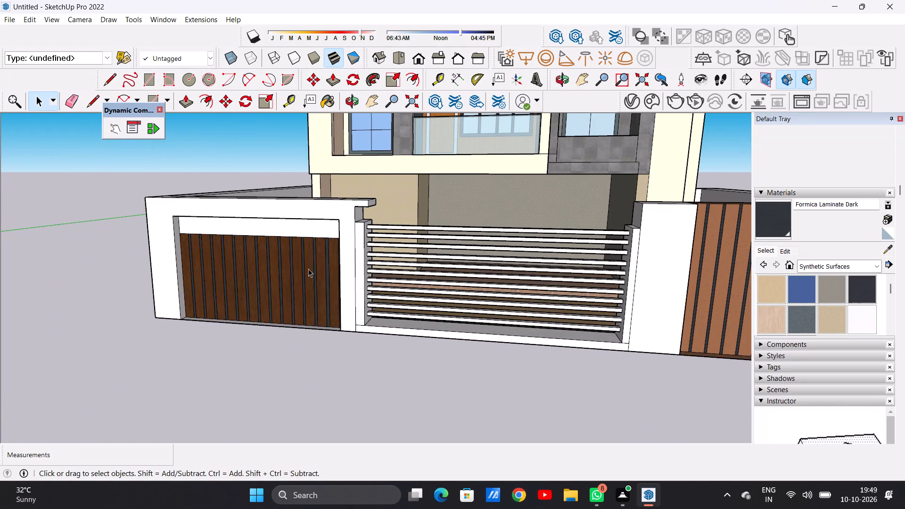
middle_drag(306, 269, 324, 275)
scroll(303, 281, down, 11)
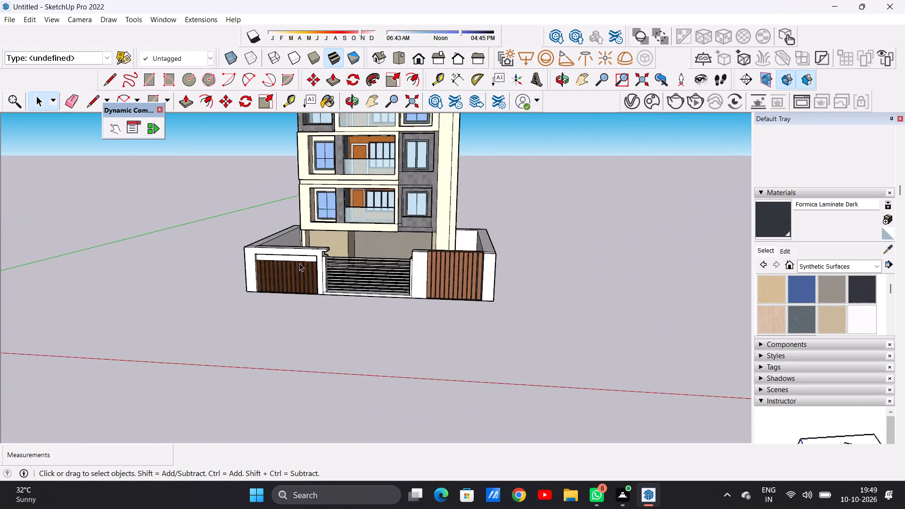
scroll(299, 263, down, 3)
middle_drag(468, 261, 460, 314)
scroll(231, 261, up, 1)
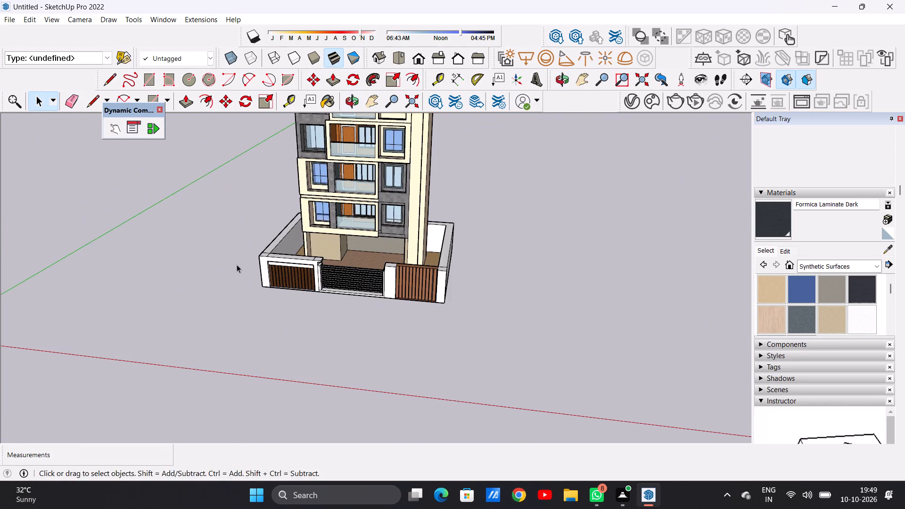
middle_drag(256, 271, 315, 223)
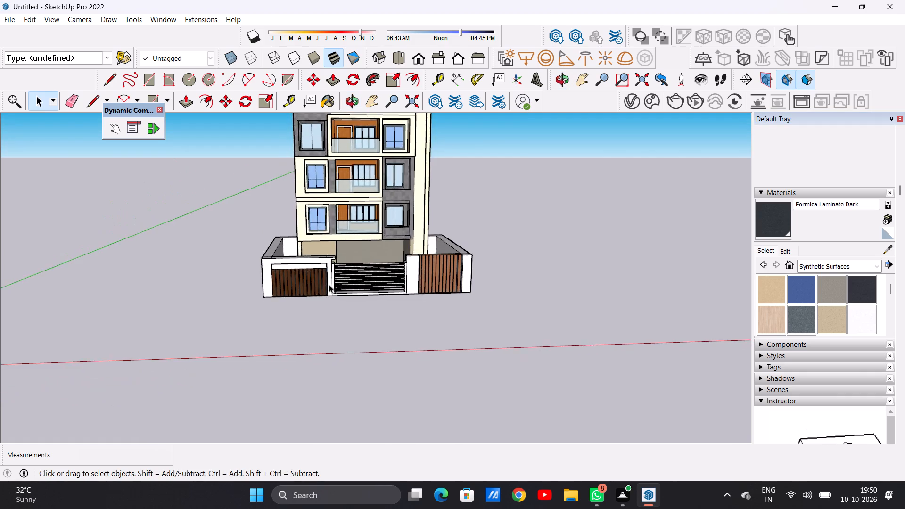
scroll(329, 285, up, 15)
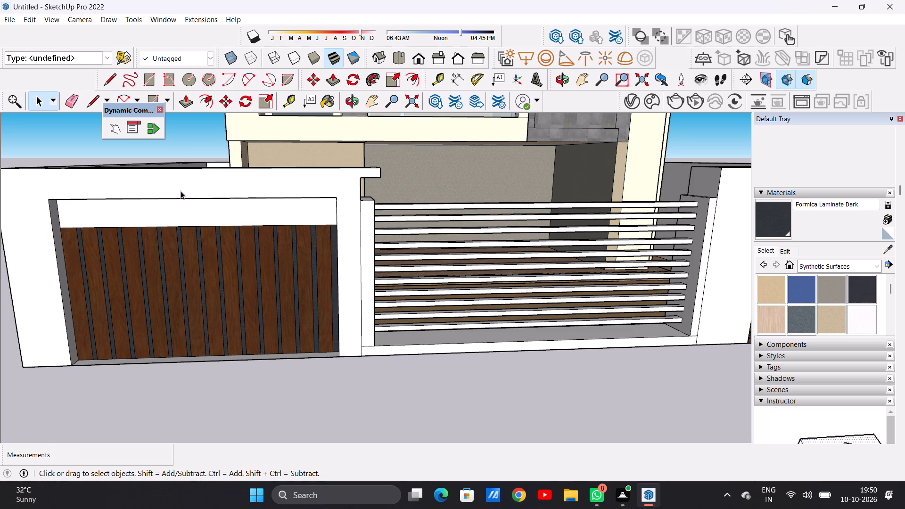
scroll(316, 261, down, 3)
scroll(307, 300, down, 20)
scroll(307, 300, down, 7)
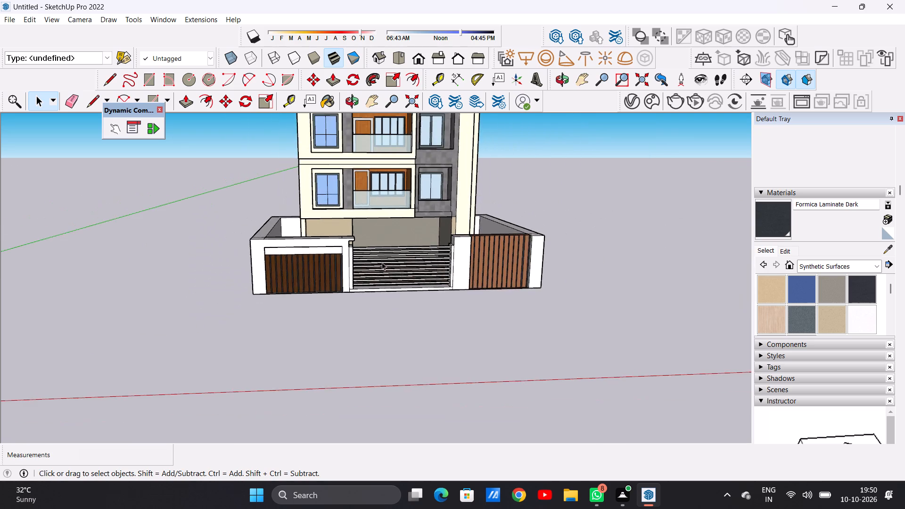
scroll(449, 283, up, 6)
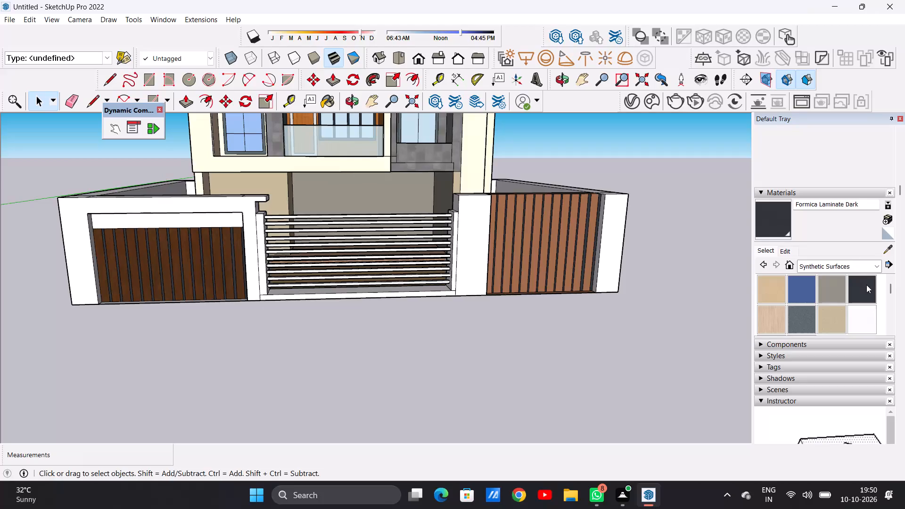
Paint the left-hand gate post's front face and the gate base strip's front and top faces with Formica Laminate Dark.
click(866, 285)
scroll(261, 284, up, 4)
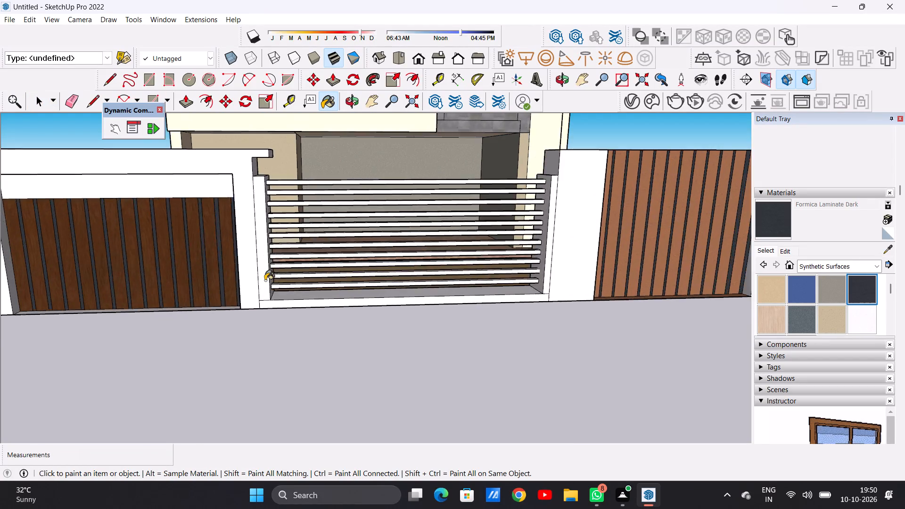
scroll(265, 280, up, 5)
click(256, 264)
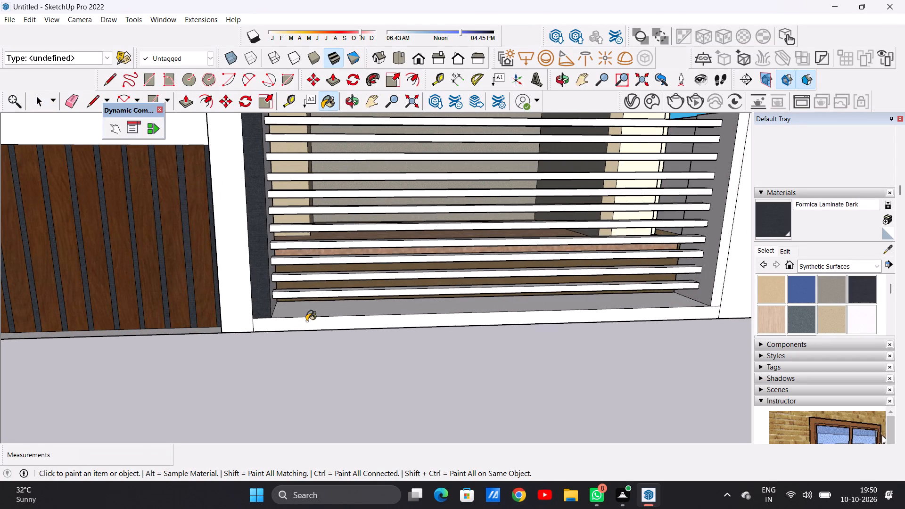
click(302, 325)
click(309, 313)
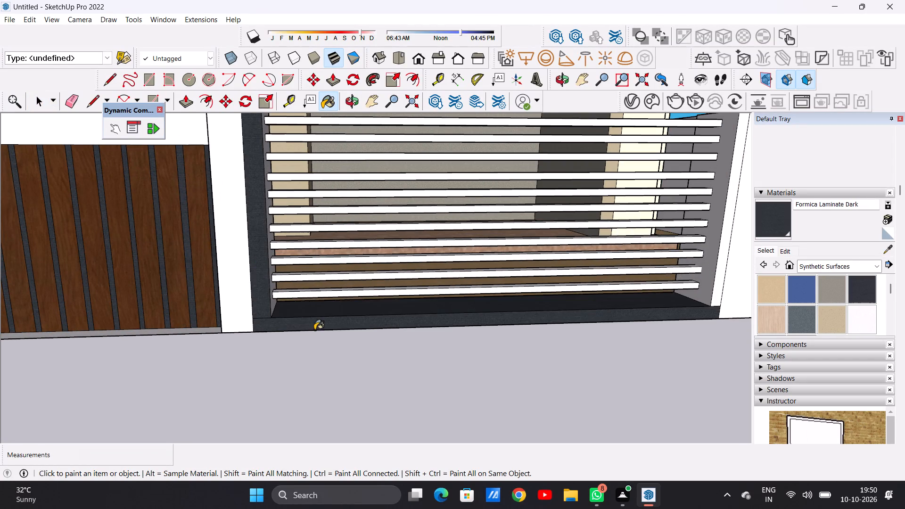
Paint the left-hand gate post's inner side face, facing the horizontal bars, with Formica Laminate Dark.
scroll(313, 337, down, 8)
middle_drag(384, 318, 242, 301)
scroll(276, 227, up, 6)
scroll(277, 227, down, 1)
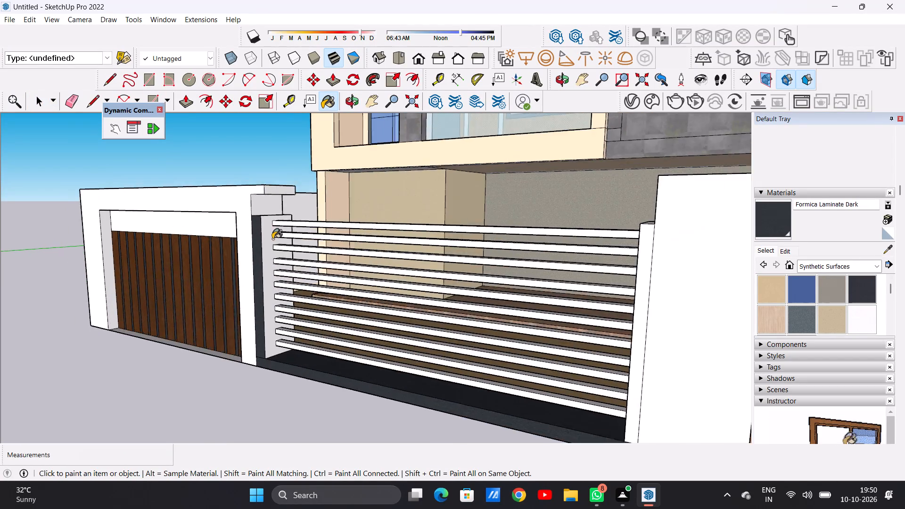
scroll(269, 243, up, 1)
scroll(269, 244, down, 1)
scroll(269, 244, up, 5)
click(268, 242)
Paint the front, top and inner side faces of the right-hand gate post with Formica Laminate Dark.
scroll(266, 261, down, 6)
middle_drag(288, 283, 370, 289)
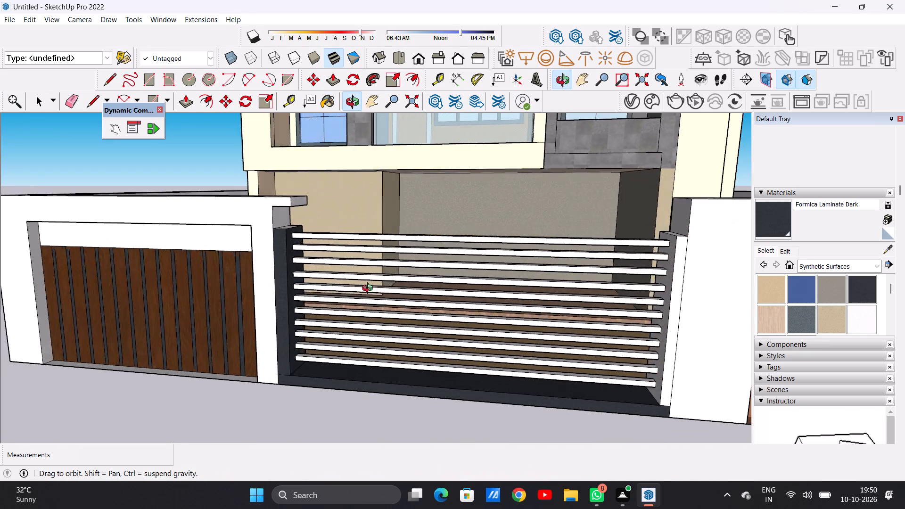
middle_drag(370, 289, 393, 288)
scroll(313, 294, down, 4)
scroll(512, 268, up, 6)
scroll(554, 260, up, 3)
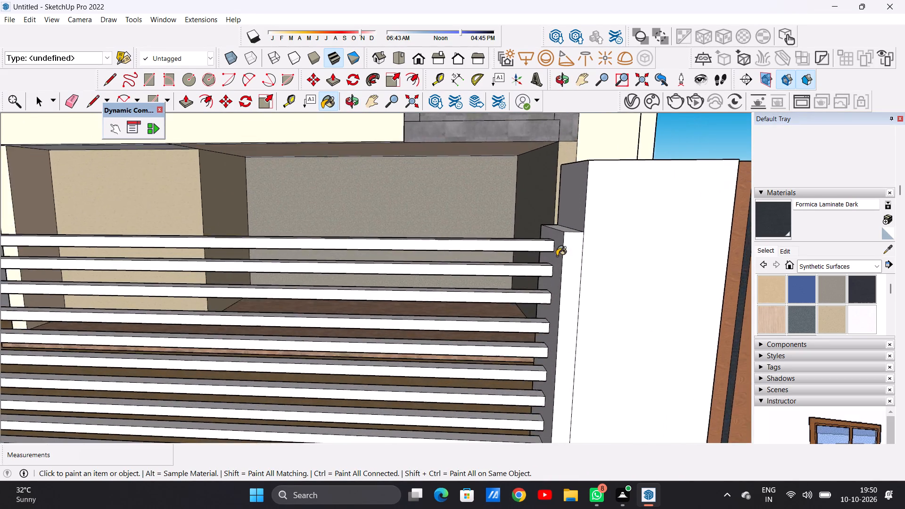
scroll(557, 256, up, 8)
click(568, 260)
click(558, 212)
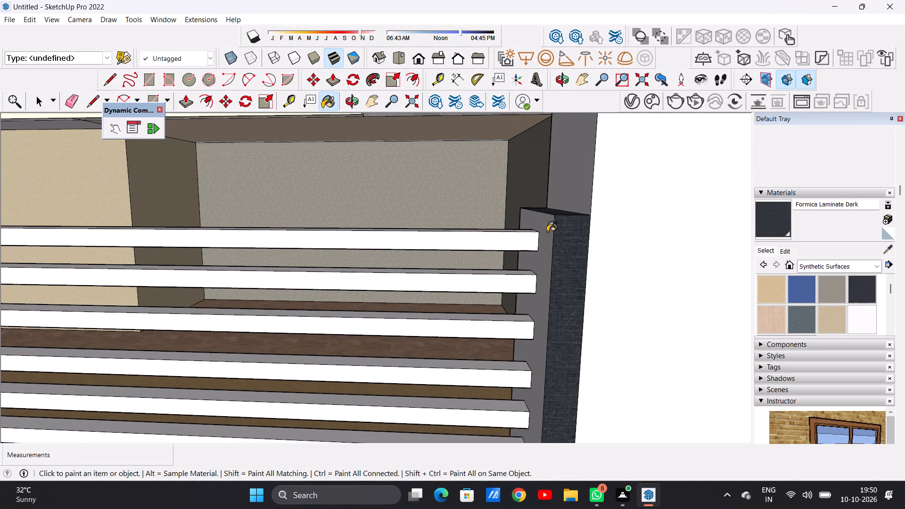
click(547, 233)
Paint the top face of the left-hand gate post with Formica Laminate Dark.
scroll(528, 244, down, 3)
scroll(528, 244, up, 1)
scroll(528, 244, down, 12)
middle_drag(261, 304, 166, 309)
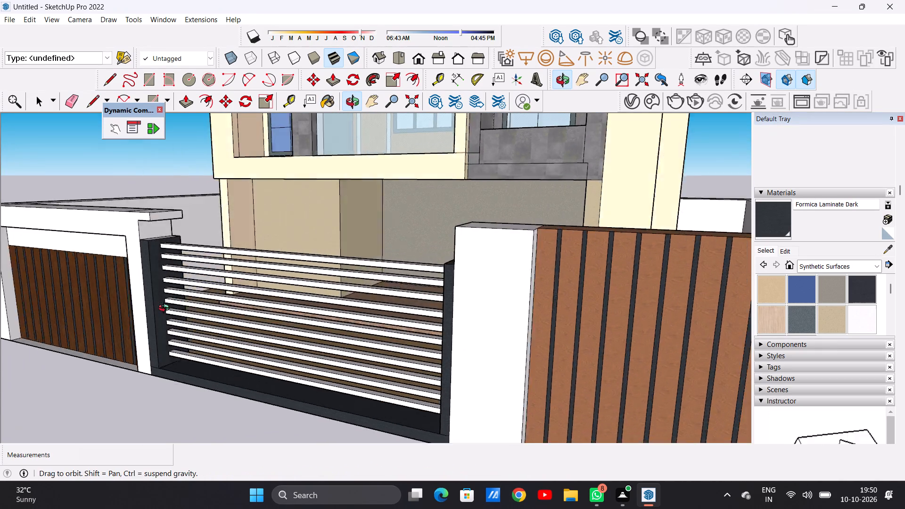
middle_drag(166, 309, 181, 390)
scroll(165, 298, up, 12)
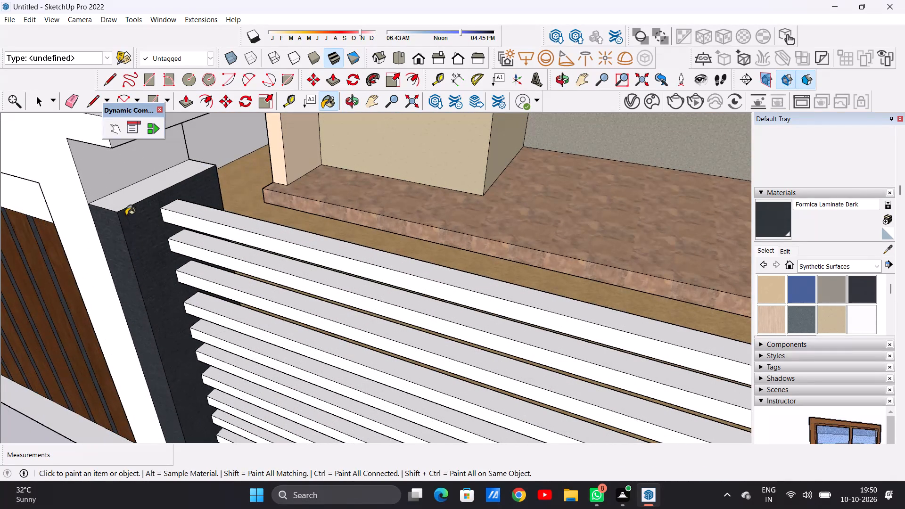
click(121, 205)
Paint the rear face of the gate's base strip, on the courtyard side, with Formica Laminate Dark.
scroll(174, 312, down, 1)
scroll(179, 319, up, 1)
scroll(181, 320, down, 20)
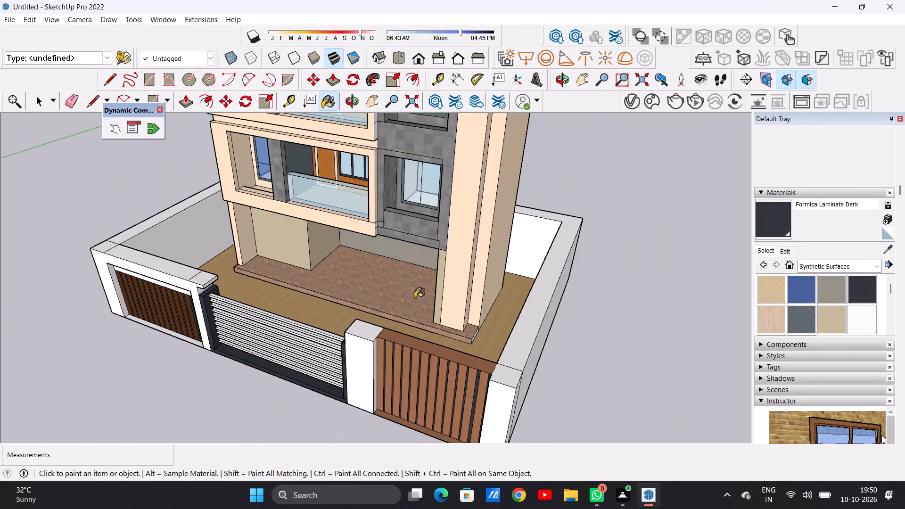
middle_drag(358, 322, 99, 353)
scroll(283, 300, up, 12)
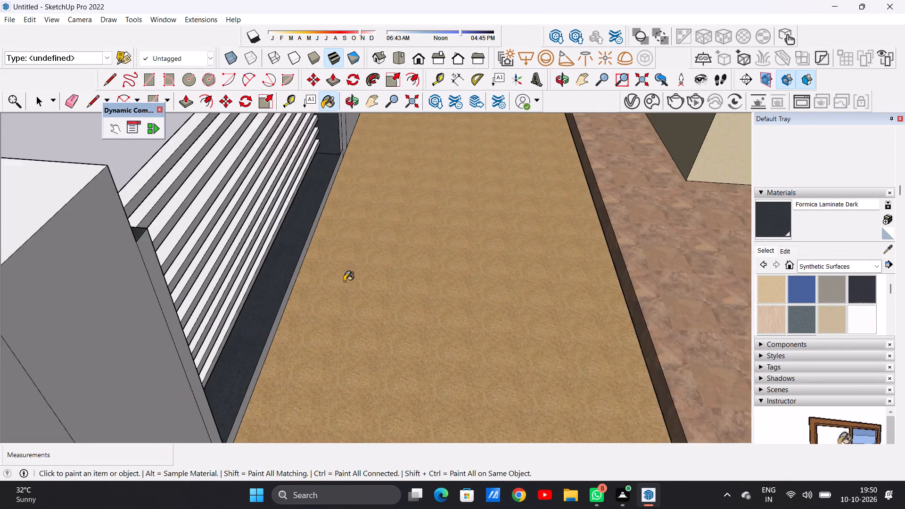
scroll(344, 281, up, 2)
scroll(228, 389, up, 5)
click(258, 383)
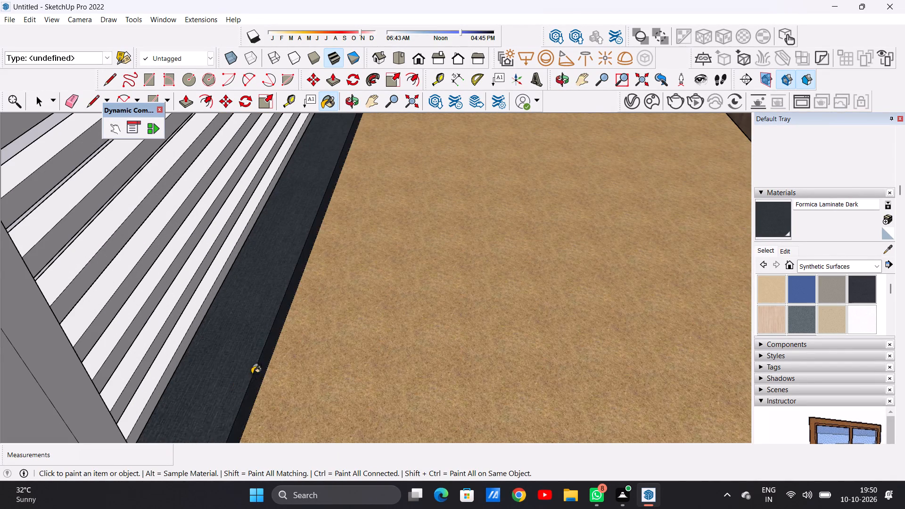
Paint the courtyard-side rear faces of both gate posts with Formica Laminate Dark.
scroll(254, 356, down, 9)
scroll(215, 368, up, 7)
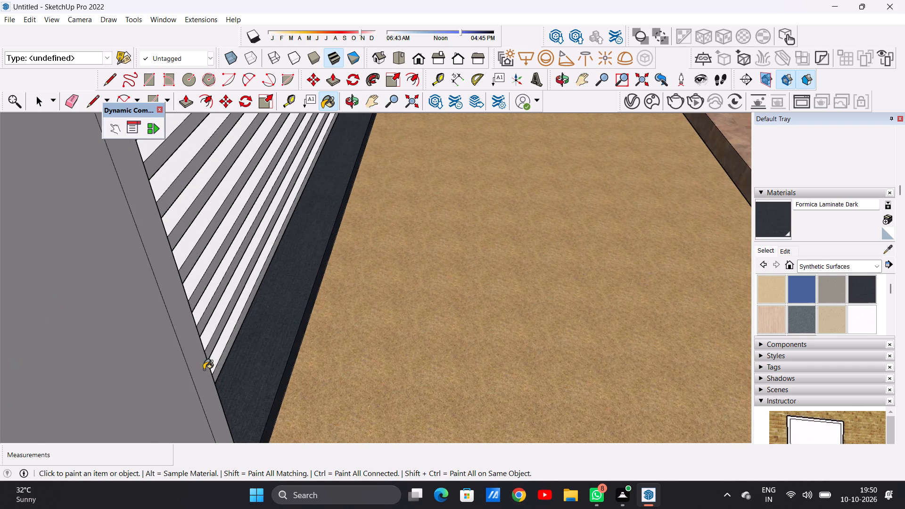
click(204, 369)
scroll(235, 367, down, 9)
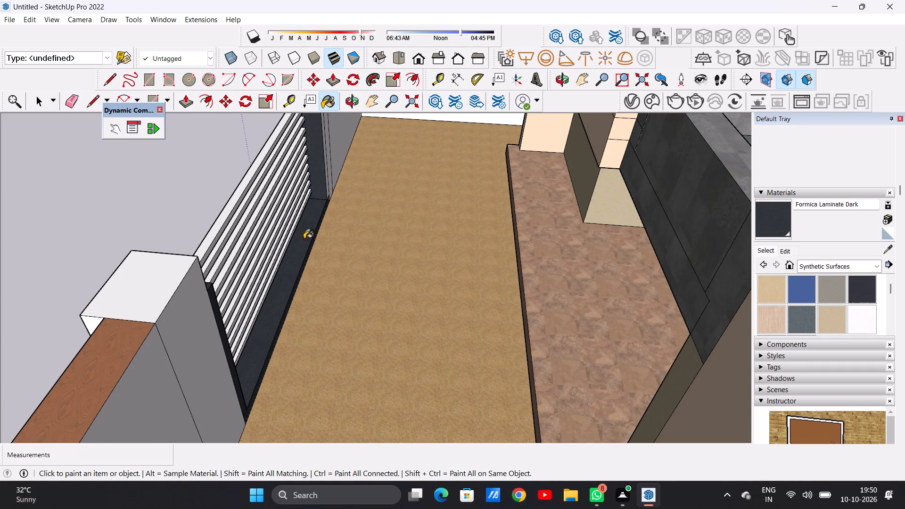
scroll(323, 159, up, 17)
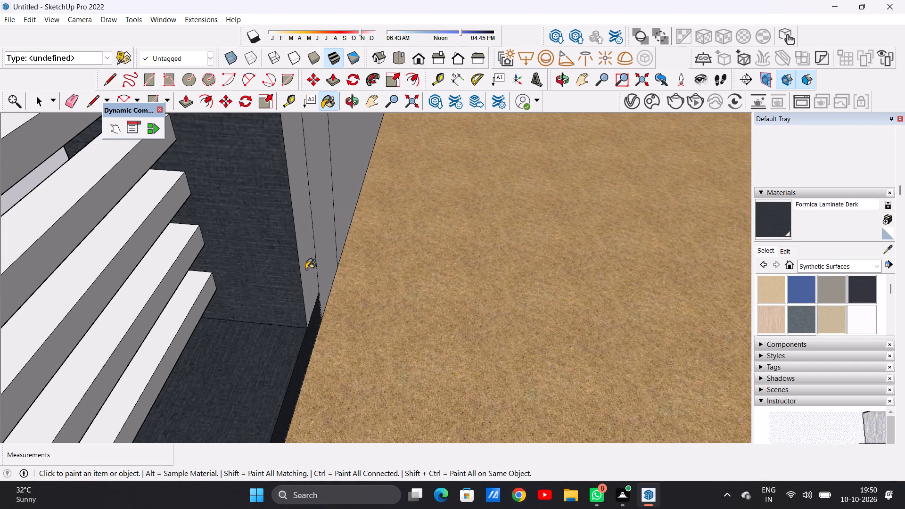
click(305, 270)
Examine the gate frame, its horizontal bars and the front boundary wall from several angles.
scroll(319, 304, down, 18)
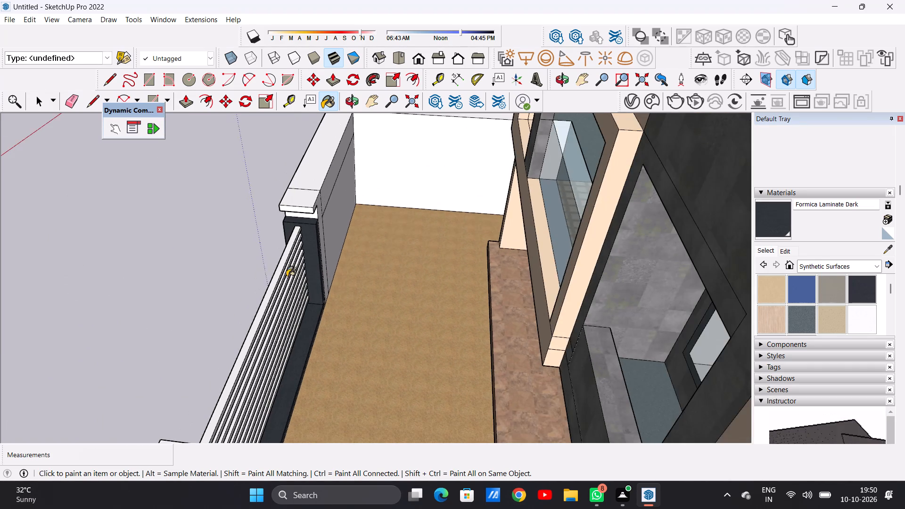
middle_drag(234, 274, 416, 232)
scroll(301, 277, down, 4)
scroll(266, 300, down, 4)
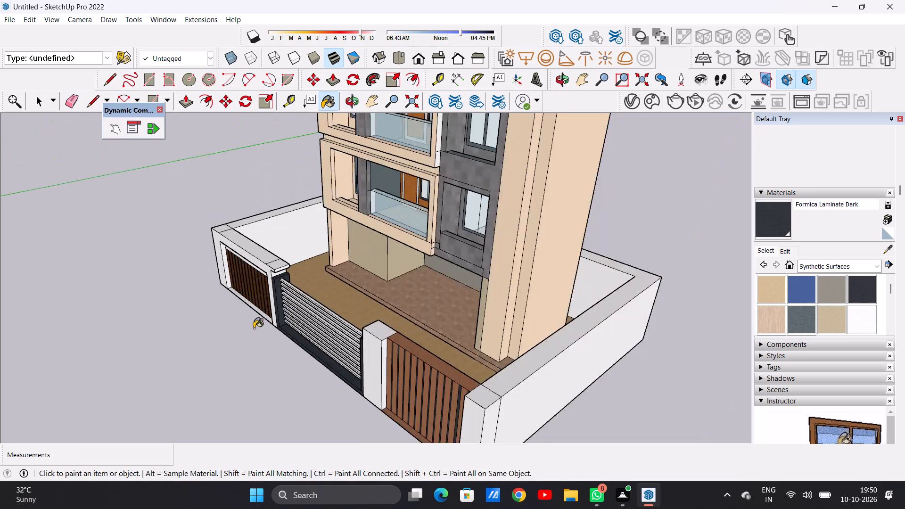
middle_drag(254, 332, 449, 223)
scroll(421, 297, up, 2)
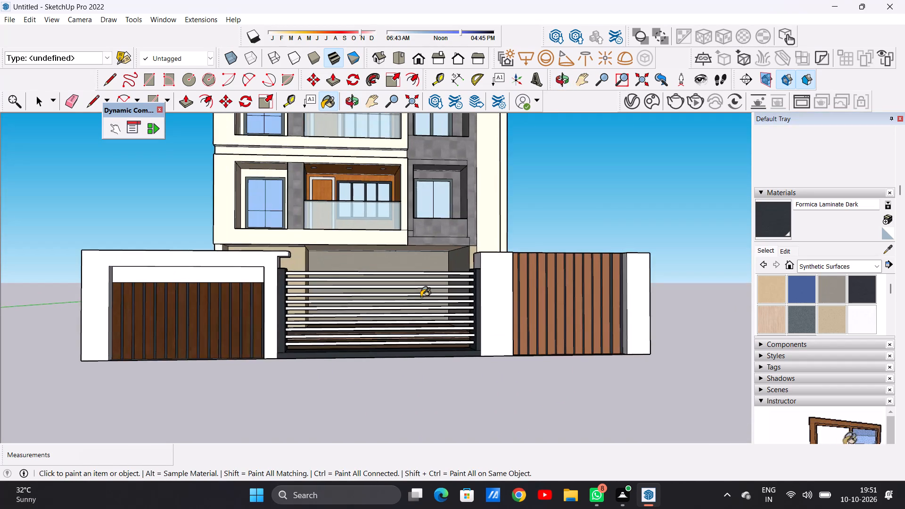
key(space)
scroll(336, 293, down, 3)
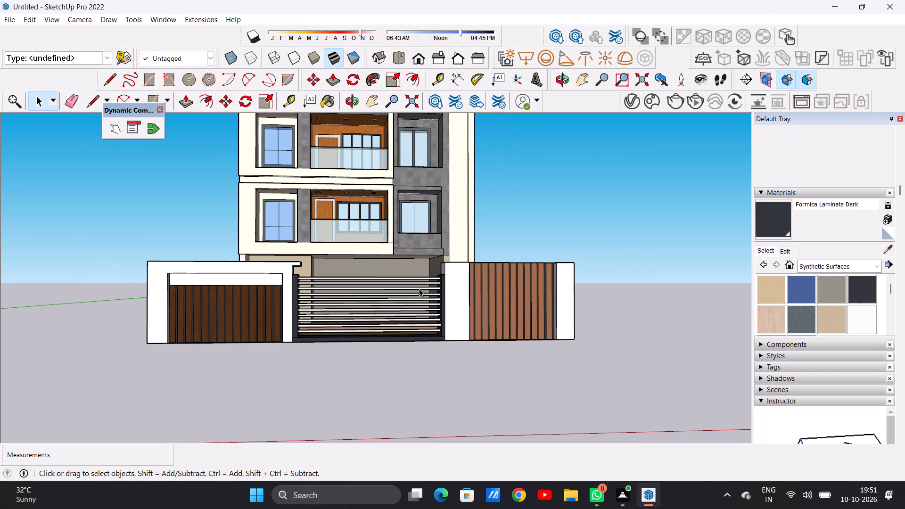
scroll(433, 284, up, 6)
scroll(343, 311, down, 7)
middle_drag(332, 290, 297, 366)
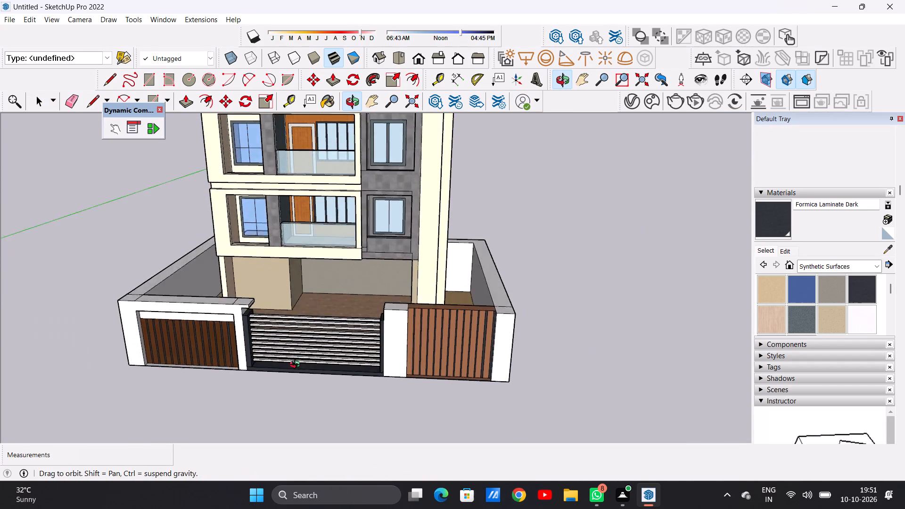
middle_drag(297, 366, 339, 356)
scroll(380, 354, up, 5)
middle_drag(375, 377, 371, 331)
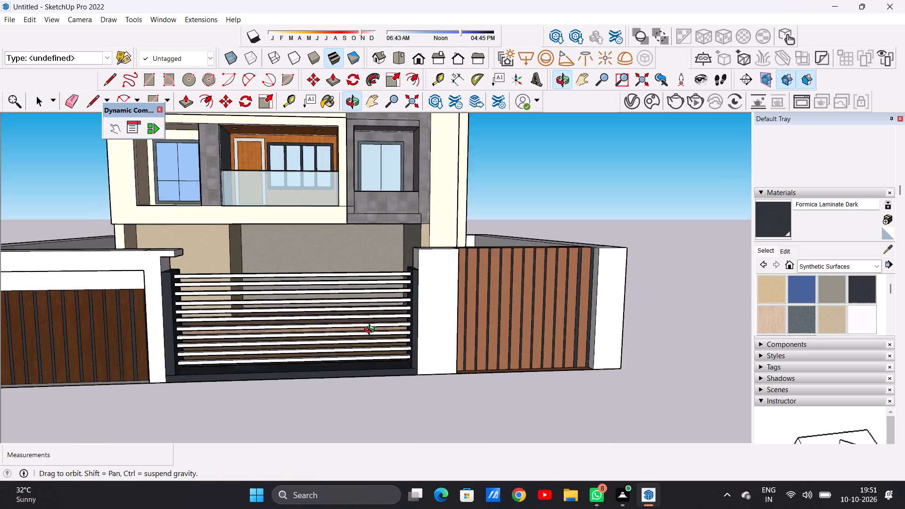
middle_drag(371, 331, 366, 312)
scroll(370, 311, up, 1)
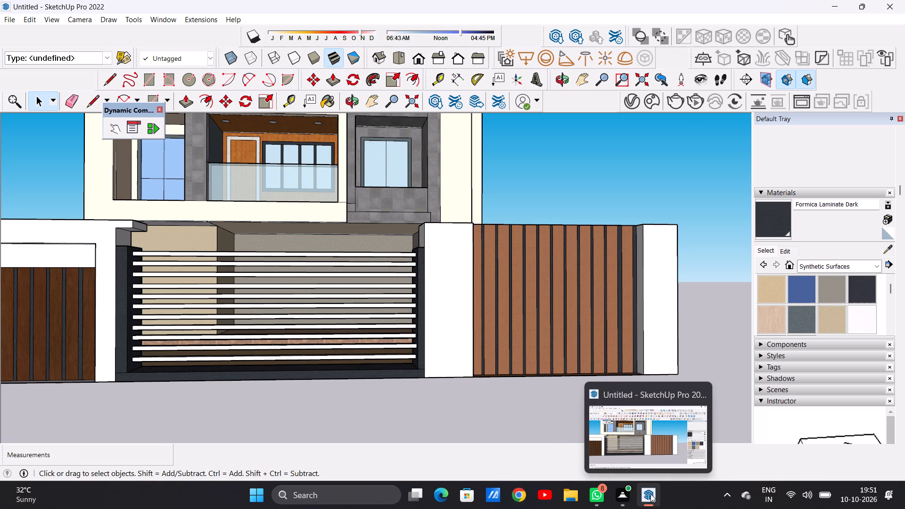
click(645, 440)
scroll(460, 311, down, 5)
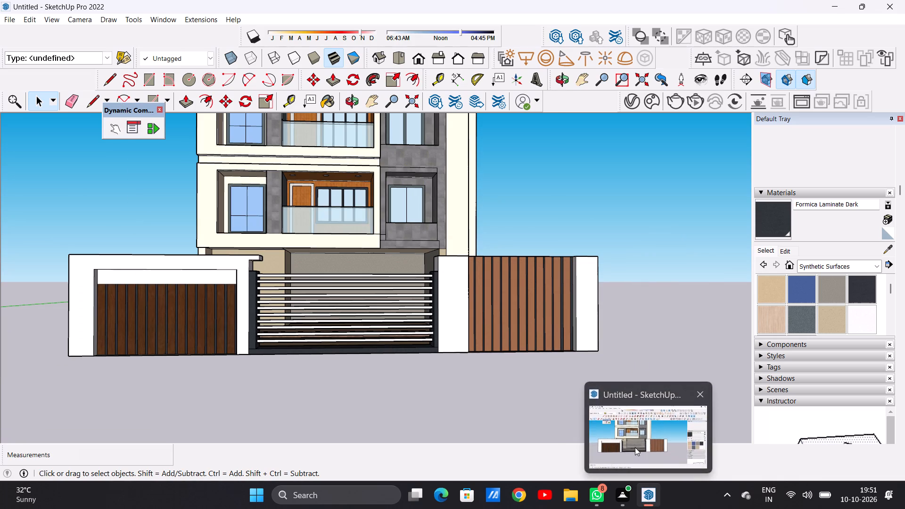
click(630, 435)
middle_drag(415, 315, 394, 315)
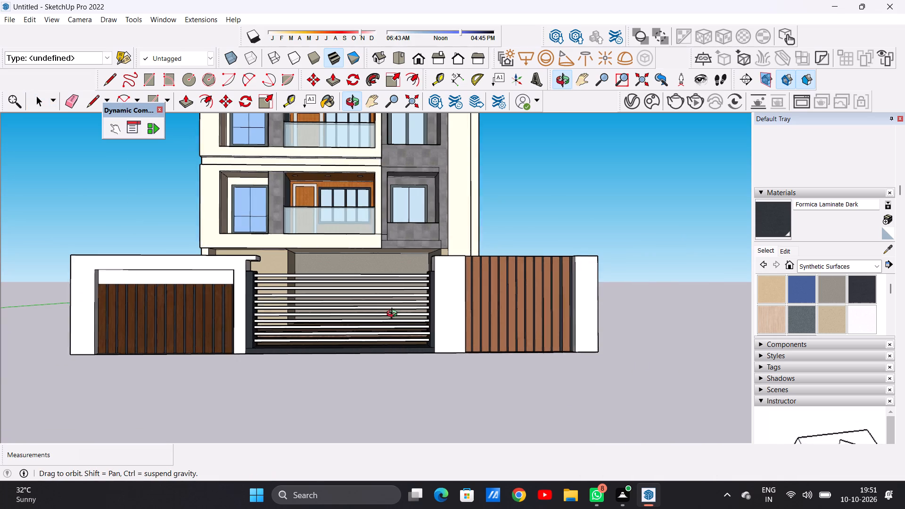
middle_drag(394, 315, 406, 411)
scroll(396, 352, up, 7)
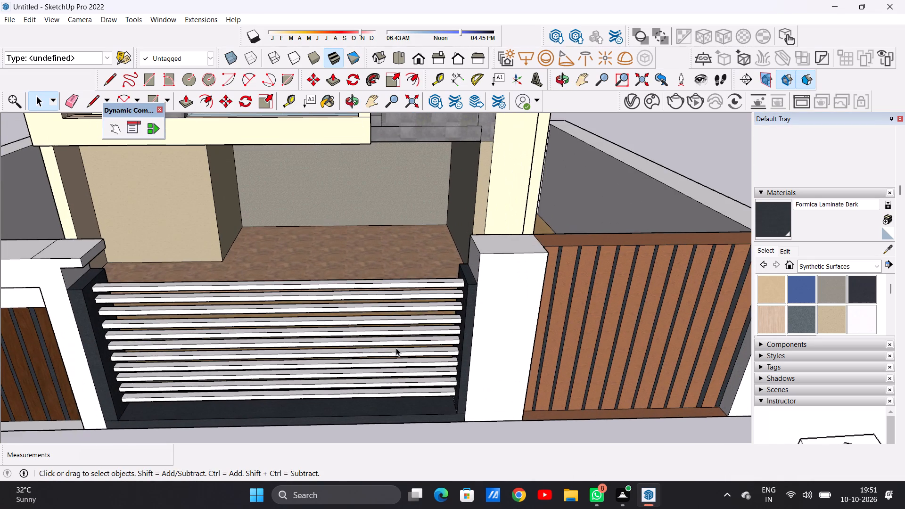
middle_drag(450, 334, 365, 383)
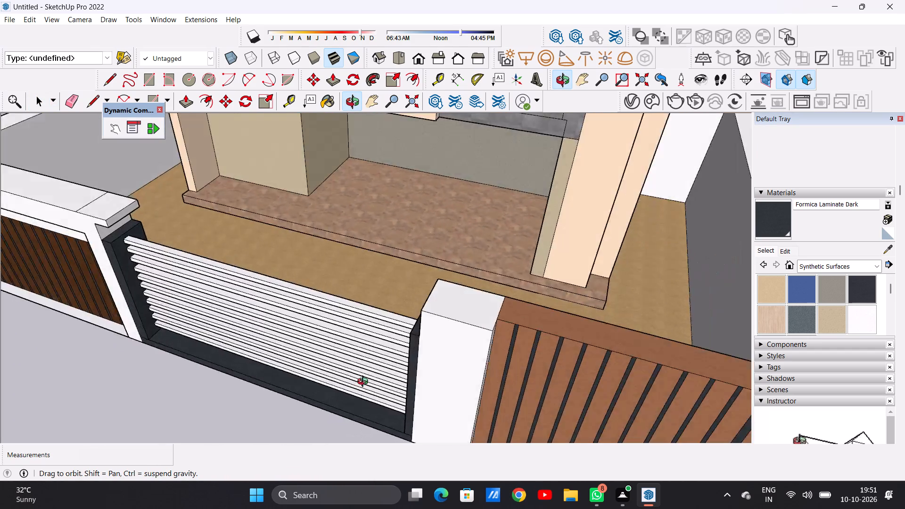
middle_drag(365, 383, 443, 371)
scroll(448, 349, down, 8)
scroll(423, 370, up, 7)
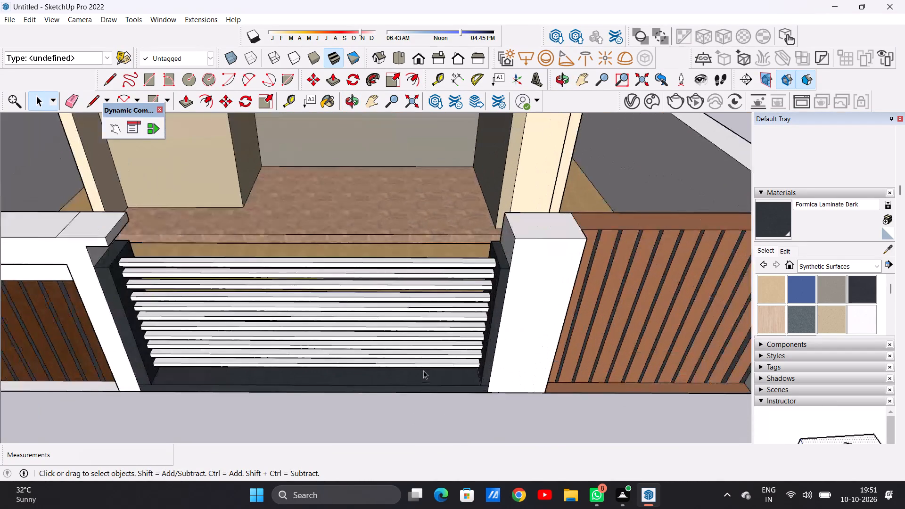
Paint the top and front faces of the gate's uppermost horizontal bar with Color M07 from the Colors collection.
click(875, 269)
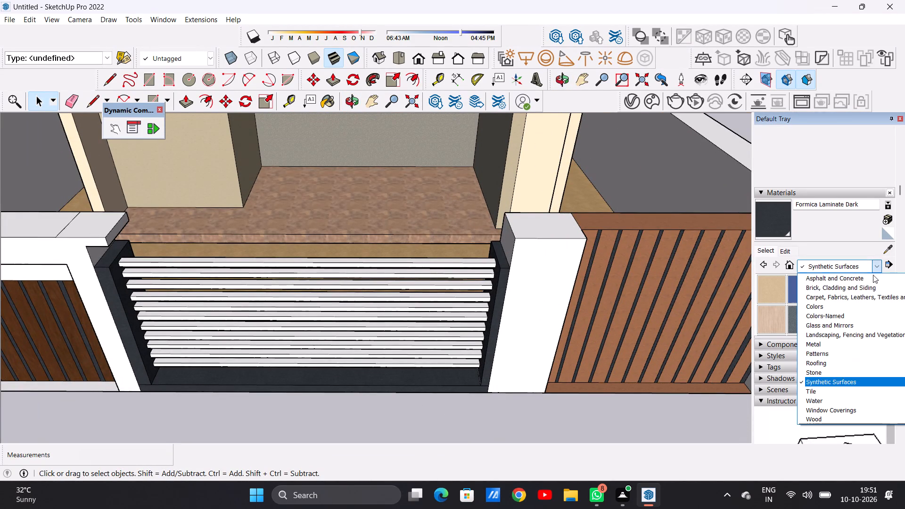
click(820, 308)
scroll(826, 308, down, 3)
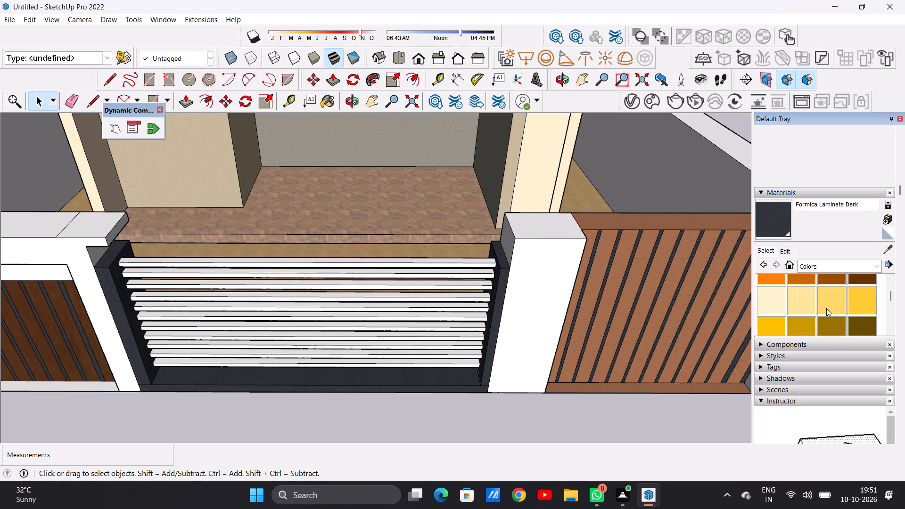
scroll(826, 306, down, 9)
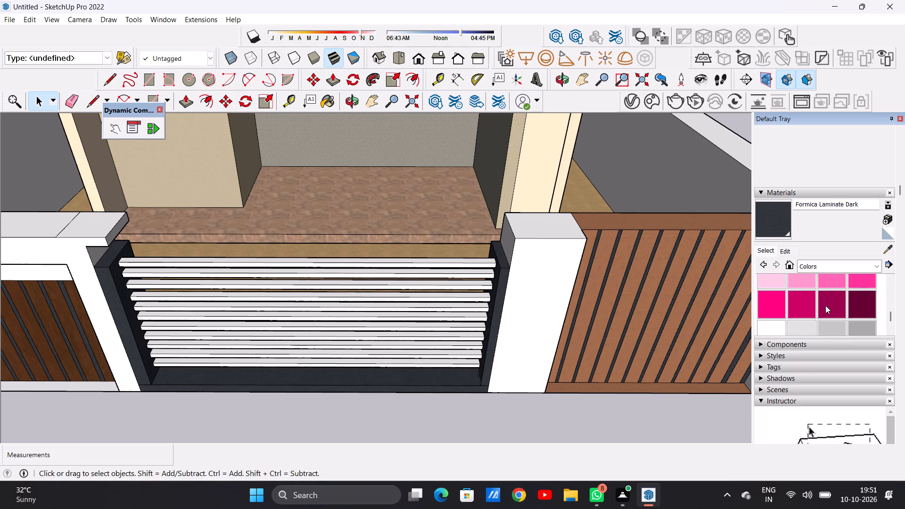
scroll(825, 305, down, 1)
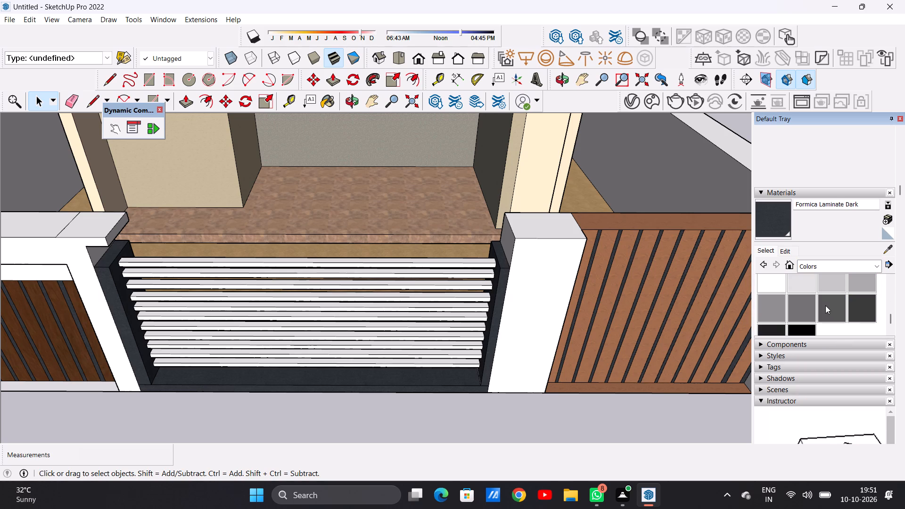
click(858, 304)
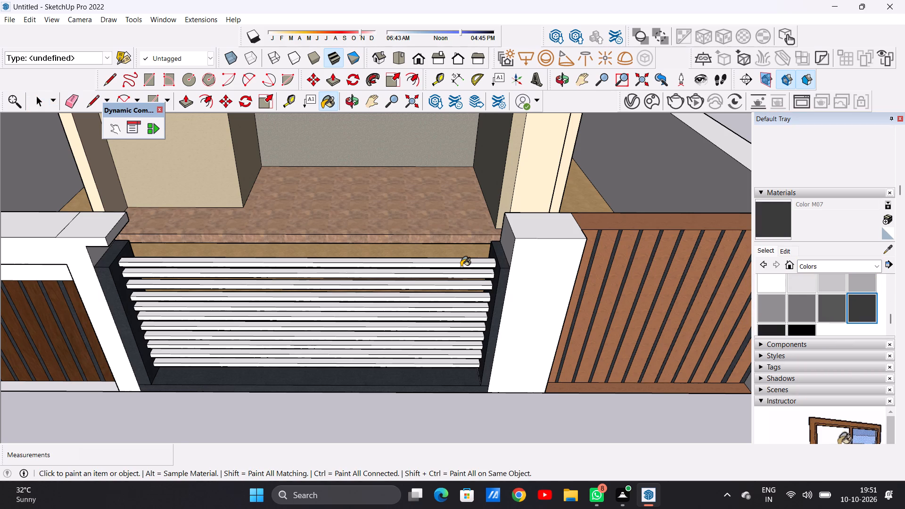
scroll(461, 267, up, 10)
scroll(489, 265, up, 13)
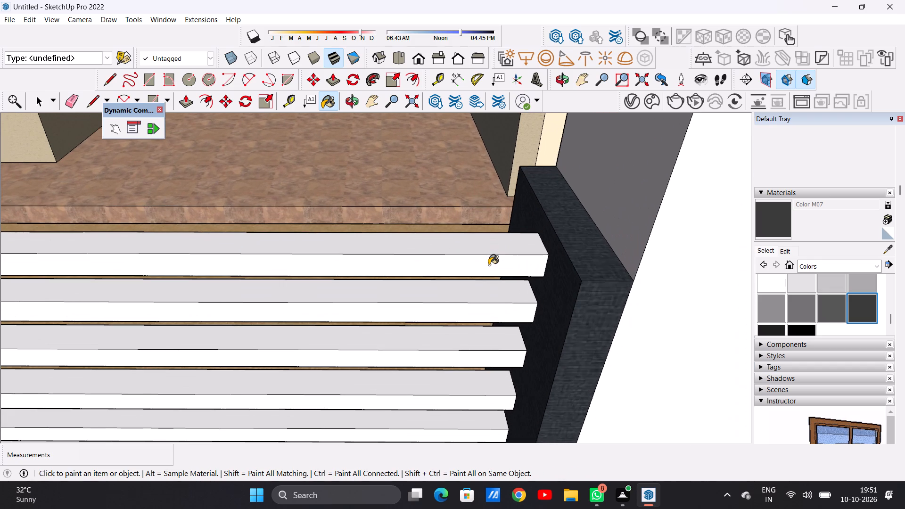
click(483, 251)
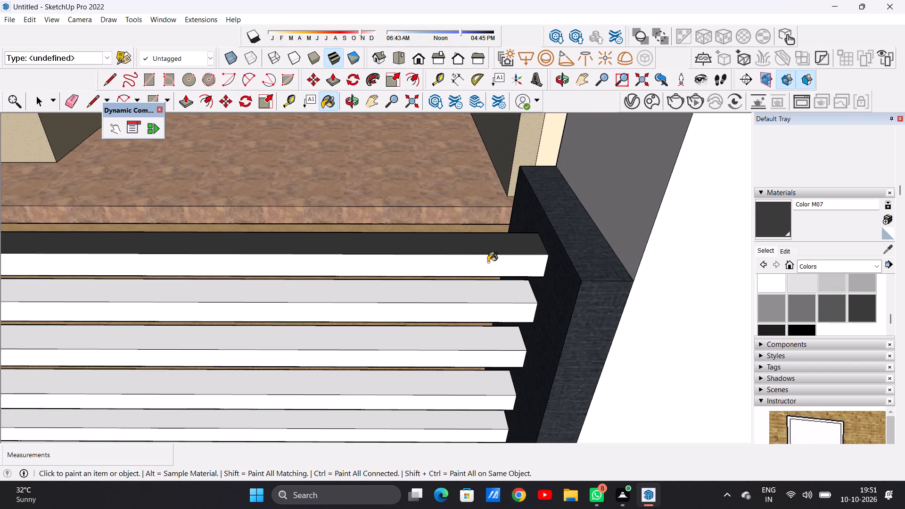
click(488, 262)
scroll(503, 253, down, 12)
scroll(510, 276, up, 5)
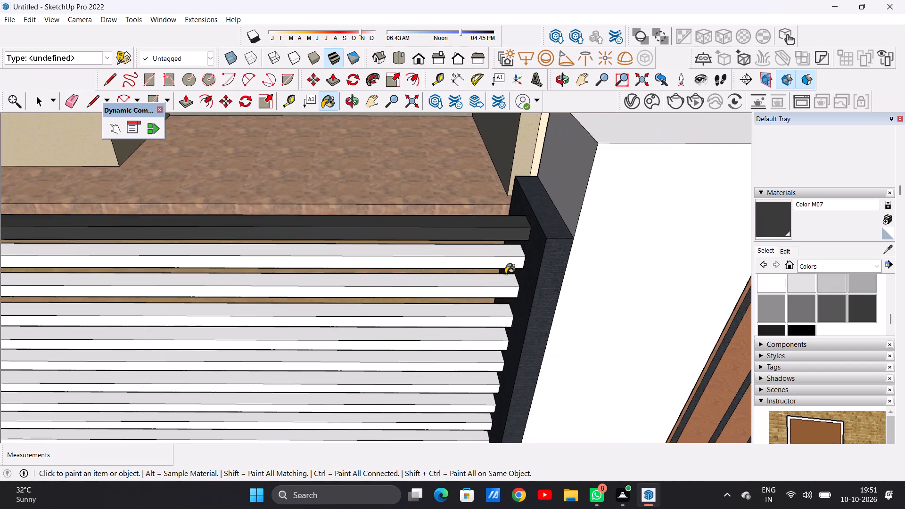
Paint the top and front faces of the gate's second to sixth bars from the top with Color M07.
scroll(502, 273, up, 12)
click(493, 226)
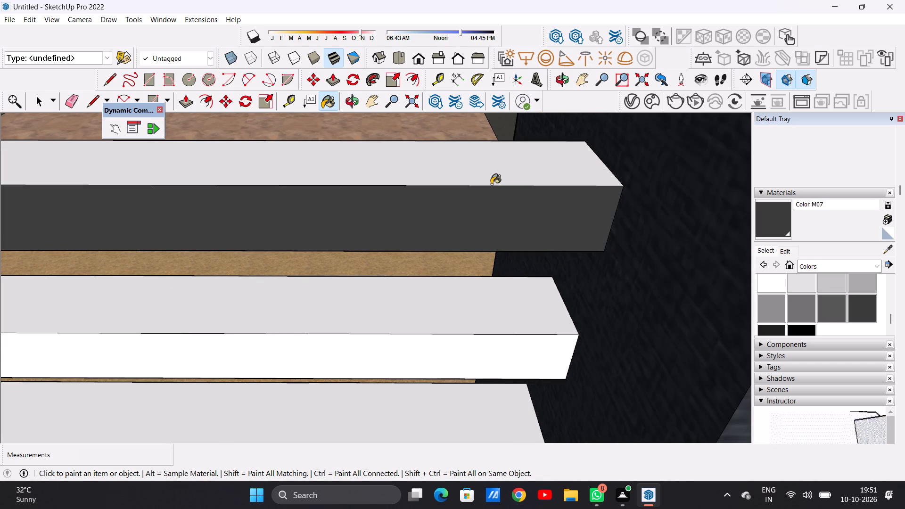
click(489, 175)
click(512, 304)
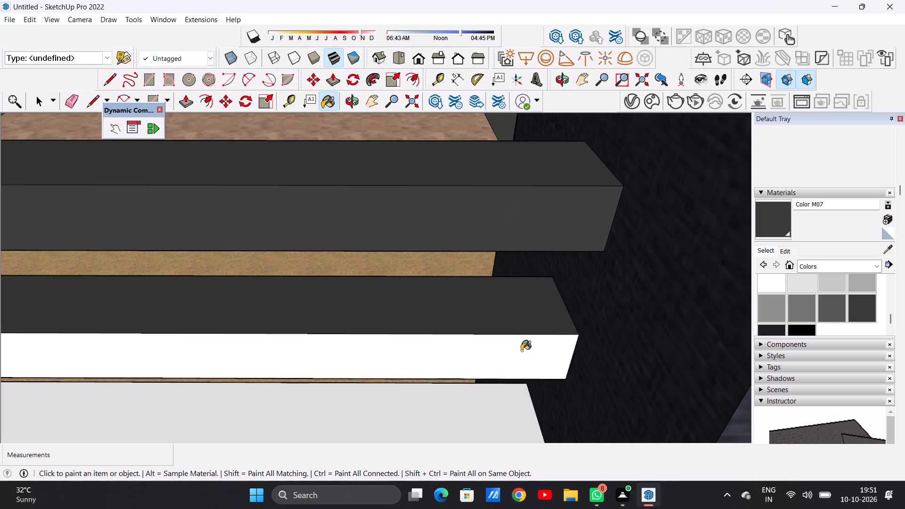
click(521, 351)
scroll(543, 256, down, 20)
scroll(543, 256, down, 2)
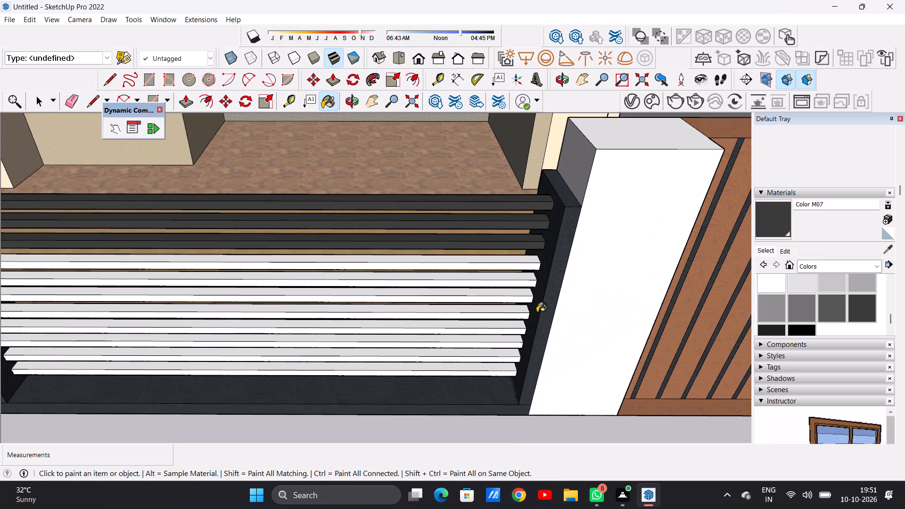
scroll(539, 337, up, 6)
click(541, 164)
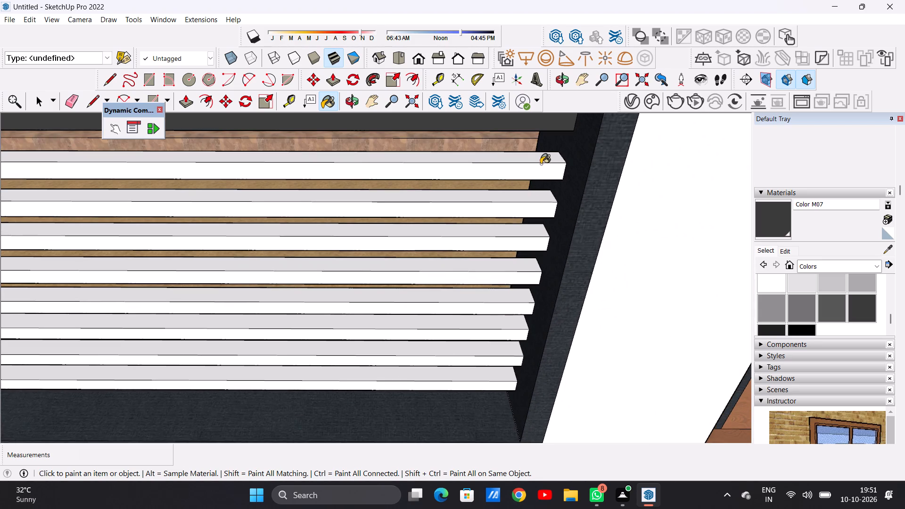
click(542, 156)
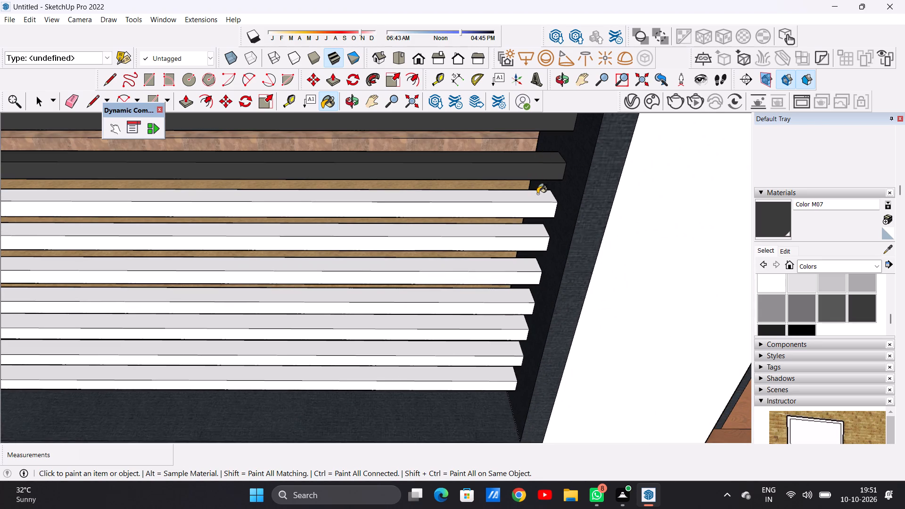
click(537, 194)
click(545, 209)
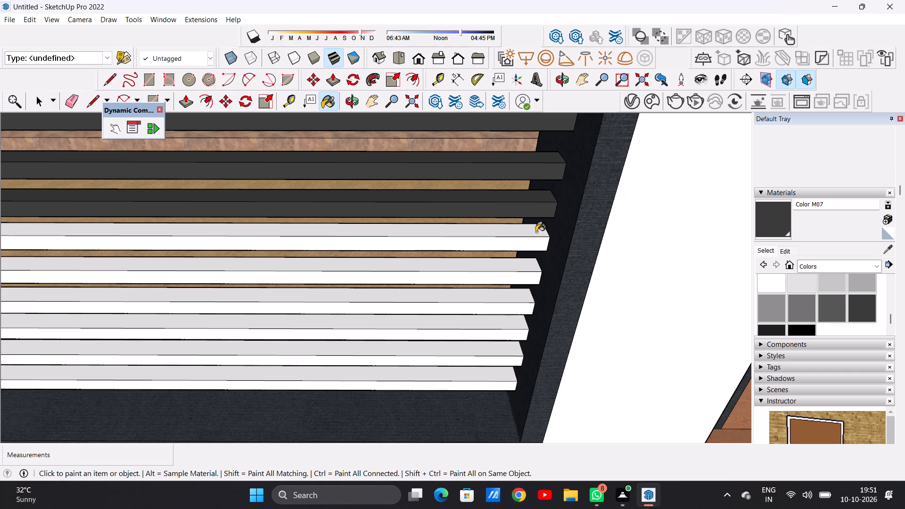
click(535, 232)
click(536, 245)
scroll(520, 223, down, 8)
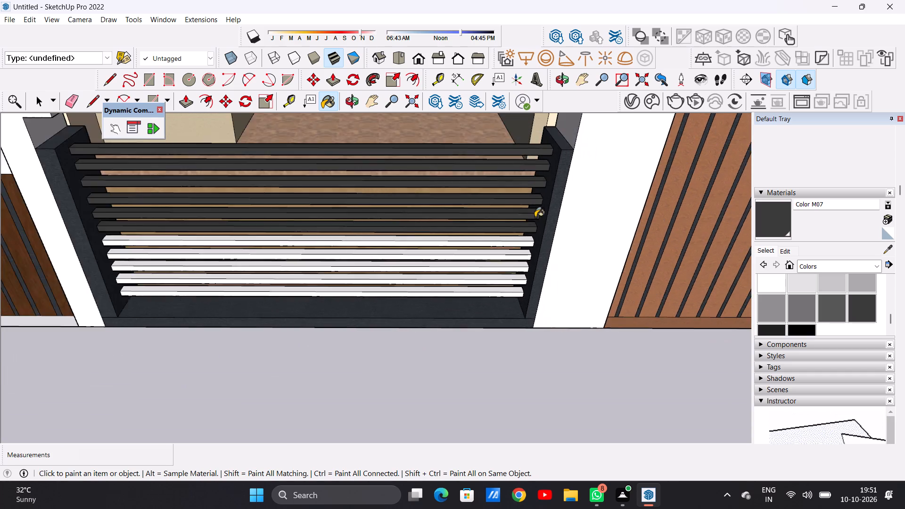
Paint the top and front faces of the gate's seventh and eighth bars from the top with Color M07.
scroll(535, 217, down, 9)
scroll(528, 262, up, 7)
scroll(516, 219, up, 3)
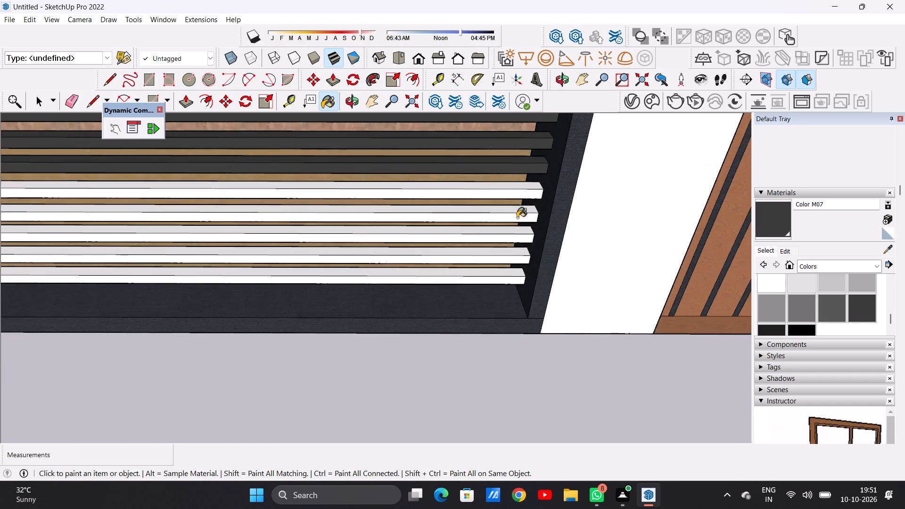
scroll(517, 218, up, 3)
scroll(529, 202, down, 1)
scroll(530, 202, up, 5)
click(535, 163)
click(537, 187)
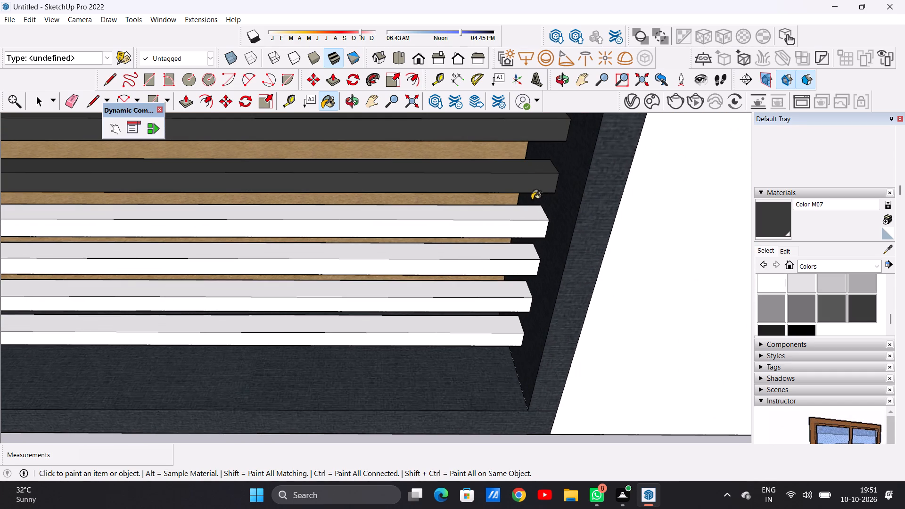
click(519, 208)
click(518, 228)
Paint the top and front faces of the gate's three lowest horizontal bars with Color M07.
scroll(525, 214, down, 10)
scroll(526, 248, up, 1)
scroll(526, 248, down, 1)
scroll(526, 248, up, 3)
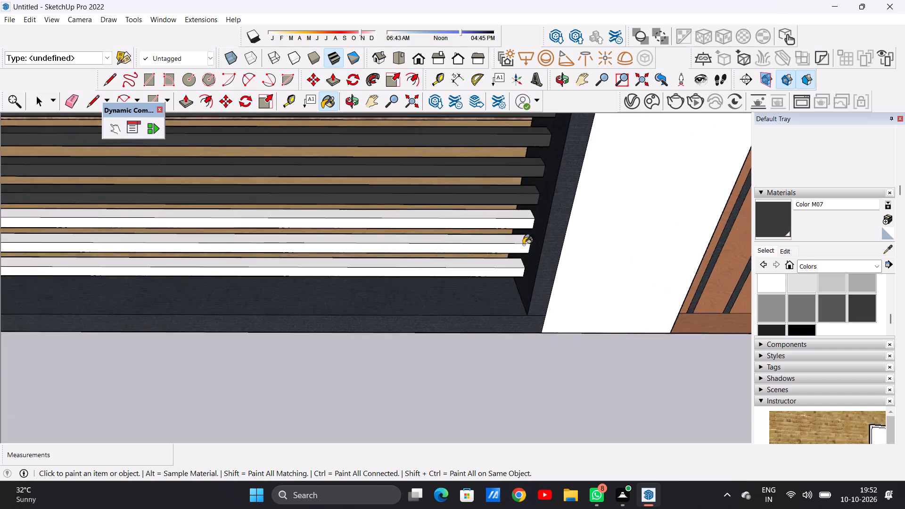
scroll(523, 245, up, 15)
click(514, 198)
click(514, 217)
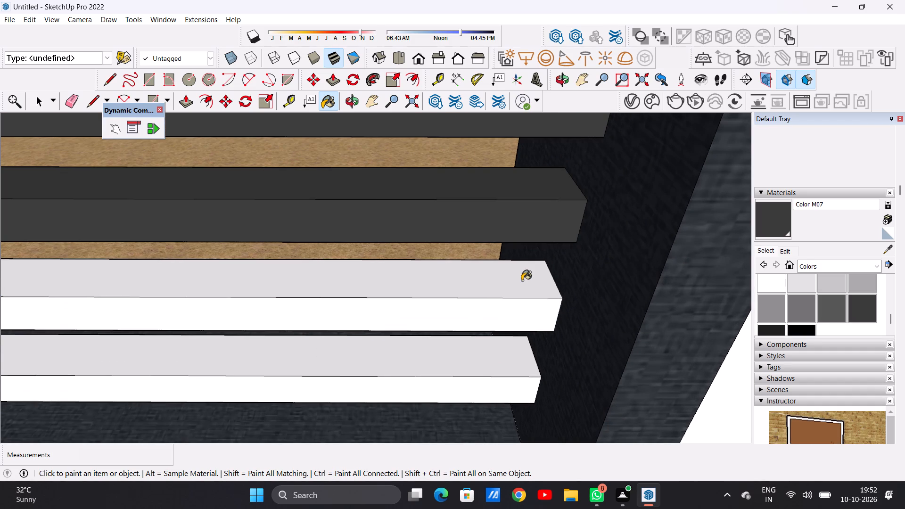
click(522, 280)
click(527, 316)
scroll(527, 268, down, 11)
scroll(518, 308, up, 10)
scroll(510, 289, down, 1)
scroll(510, 289, up, 4)
click(505, 286)
click(508, 311)
Paint the undersides of the gate's three uppermost horizontal bars with Color M07.
scroll(537, 320, down, 12)
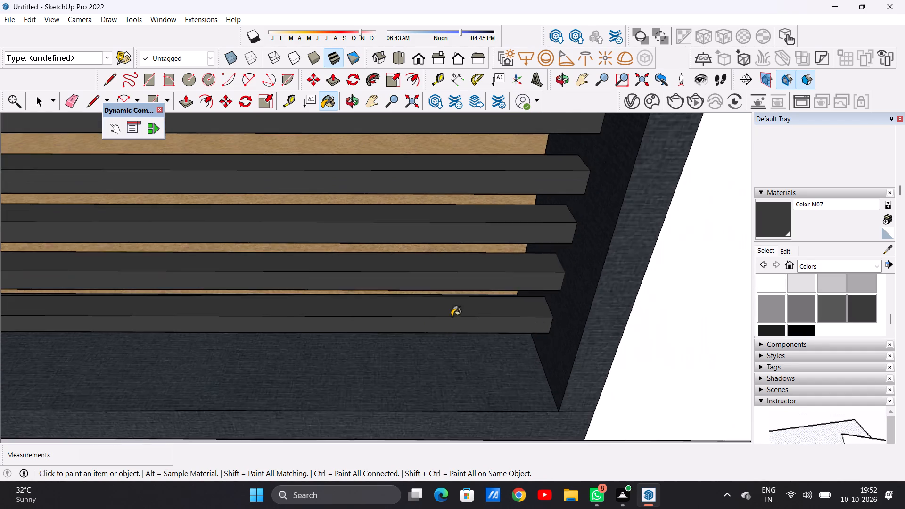
scroll(452, 316, down, 17)
middle_drag(459, 329, 440, 193)
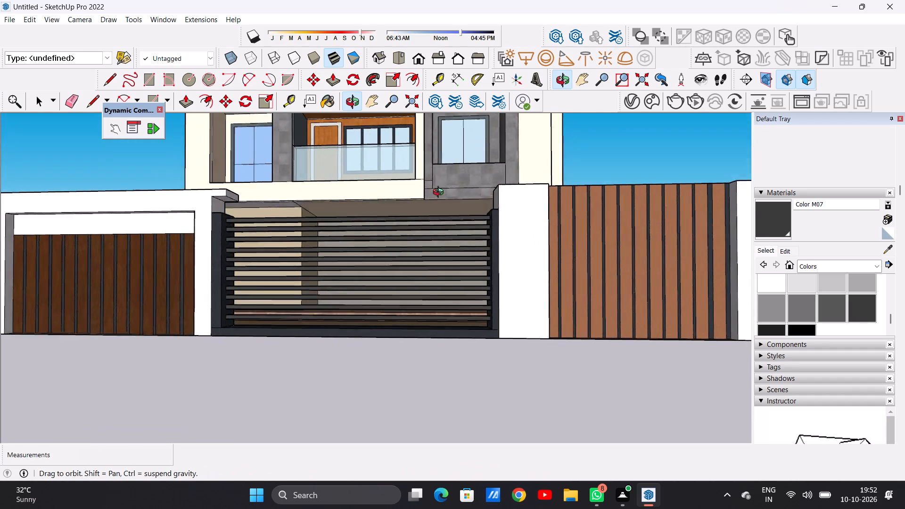
middle_drag(440, 193, 412, 127)
scroll(442, 213, up, 13)
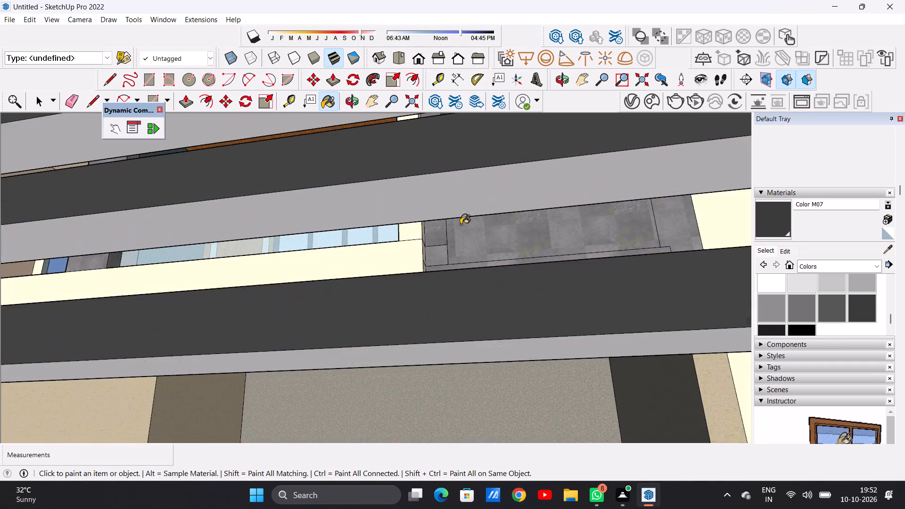
scroll(461, 224, up, 5)
scroll(461, 233, down, 8)
scroll(448, 198, up, 6)
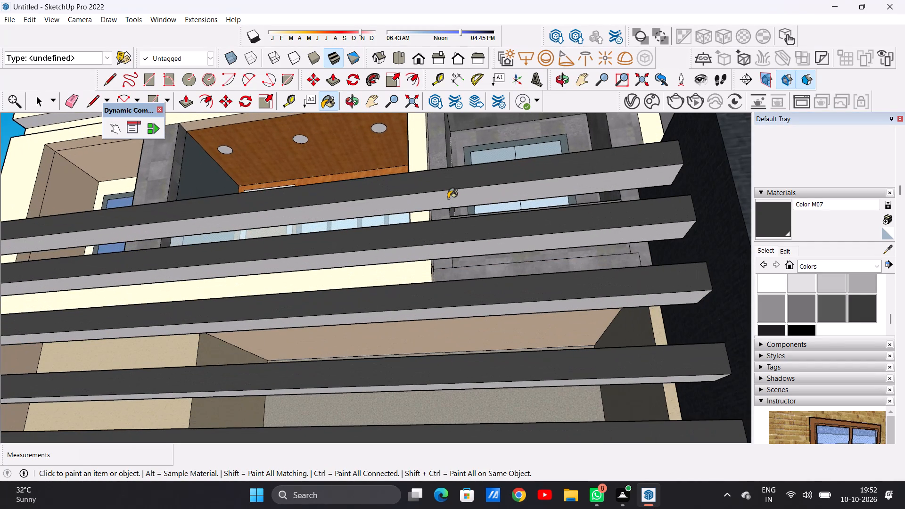
click(448, 198)
click(476, 244)
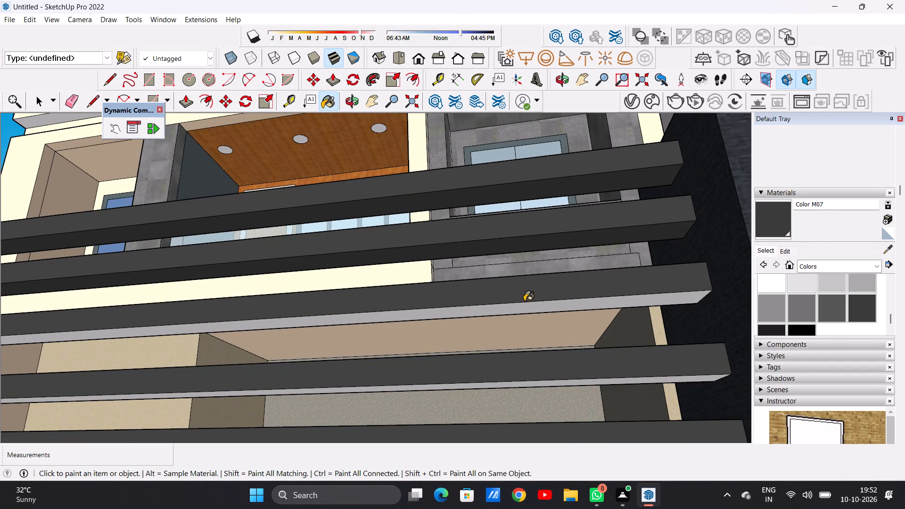
click(526, 306)
Paint the undersides of the gate's fourth, fifth and sixth bars from the top with Color M07.
scroll(470, 244, down, 12)
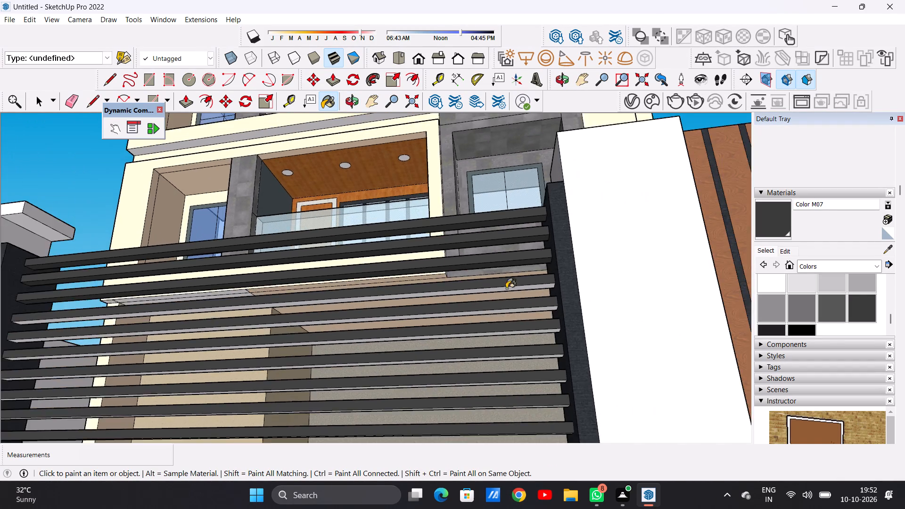
scroll(517, 350, up, 6)
scroll(517, 353, down, 4)
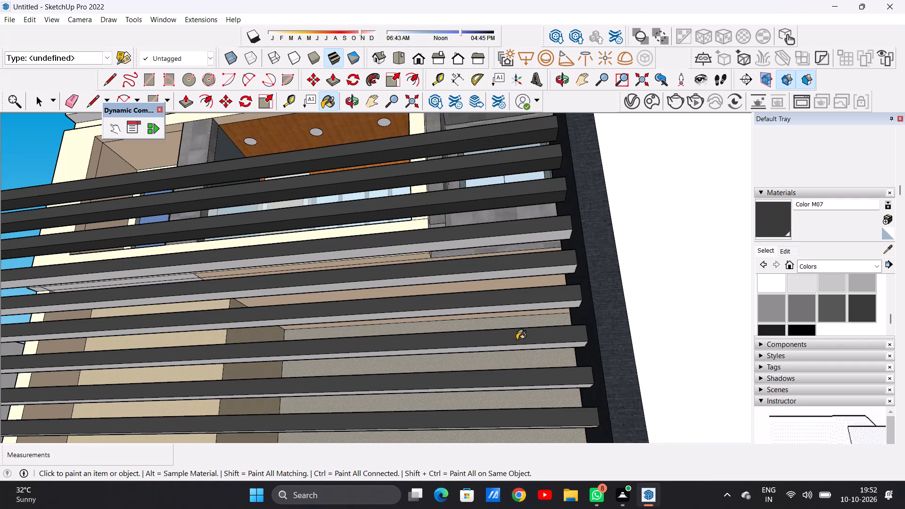
click(502, 243)
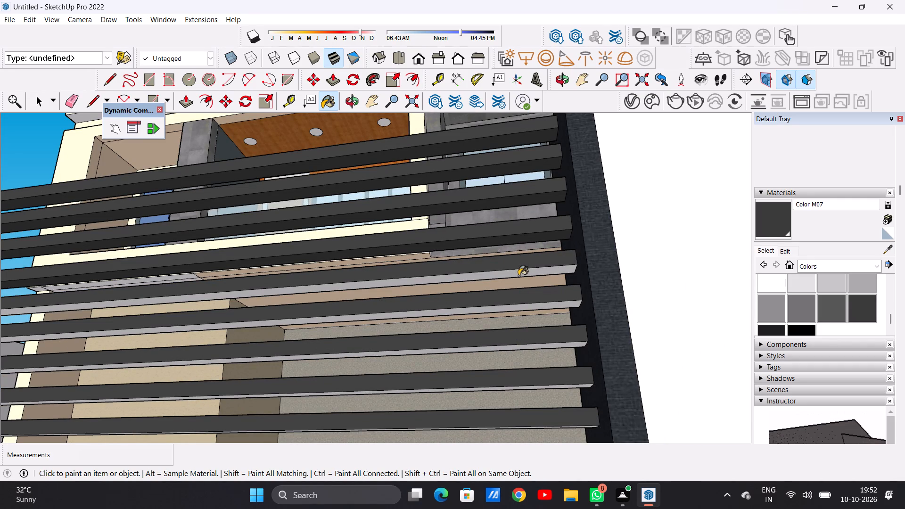
click(515, 271)
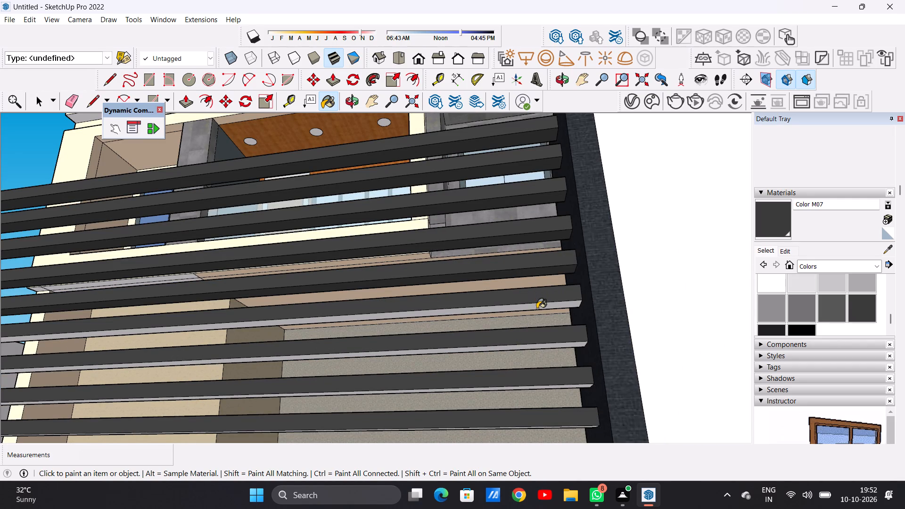
click(537, 309)
Paint the undersides of the gate's seventh, eighth and ninth bars from the top with Color M07.
scroll(518, 267, down, 7)
scroll(547, 379, up, 1)
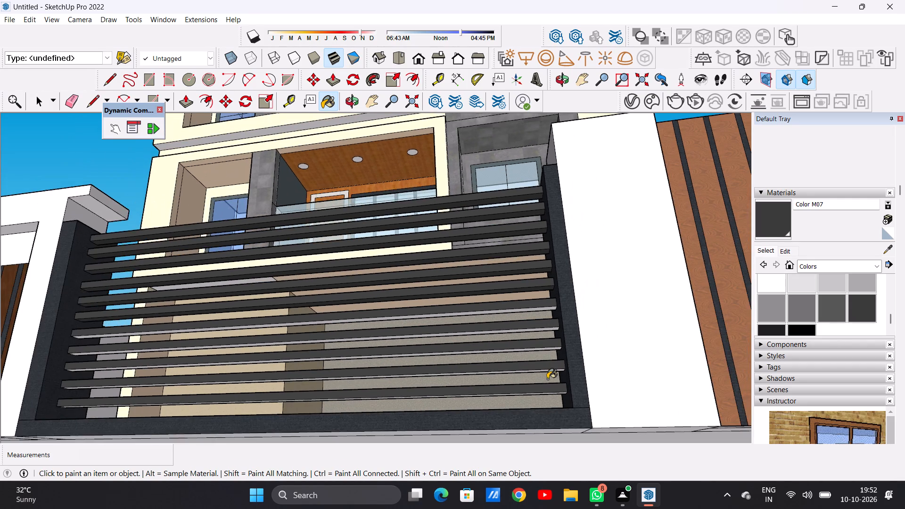
scroll(547, 379, up, 3)
scroll(547, 379, down, 2)
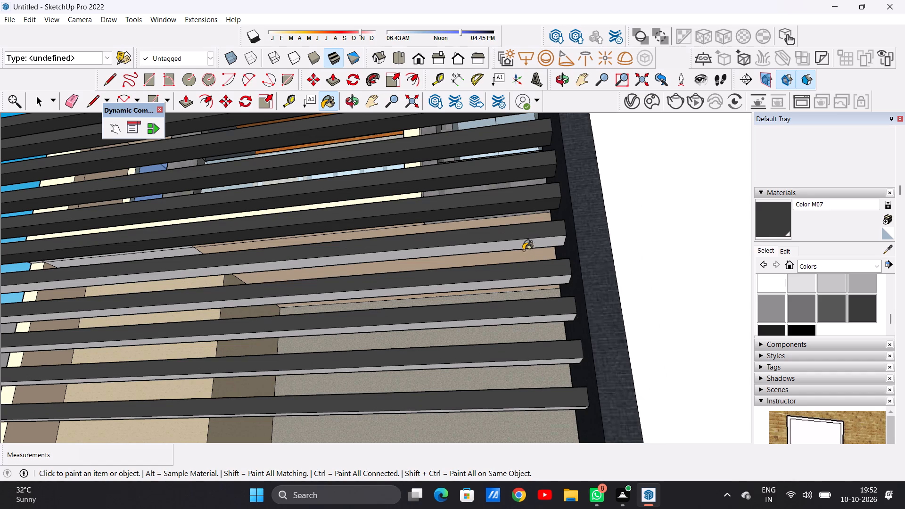
click(515, 245)
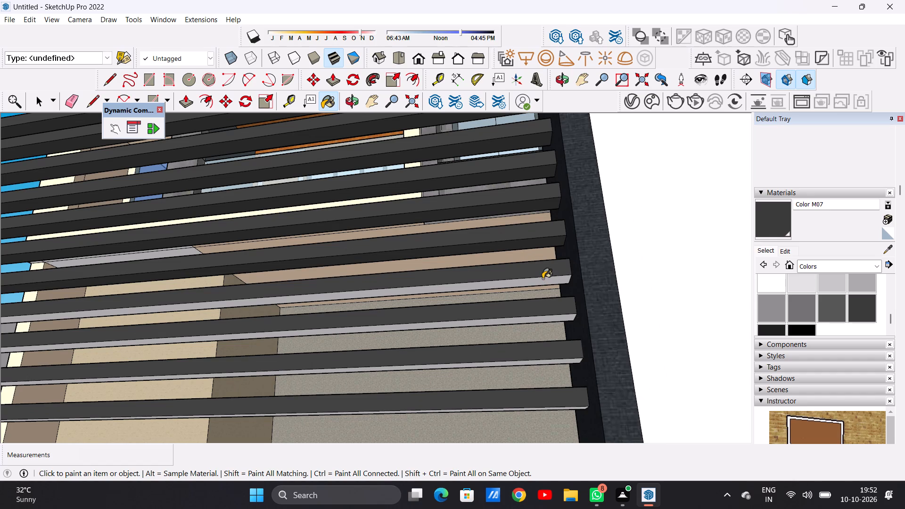
click(543, 279)
click(561, 321)
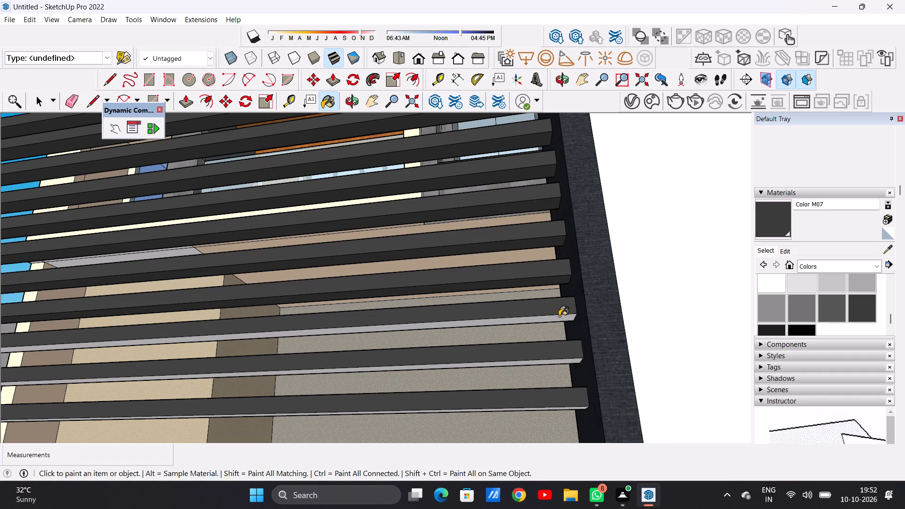
scroll(556, 342, up, 5)
click(577, 270)
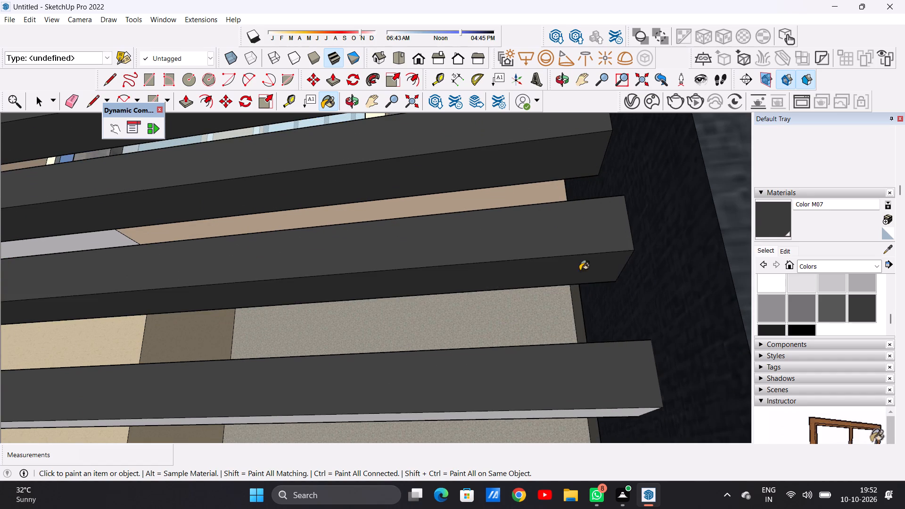
Paint the undersides of the gate's two lowest horizontal bars with Color M07.
scroll(571, 281, down, 14)
scroll(551, 320, up, 1)
scroll(551, 320, down, 1)
scroll(551, 320, up, 6)
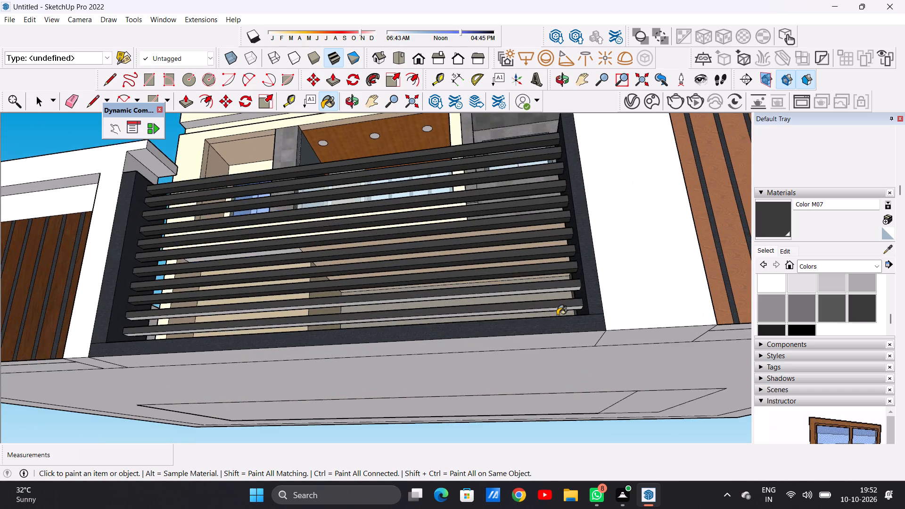
scroll(557, 315, up, 7)
click(555, 221)
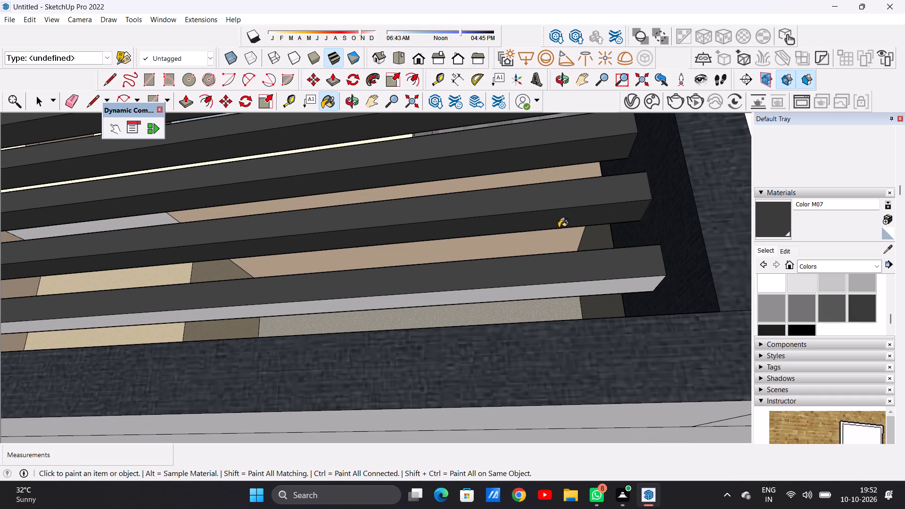
click(581, 293)
Paint the courtyard-side rear faces of the gate's two uppermost horizontal bars with Color M07.
scroll(581, 311, down, 6)
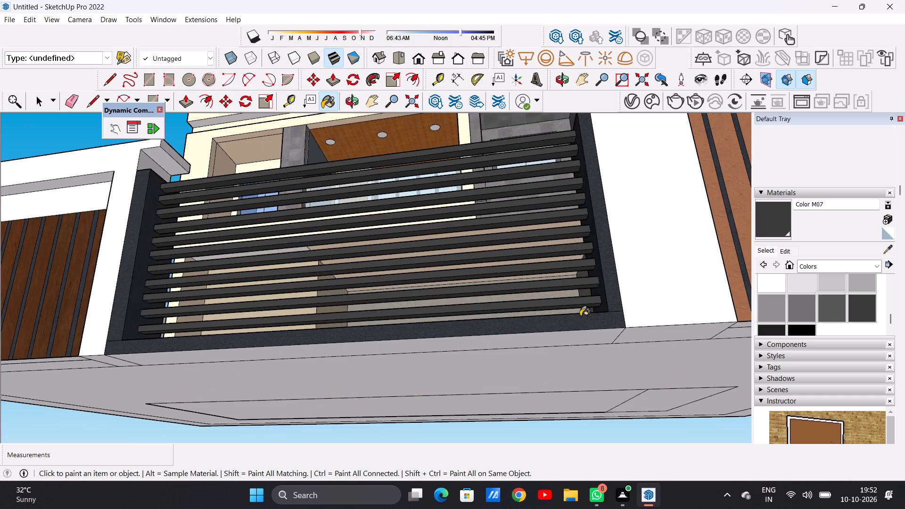
scroll(580, 316, down, 11)
middle_drag(489, 293, 289, 340)
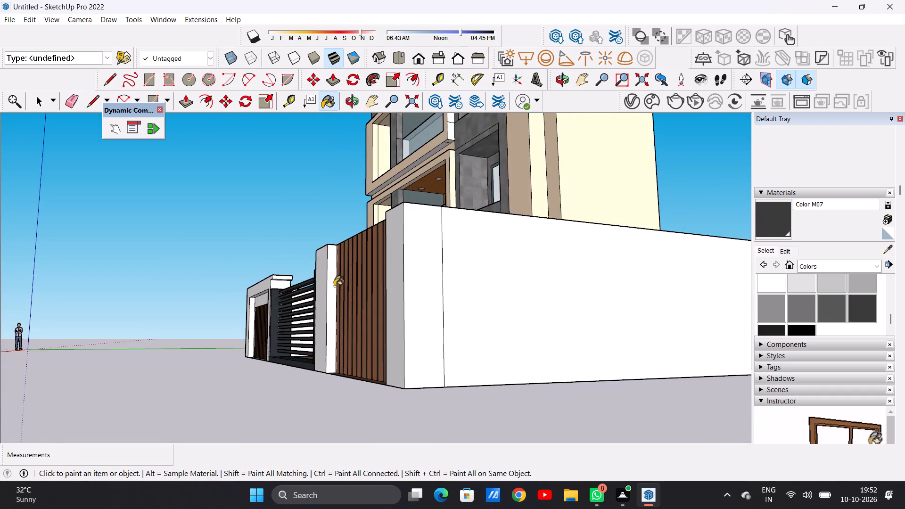
middle_drag(324, 296, 173, 390)
scroll(245, 324, up, 8)
scroll(306, 311, up, 2)
scroll(303, 311, down, 2)
scroll(302, 310, up, 12)
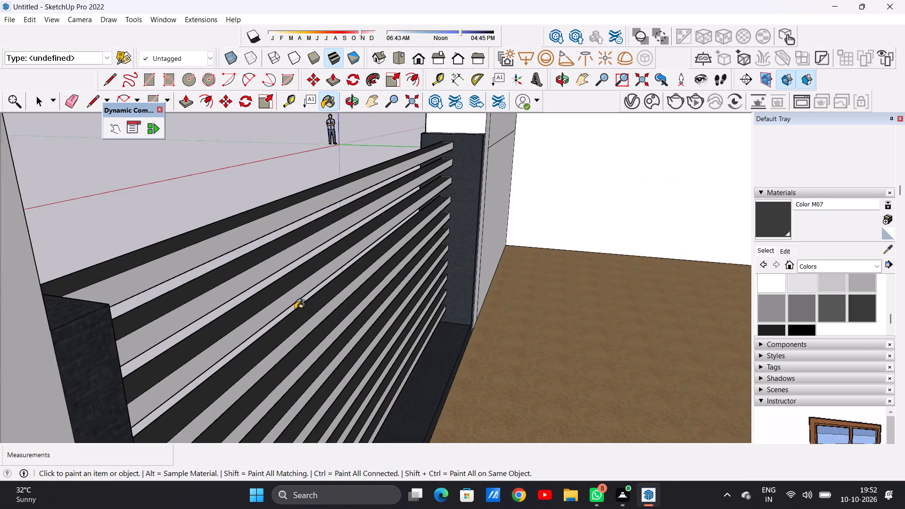
click(144, 283)
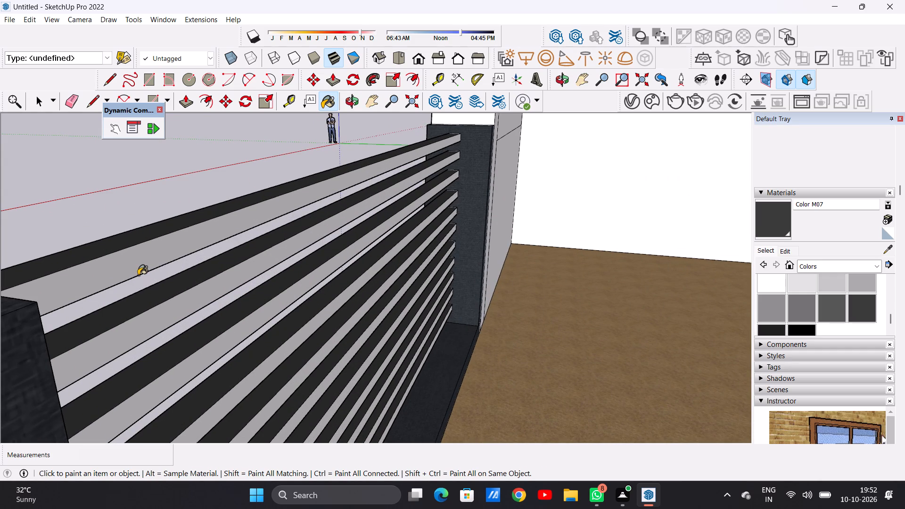
scroll(138, 275, up, 6)
middle_drag(138, 269, 163, 312)
scroll(132, 303, up, 2)
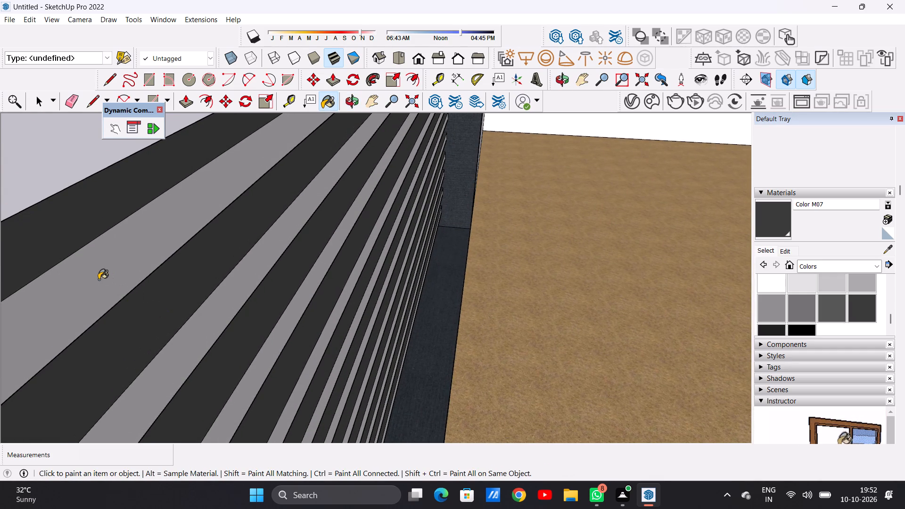
click(99, 279)
click(184, 357)
Paint the courtyard-side rear faces of the gate's next bars below the two uppermost ones with Color M07.
scroll(211, 287, down, 7)
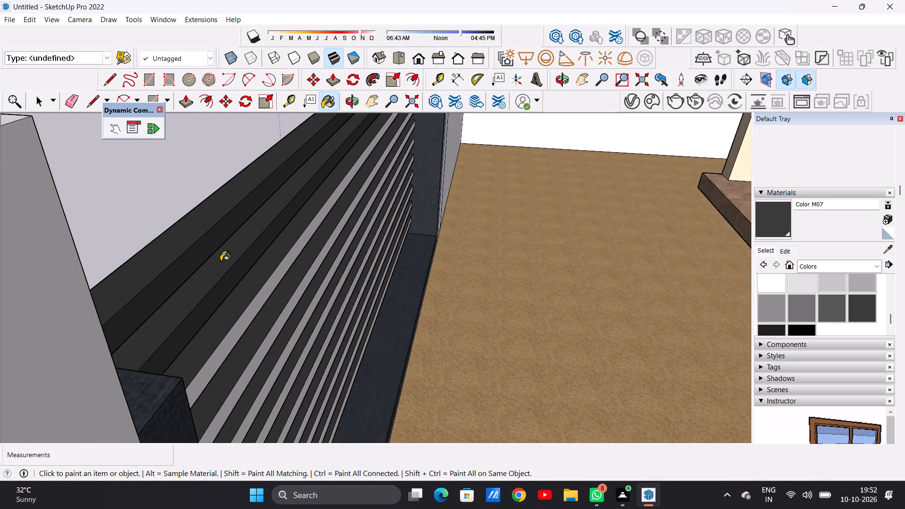
scroll(221, 261, down, 5)
scroll(207, 337, up, 6)
click(216, 341)
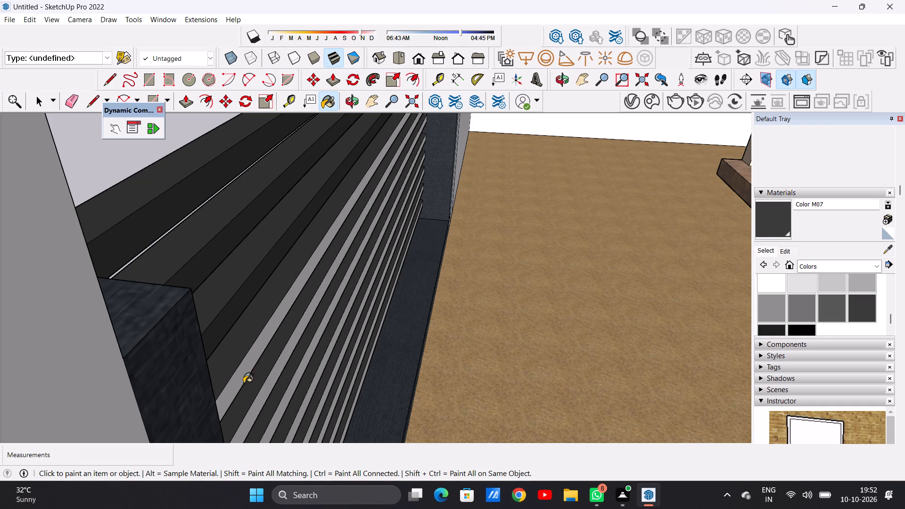
click(240, 384)
scroll(236, 278, down, 11)
scroll(274, 361, up, 7)
click(159, 196)
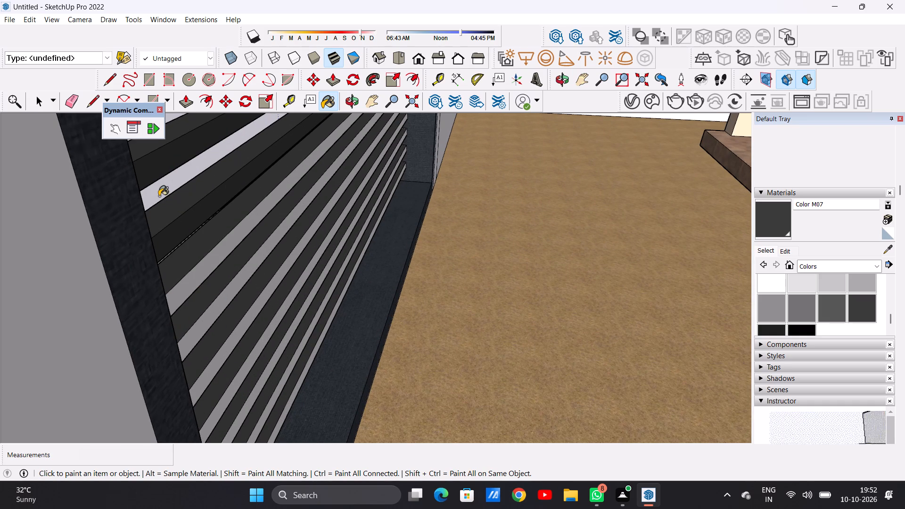
scroll(245, 252, down, 9)
scroll(219, 285, up, 11)
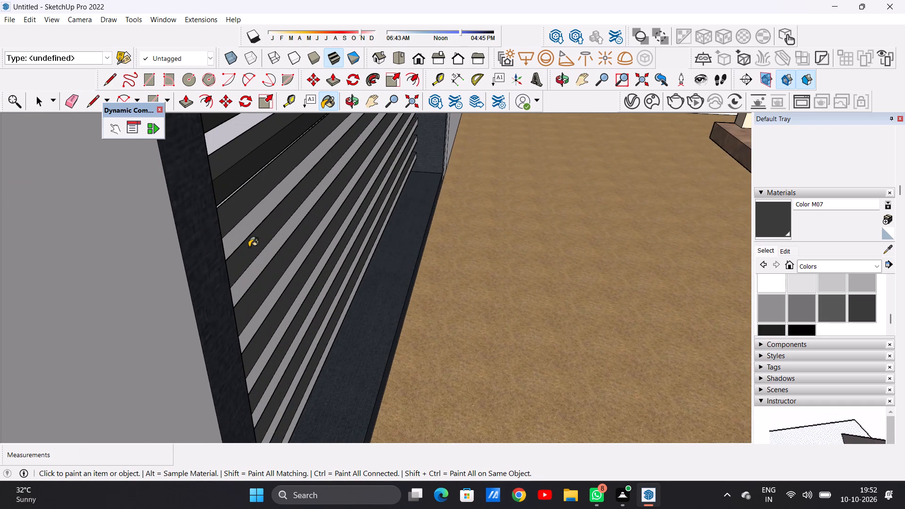
click(249, 247)
click(260, 293)
Paint the courtyard-side rear faces of the gate's two lowest horizontal bars with Color M07.
scroll(246, 290, down, 6)
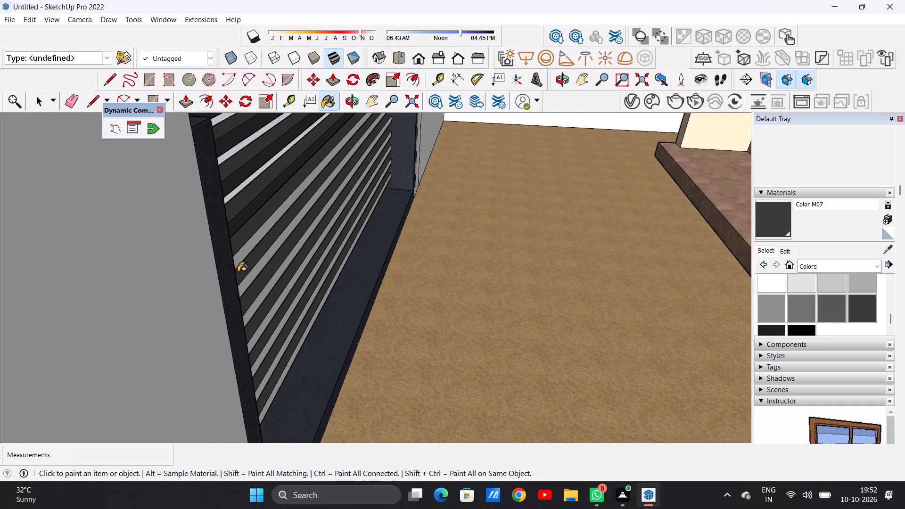
scroll(238, 272, down, 4)
middle_drag(369, 279, 314, 260)
scroll(219, 318, up, 6)
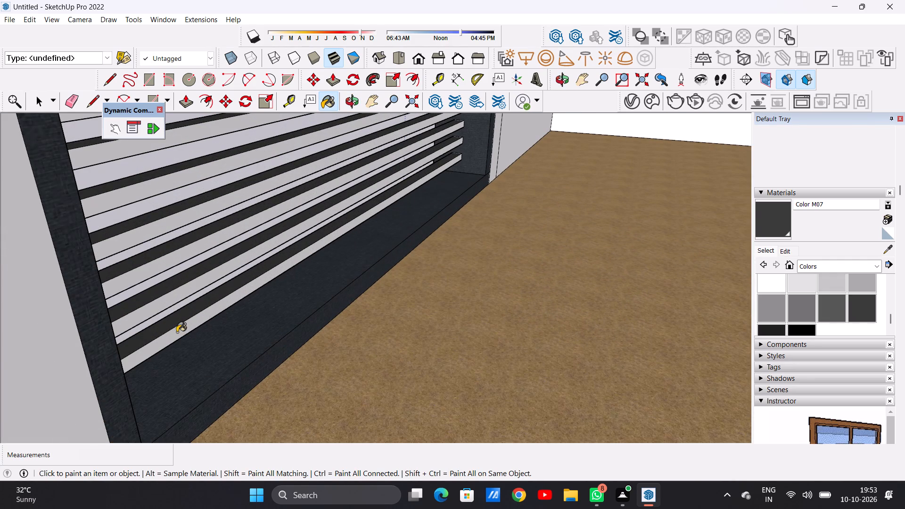
click(177, 332)
click(156, 310)
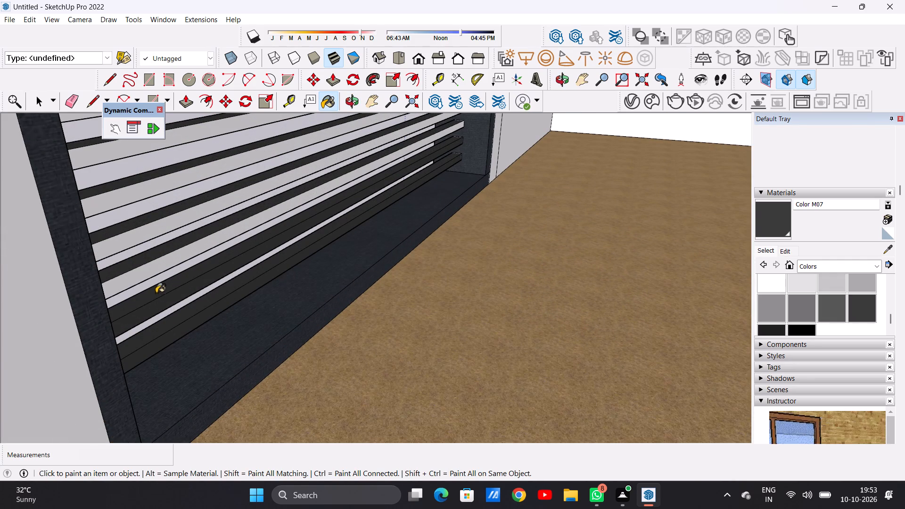
Paint the rear faces of the gate's five remaining unpainted lower-middle bars with Color M07.
scroll(170, 298, down, 5)
middle_drag(181, 283, 258, 356)
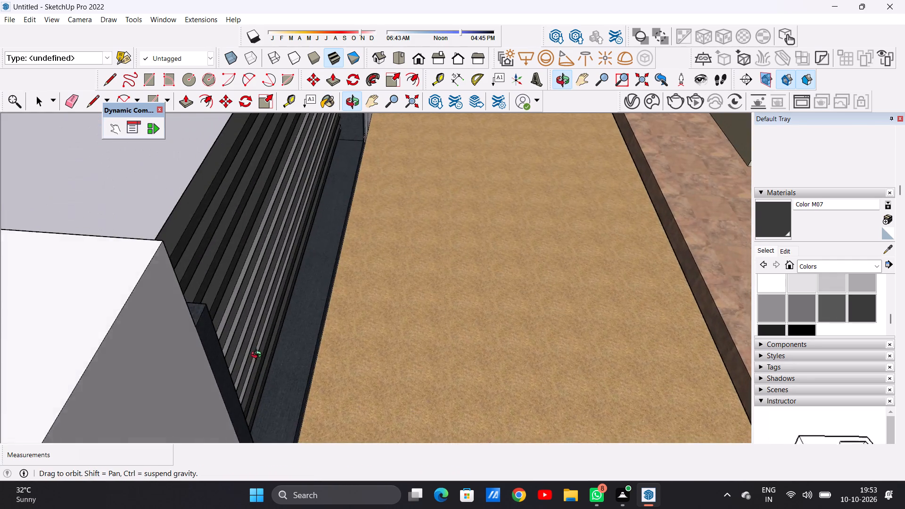
middle_drag(258, 356, 257, 340)
scroll(236, 285, down, 4)
scroll(246, 273, up, 13)
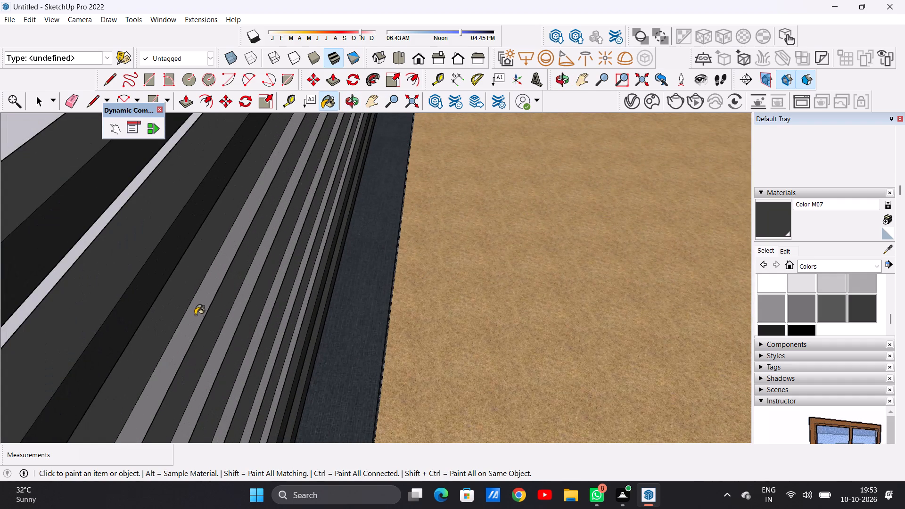
click(192, 315)
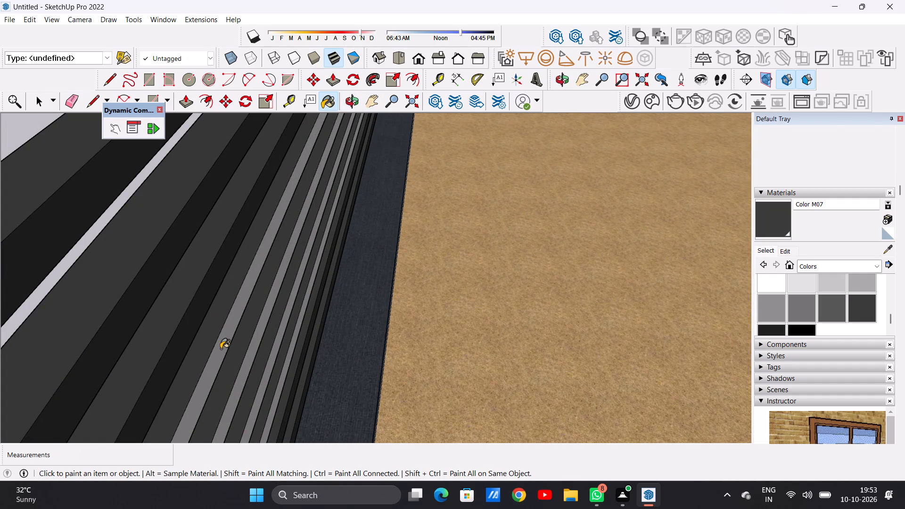
click(221, 349)
click(247, 367)
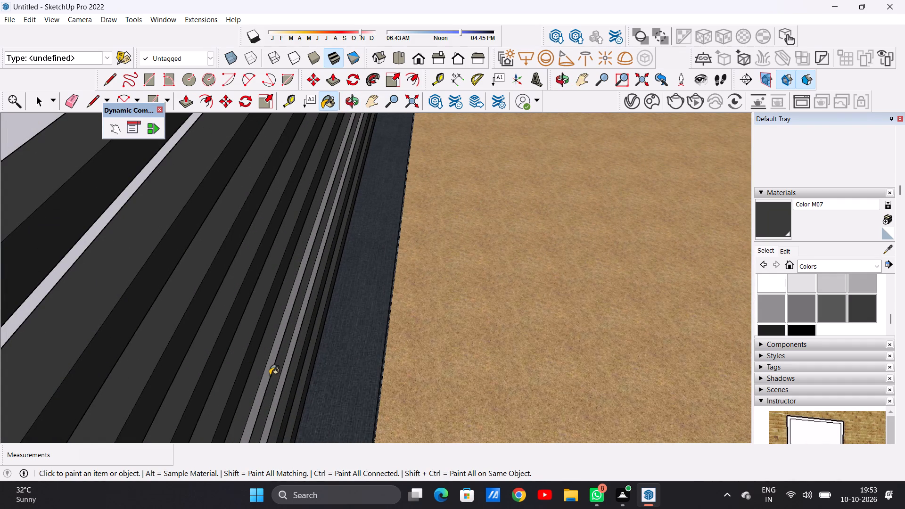
click(264, 377)
click(281, 383)
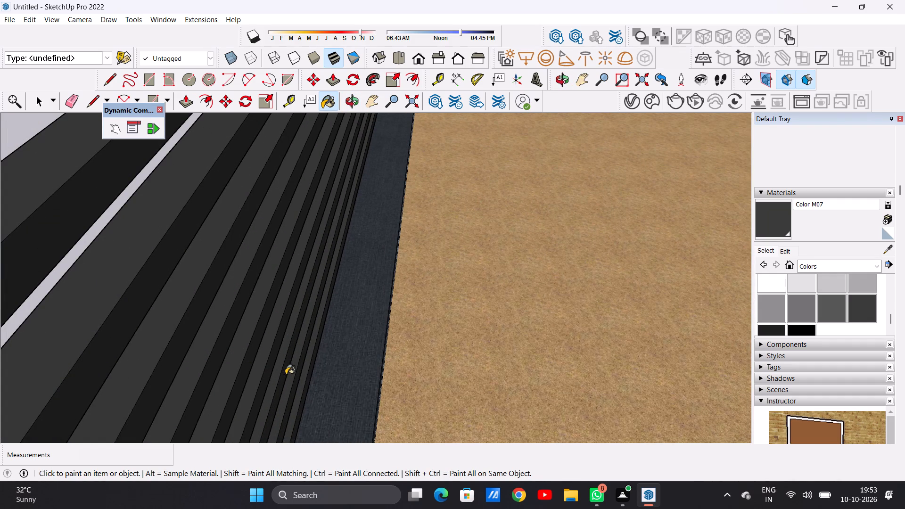
Examine the painted gate, boundary walls and building facade from below, the front and the side.
scroll(308, 356, down, 16)
middle_drag(233, 323, 520, 268)
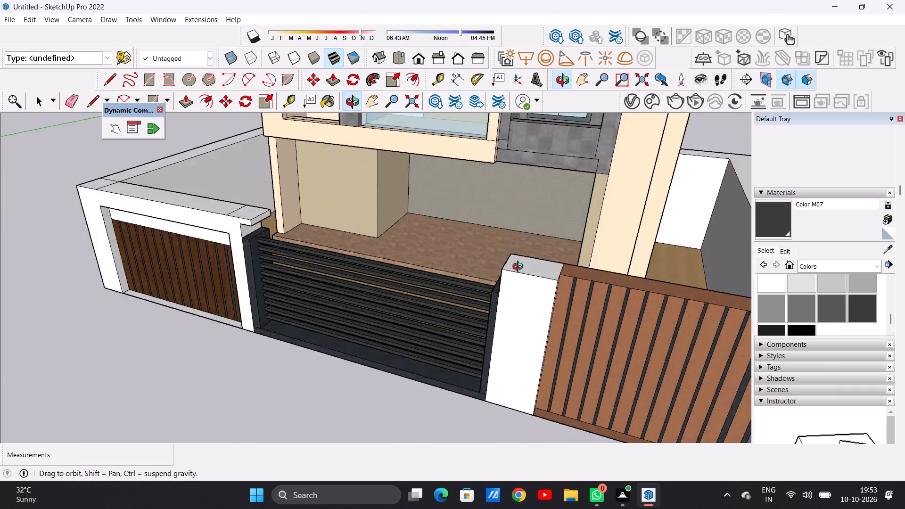
middle_drag(520, 268, 622, 212)
middle_drag(492, 410, 345, 236)
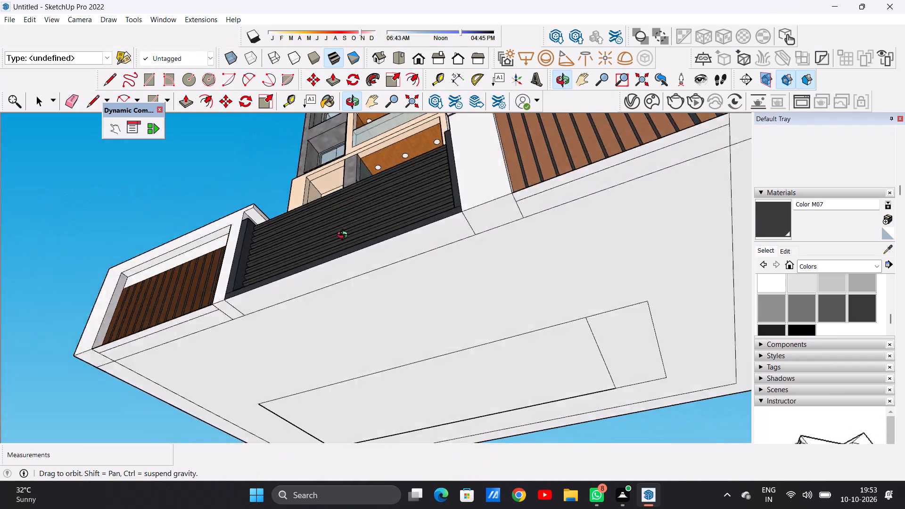
middle_drag(345, 236, 472, 390)
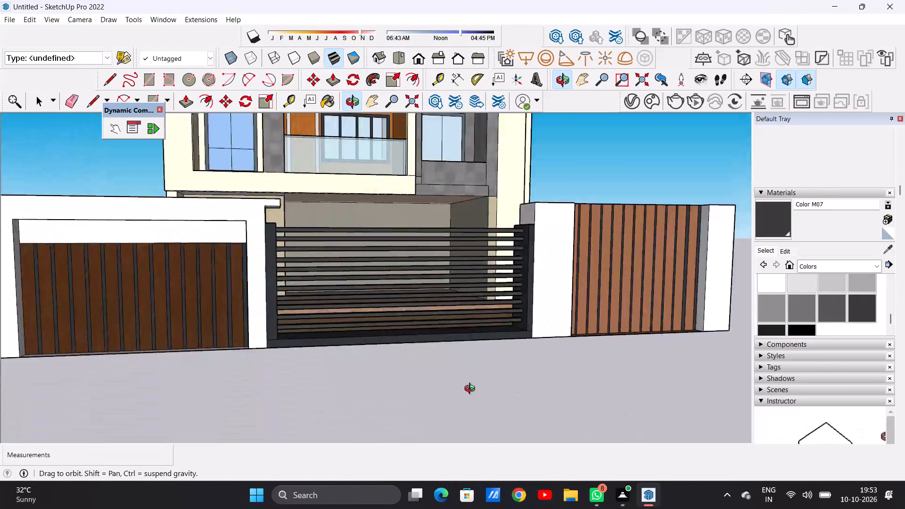
middle_drag(472, 390, 412, 414)
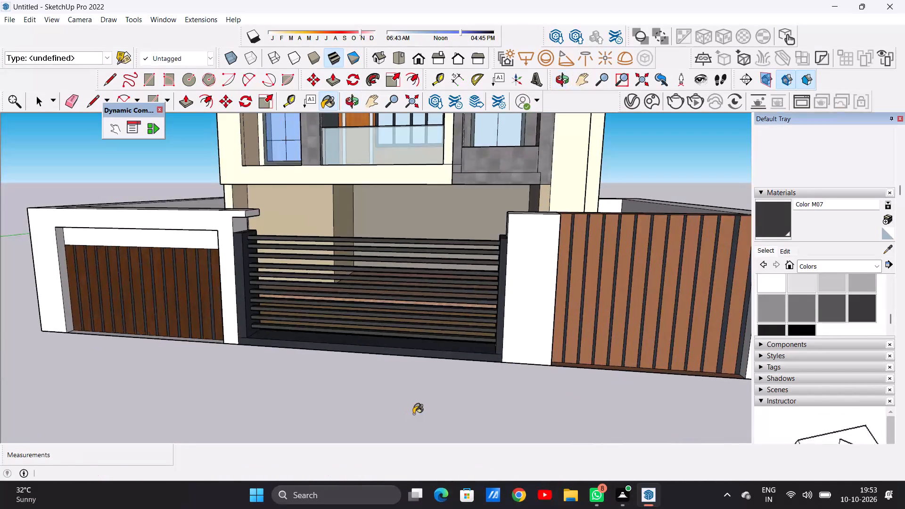
scroll(433, 405, down, 10)
middle_drag(362, 394, 406, 347)
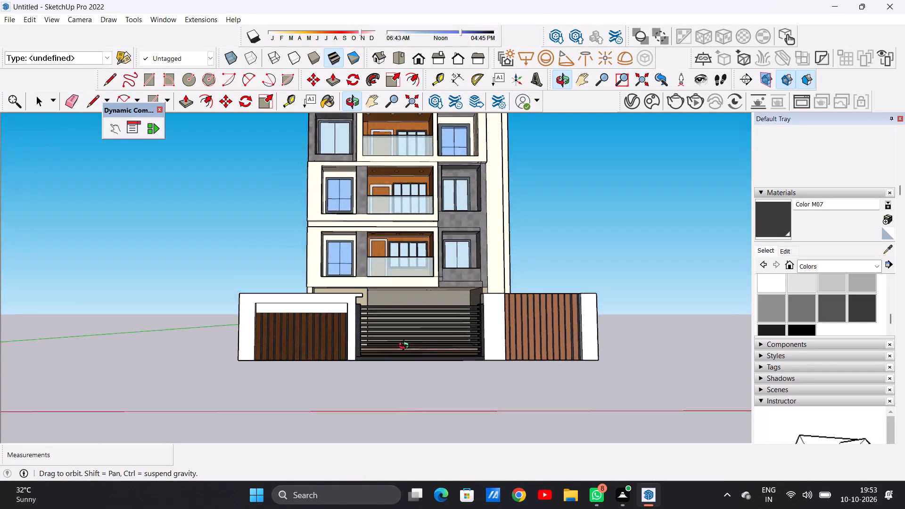
middle_drag(406, 347, 395, 393)
key(space)
scroll(421, 326, down, 6)
middle_drag(436, 317, 400, 363)
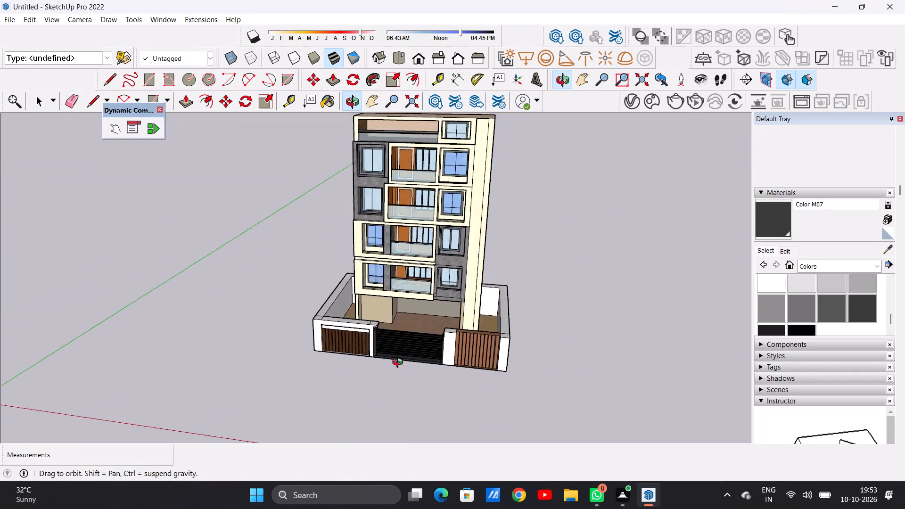
middle_drag(400, 363, 631, 375)
scroll(386, 372, up, 3)
scroll(386, 372, down, 1)
scroll(386, 372, up, 3)
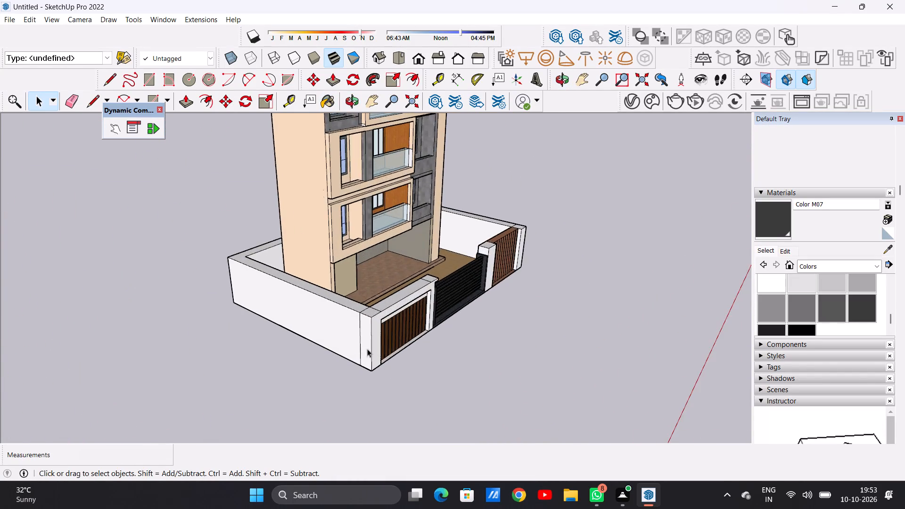
scroll(367, 349, up, 2)
scroll(356, 340, down, 1)
scroll(356, 340, up, 6)
scroll(356, 354, down, 7)
middle_drag(545, 339, 333, 292)
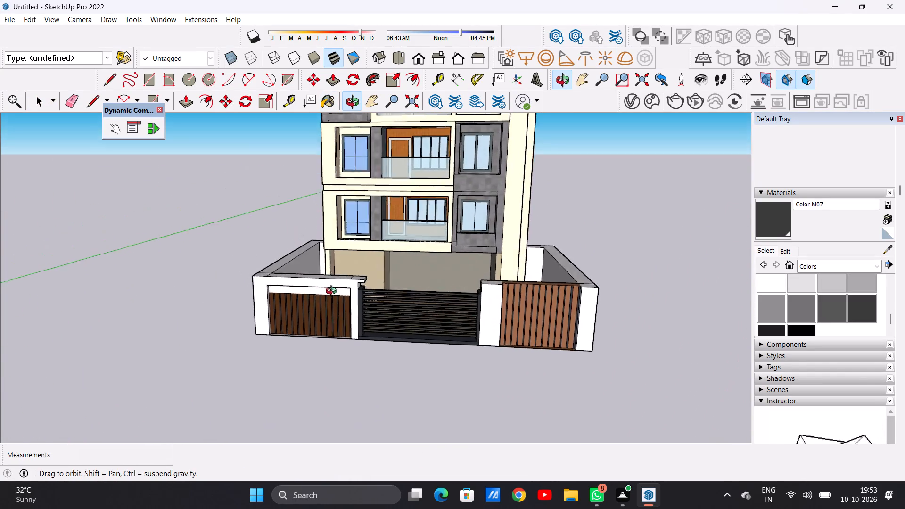
middle_drag(333, 292, 336, 285)
scroll(336, 283, up, 4)
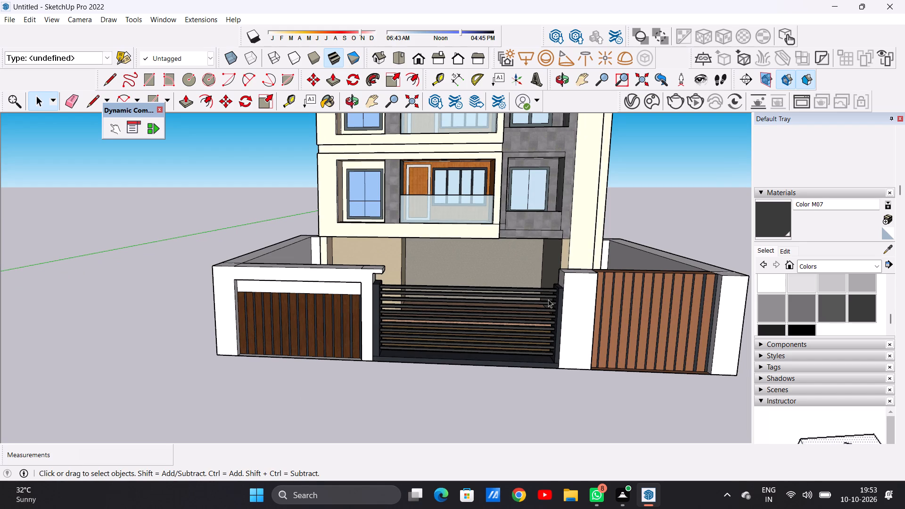
scroll(561, 338, down, 10)
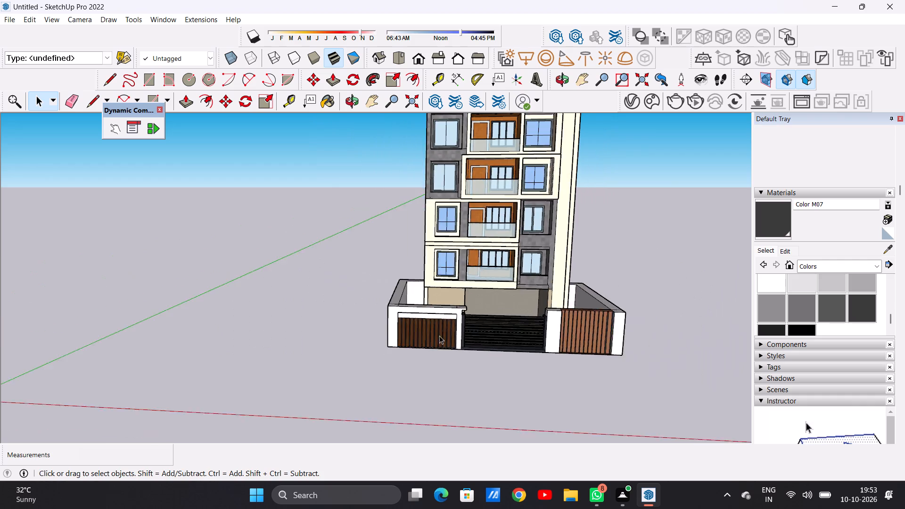
scroll(439, 336, down, 3)
middle_drag(550, 347, 591, 313)
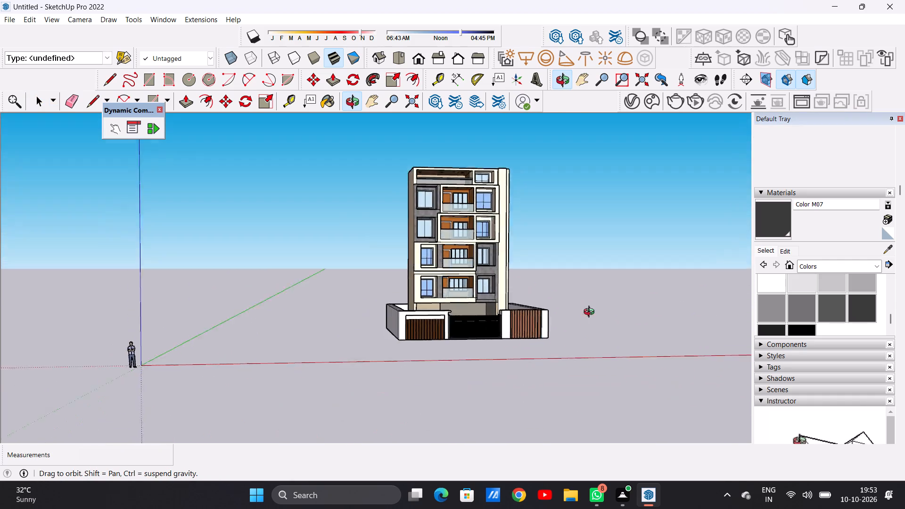
middle_drag(591, 313, 502, 304)
scroll(413, 319, up, 7)
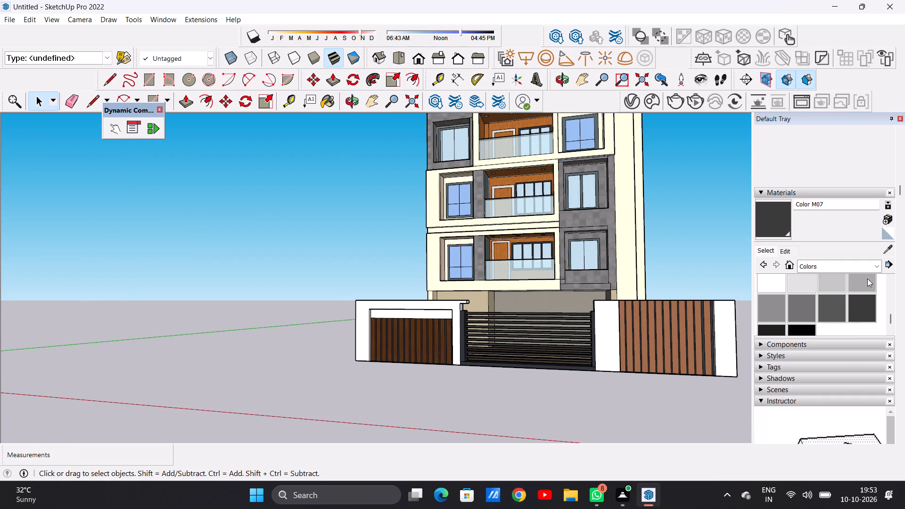
Paint the front face of the white wall frame around the dark-wood slatted panel with Terrazzo Tile Accent from the Tile materials.
click(877, 263)
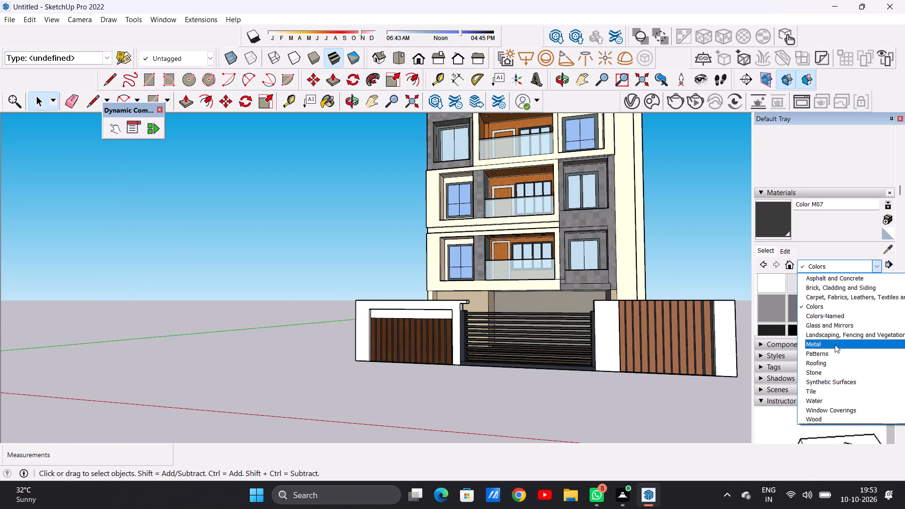
click(834, 394)
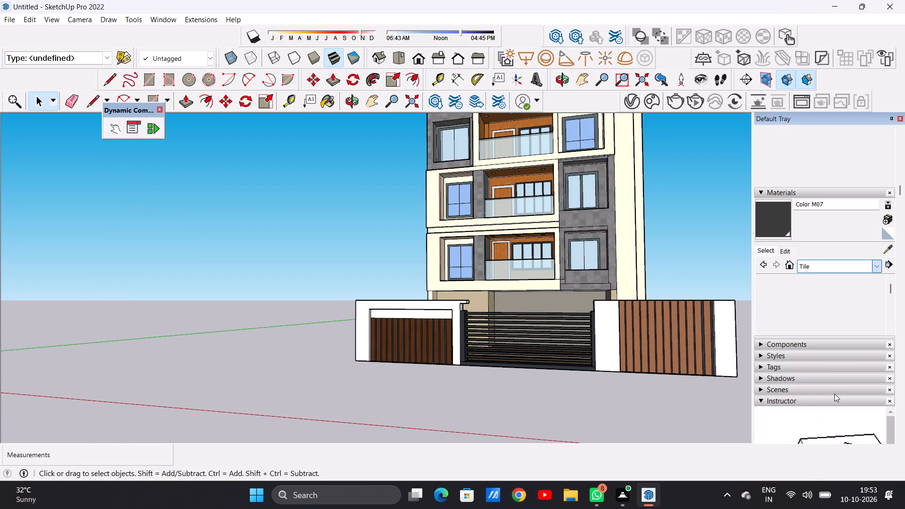
scroll(808, 307, down, 1)
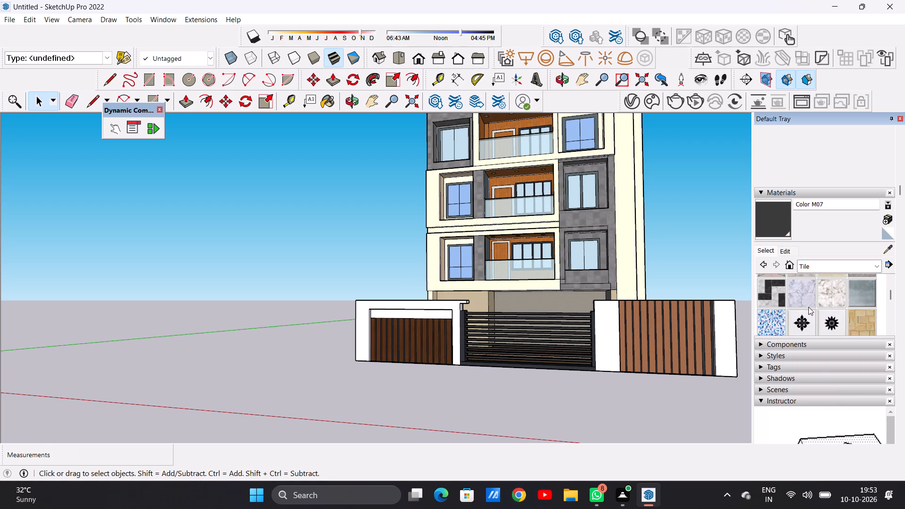
scroll(808, 307, up, 1)
click(800, 319)
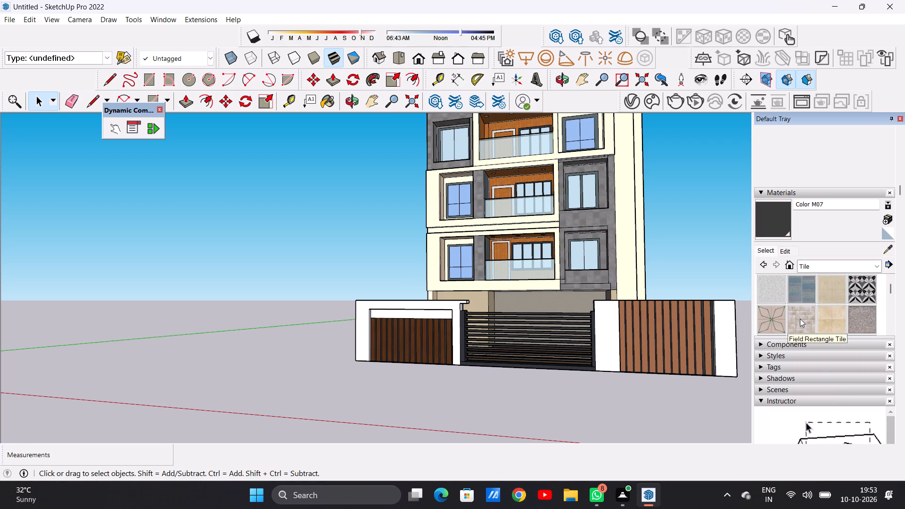
scroll(426, 327, up, 5)
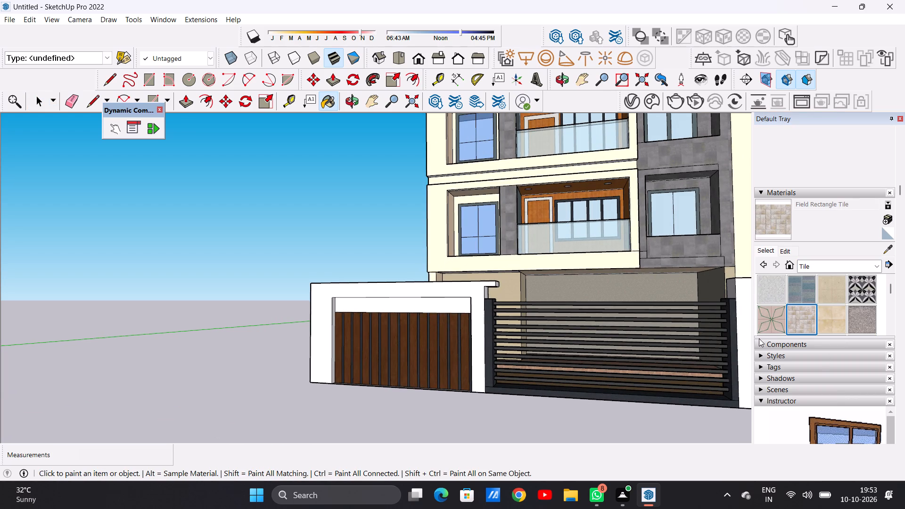
scroll(814, 313, down, 1)
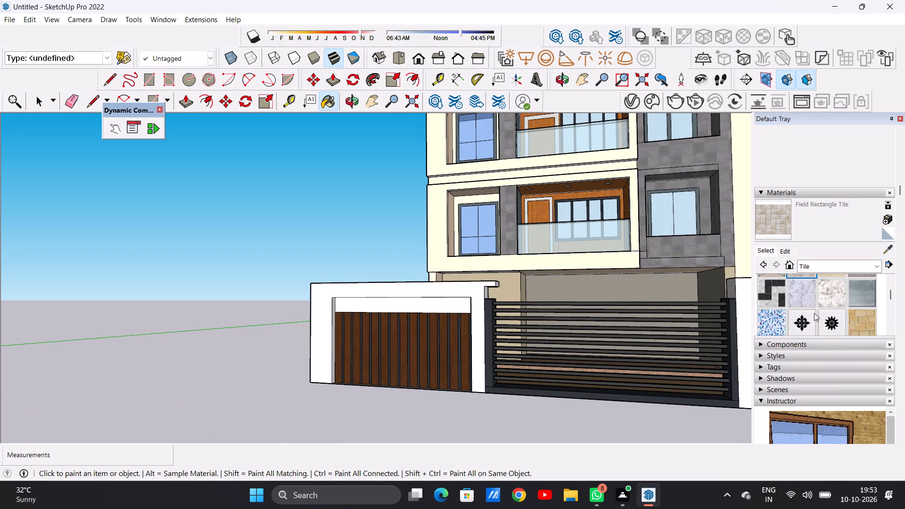
scroll(817, 319, down, 1)
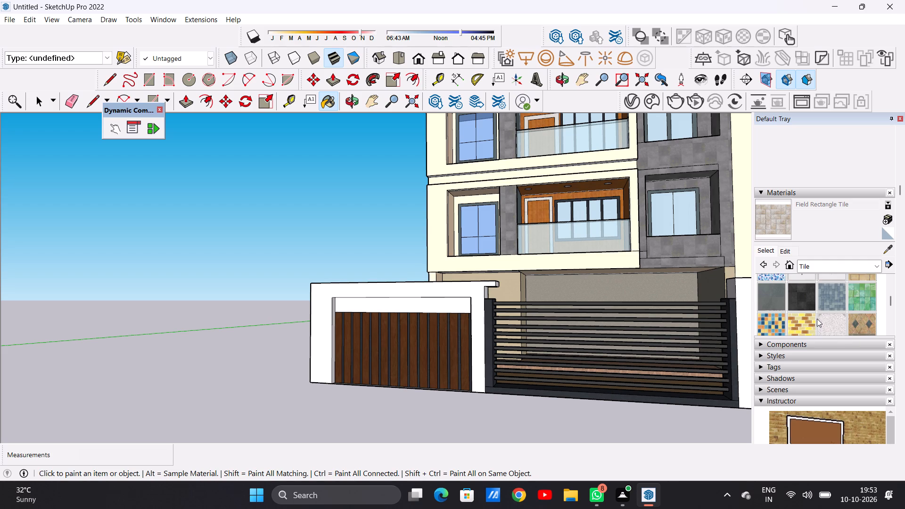
click(838, 324)
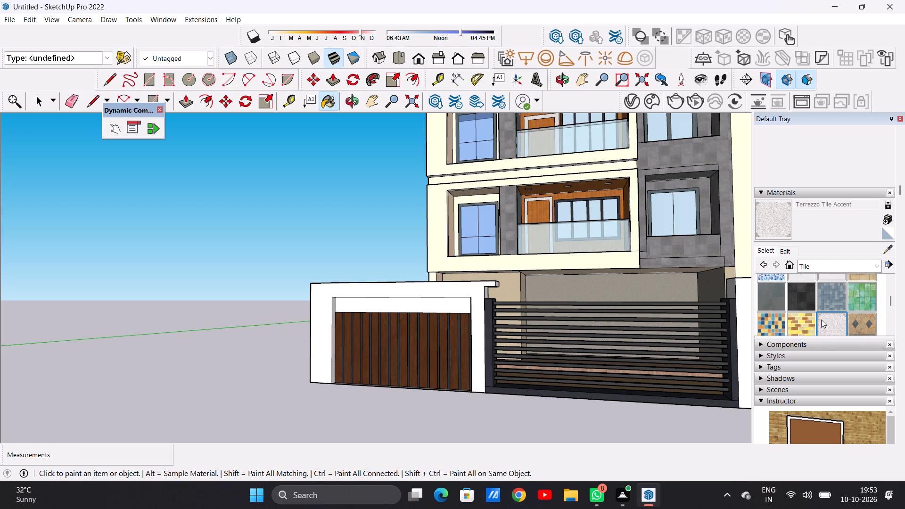
scroll(313, 324, up, 16)
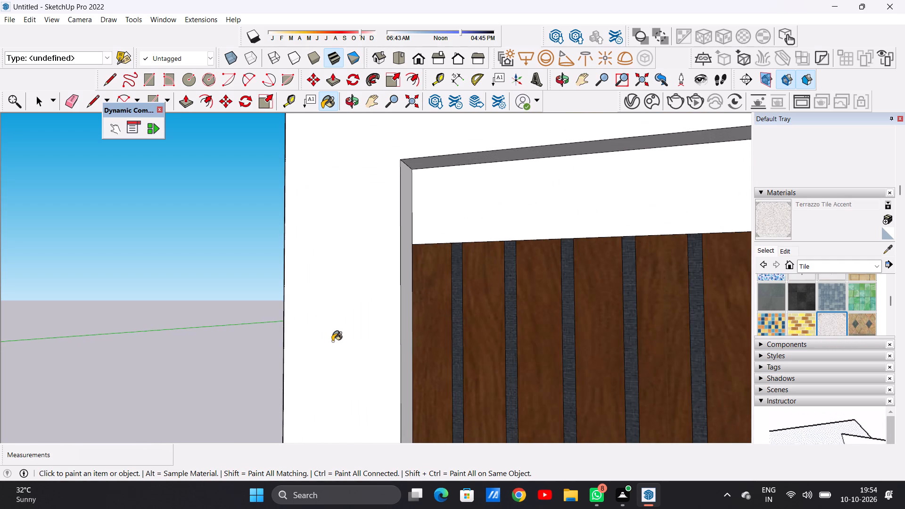
click(332, 341)
scroll(355, 357, down, 16)
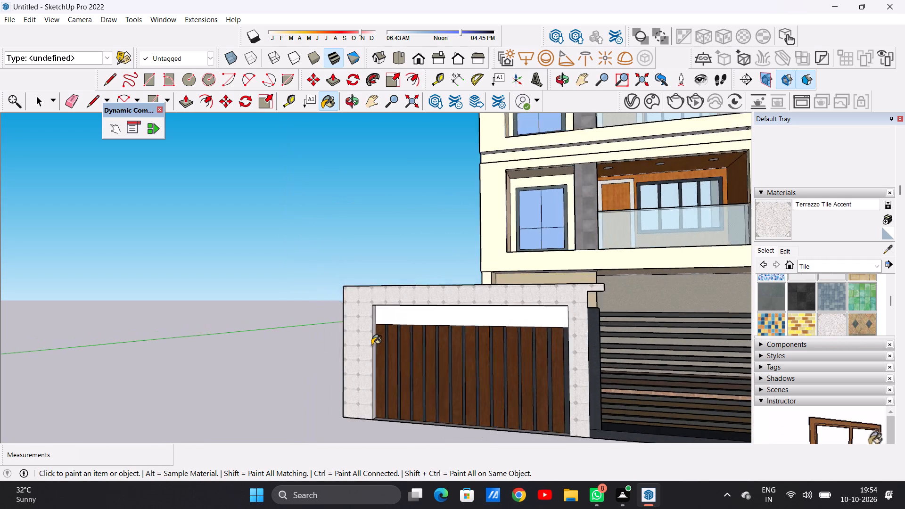
scroll(372, 345, down, 3)
scroll(397, 365, up, 7)
scroll(446, 293, up, 5)
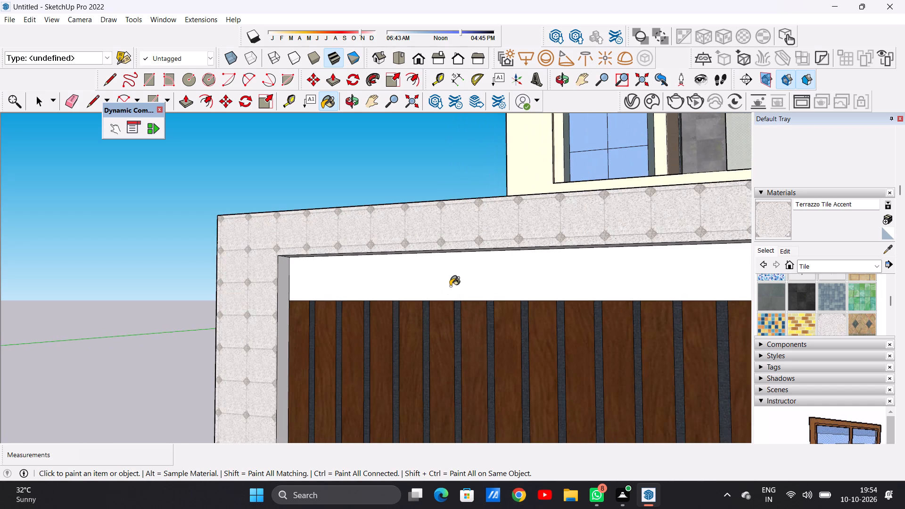
Paint the recessed band above the dark-wood slatted panel and both side reveals with Terrazzo Tile Accent.
click(450, 286)
scroll(232, 346, up, 5)
scroll(288, 337, up, 3)
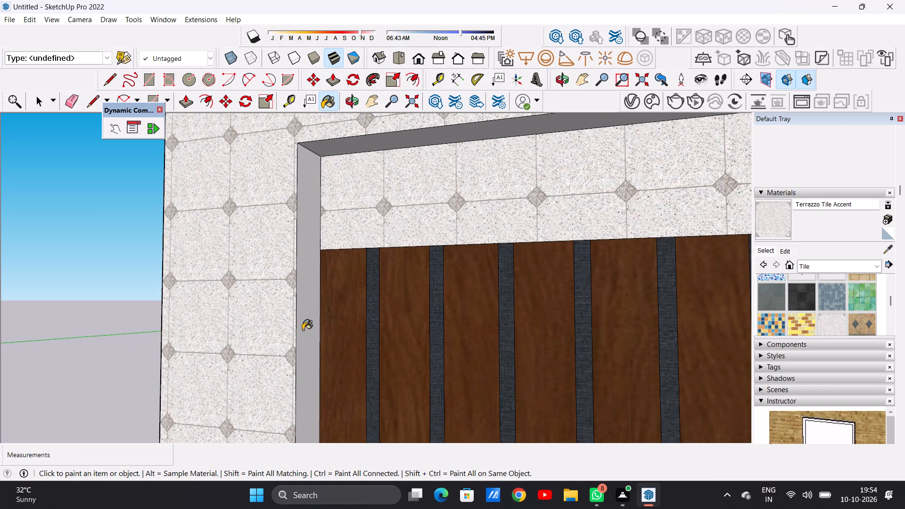
click(303, 330)
scroll(293, 343, down, 20)
scroll(293, 343, down, 1)
middle_drag(314, 352, 350, 360)
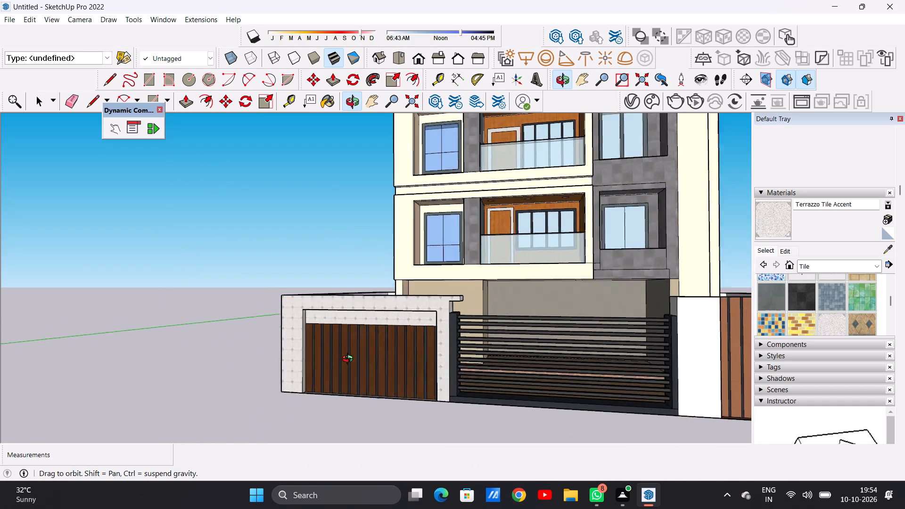
middle_drag(350, 360, 617, 374)
scroll(474, 343, up, 6)
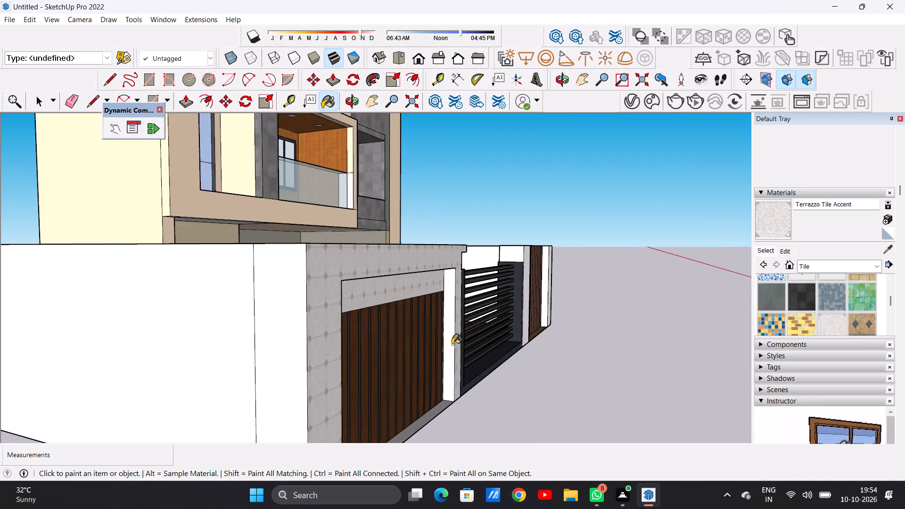
scroll(452, 345, up, 4)
click(446, 344)
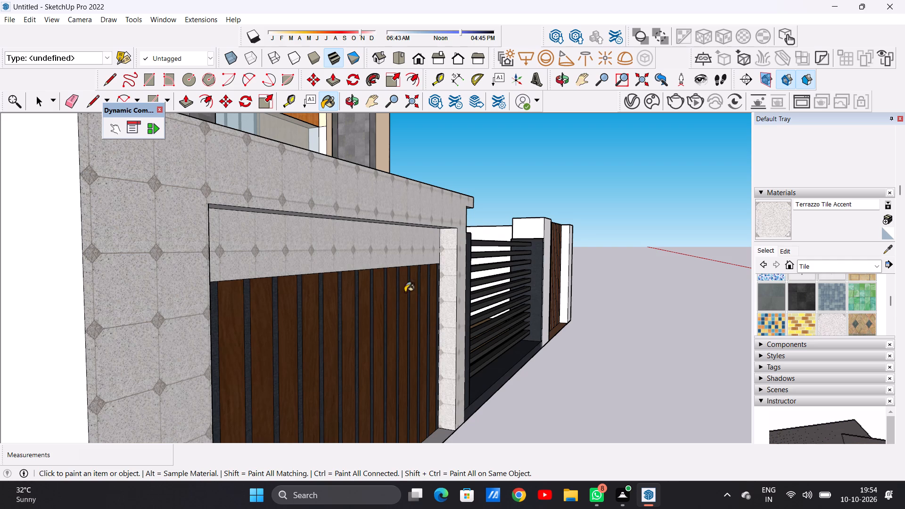
Paint the sill below the dark-wood slatted panel with Terrazzo Tile Accent.
scroll(393, 298, down, 9)
middle_drag(393, 329, 392, 398)
scroll(404, 408, up, 11)
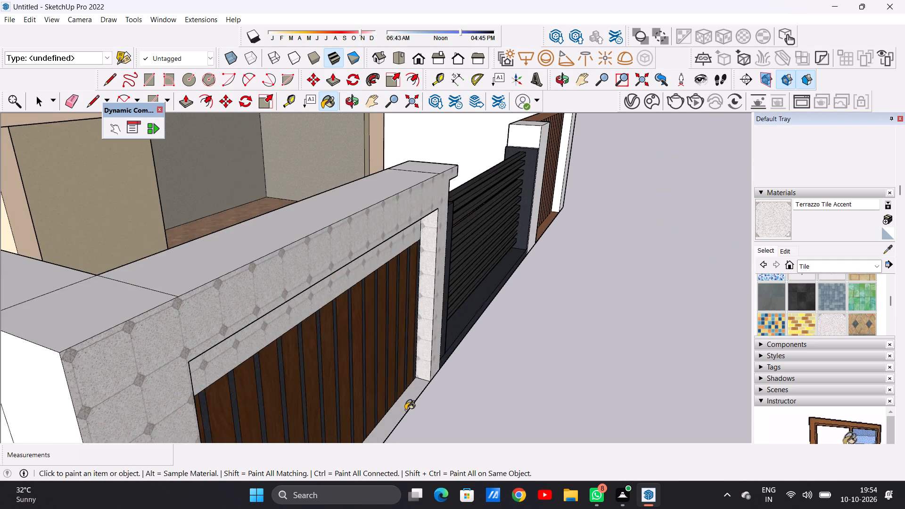
scroll(405, 410, up, 6)
click(395, 409)
scroll(401, 353, down, 20)
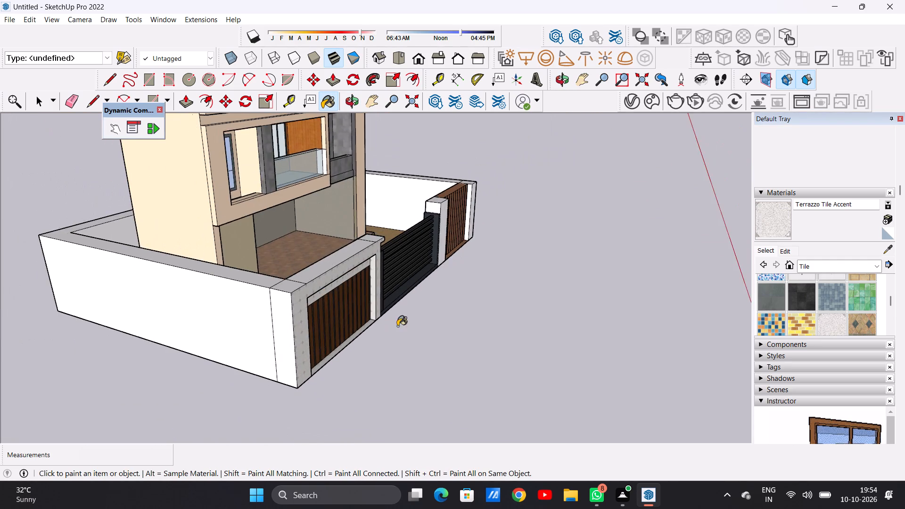
Paint the top faces of the dark-wood panel's wall, its corner and its gate-side cap with Terrazzo Tile Accent.
middle_drag(397, 326, 358, 401)
scroll(277, 338, up, 8)
click(277, 338)
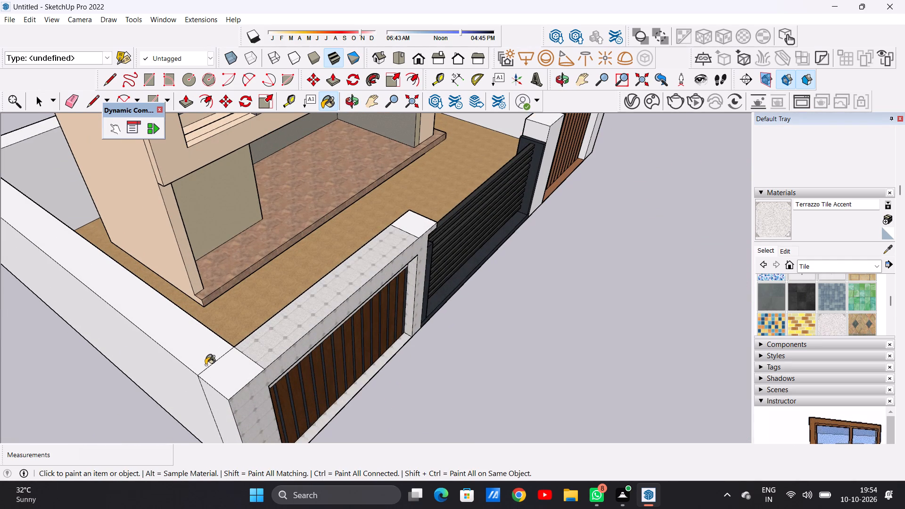
click(228, 382)
scroll(425, 233, up, 8)
click(414, 229)
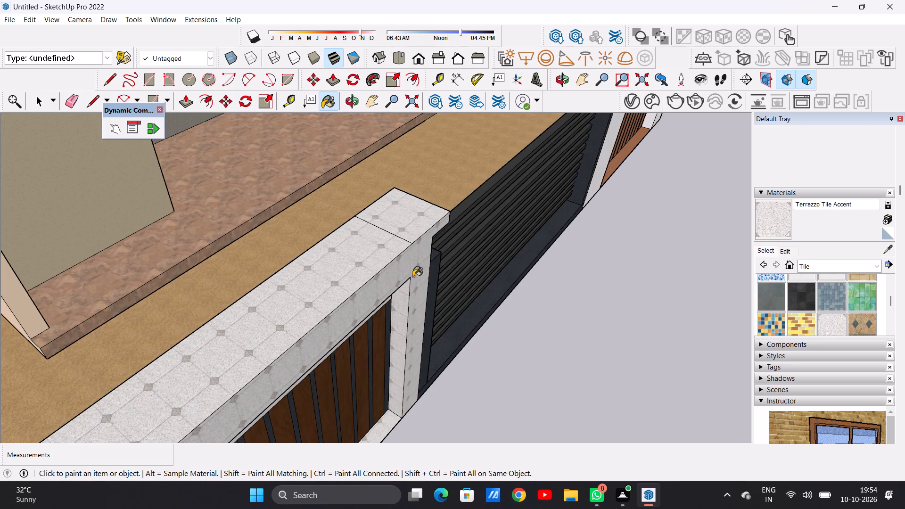
scroll(388, 266, down, 20)
Paint the outer side face of the corner pillar beside the dark-wood panel with Terrazzo Tile Accent.
middle_drag(419, 300, 340, 213)
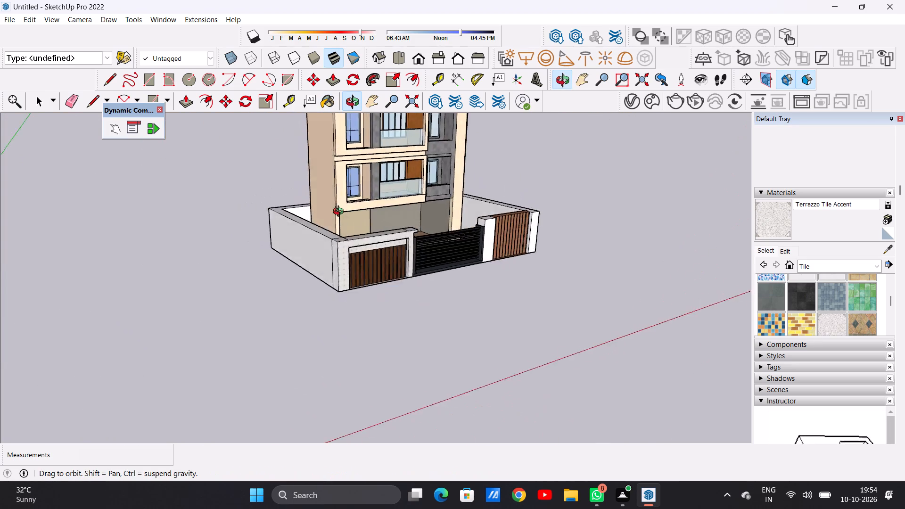
middle_drag(340, 213, 542, 222)
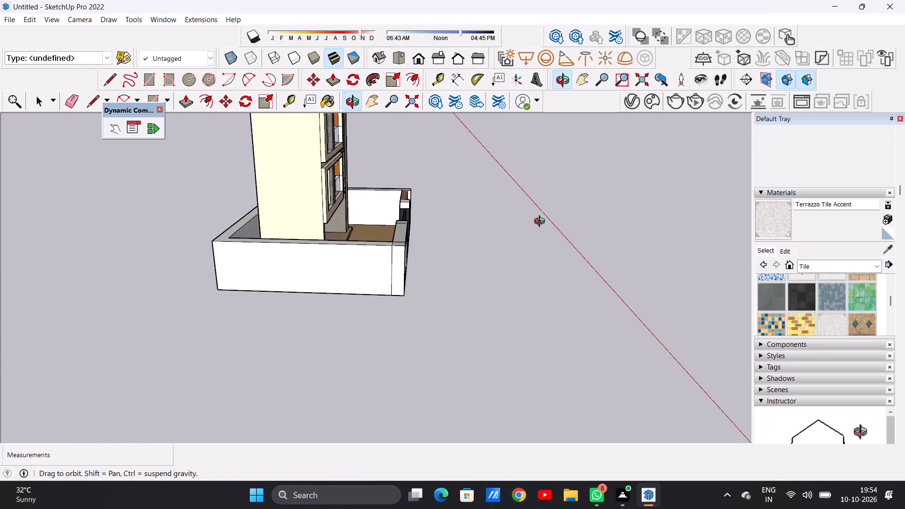
middle_drag(542, 222, 292, 234)
scroll(322, 238, up, 14)
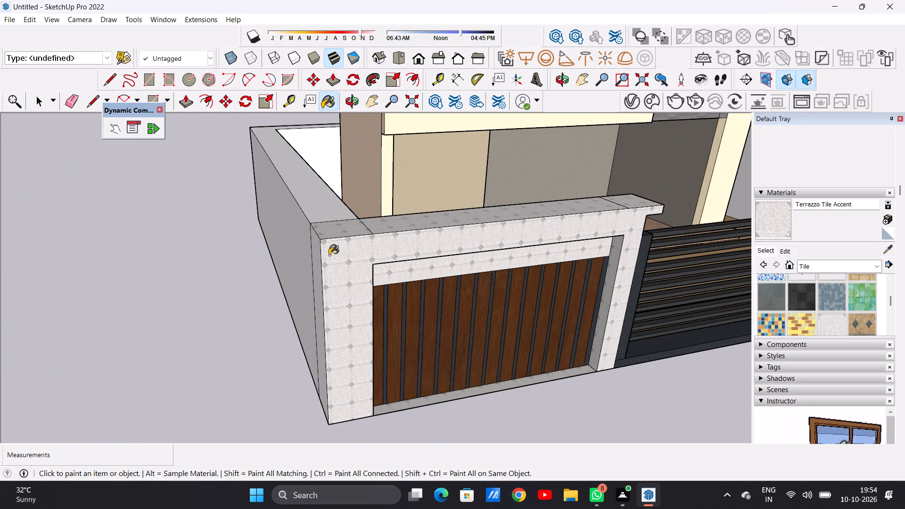
middle_drag(315, 264, 492, 238)
click(435, 287)
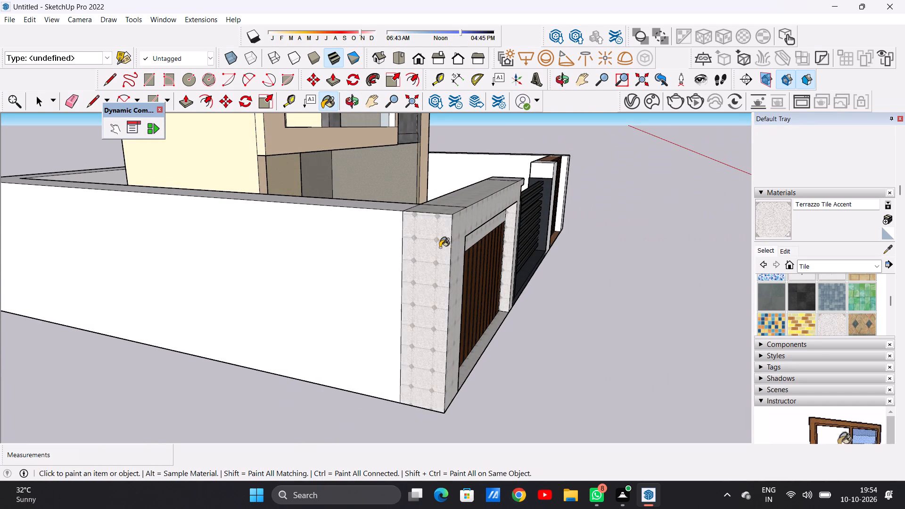
Paint the gate-facing side of the dark-wood panel's frame and the end of its overhanging cap with Terrazzo Tile Accent.
middle_drag(445, 219, 286, 262)
scroll(276, 272, down, 5)
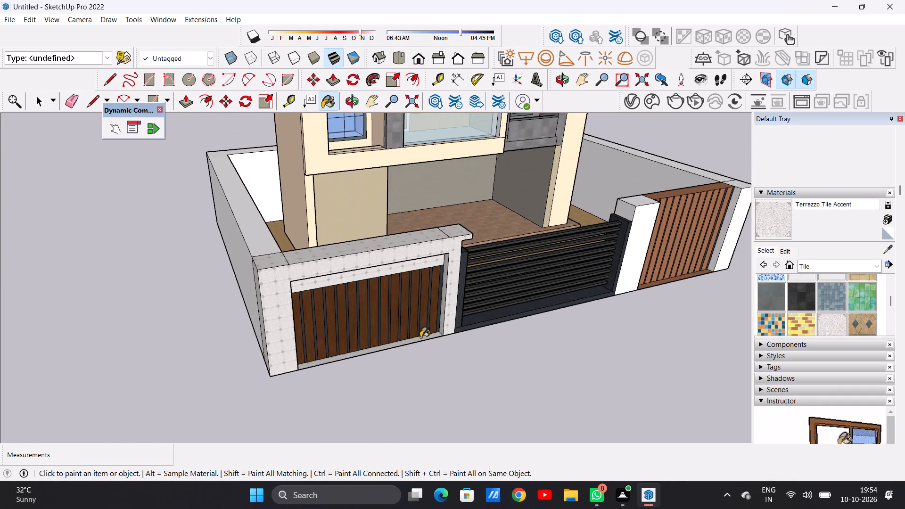
middle_drag(420, 337, 189, 293)
middle_drag(249, 301, 295, 295)
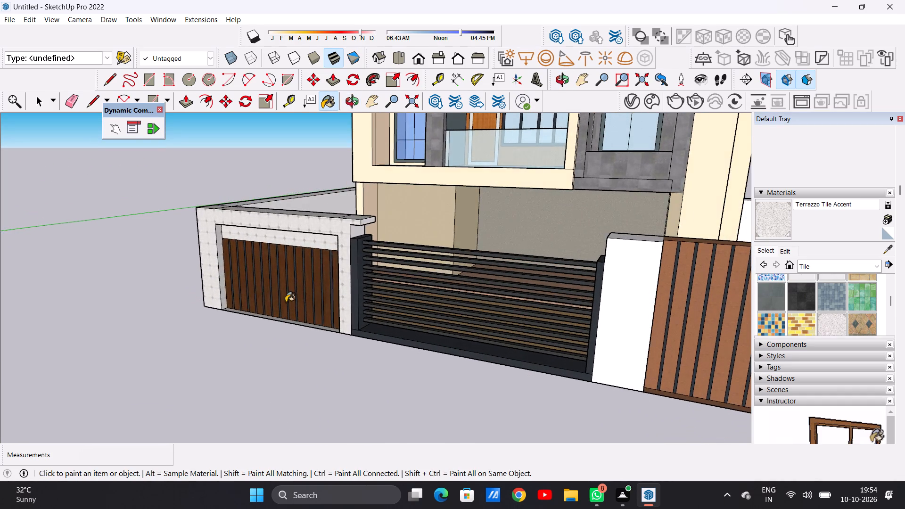
scroll(285, 309, down, 9)
scroll(317, 271, up, 20)
scroll(317, 271, up, 4)
click(326, 271)
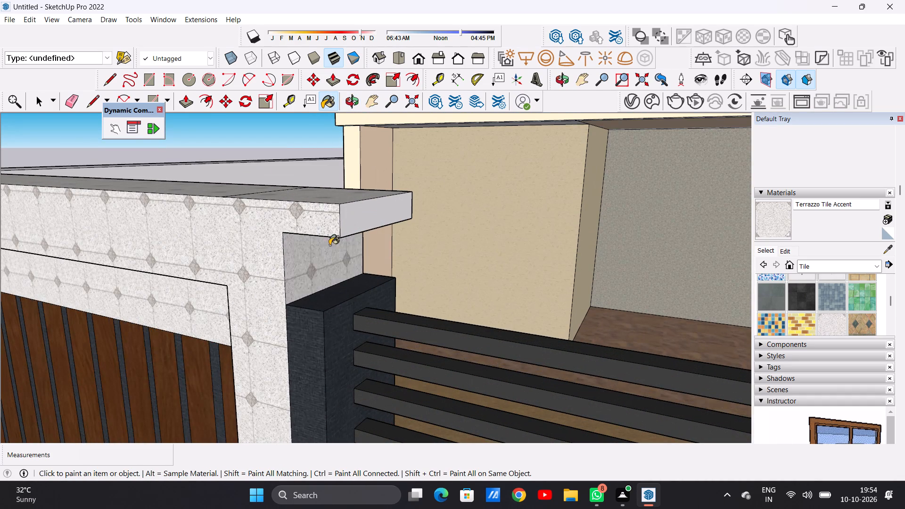
click(354, 219)
scroll(323, 270, down, 15)
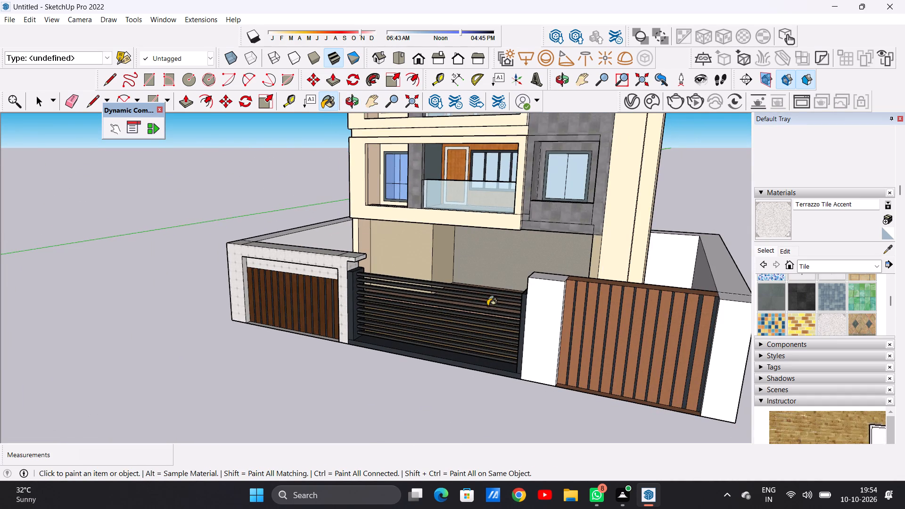
Paint the front, top and gate-facing faces of the pillar between the gate and the lighter-wood panel with Terrazzo Tile Accent.
scroll(551, 301, up, 12)
click(542, 313)
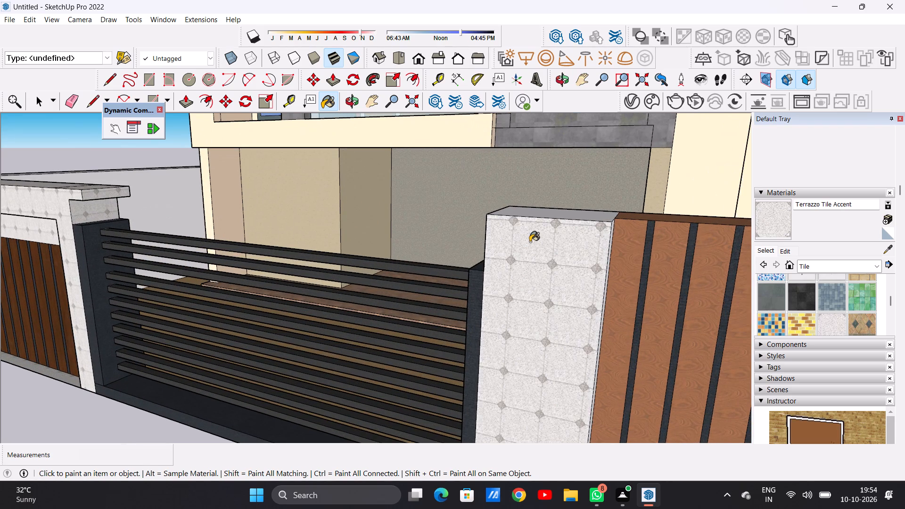
middle_drag(535, 219, 539, 320)
scroll(539, 320, up, 1)
click(532, 338)
scroll(523, 287, down, 11)
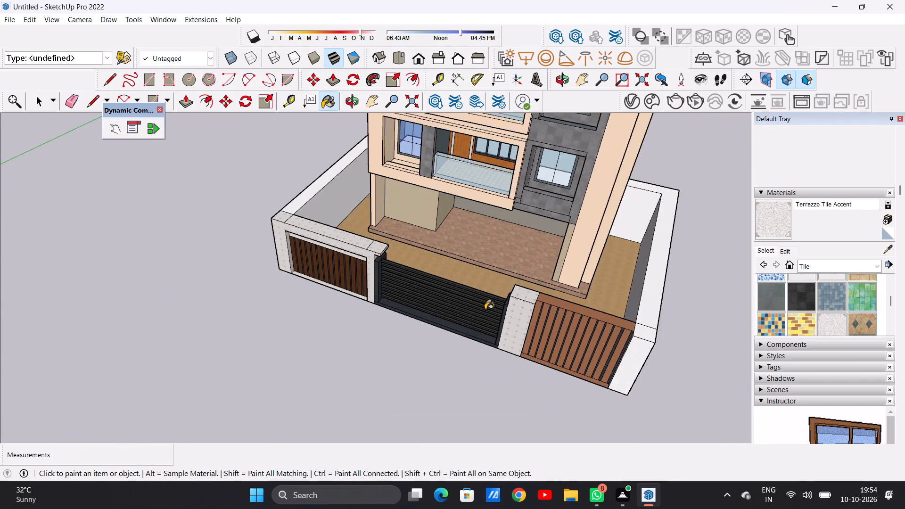
middle_drag(495, 311, 697, 277)
scroll(518, 235, up, 6)
scroll(463, 220, up, 6)
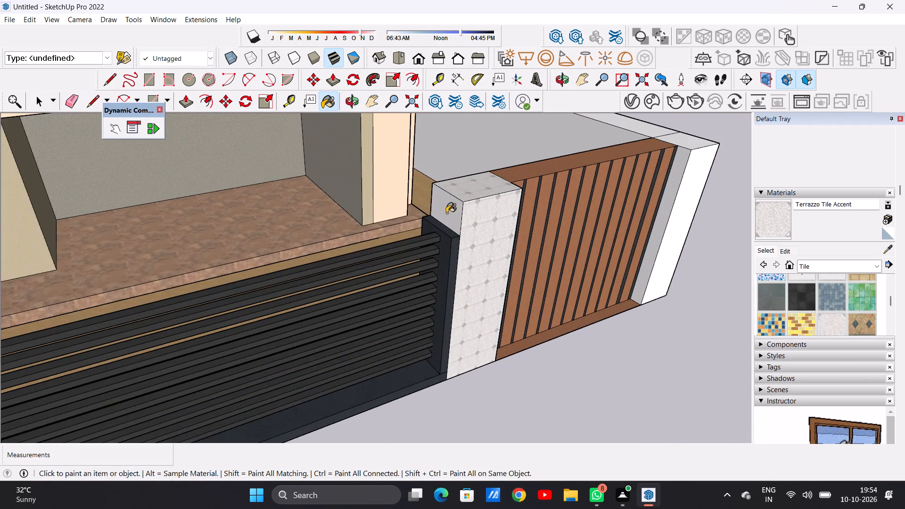
click(446, 213)
scroll(441, 267, down, 11)
Paint the top, panel-facing and front faces of the end pillar beyond the lighter-wood panel with Terrazzo Tile Accent.
middle_drag(582, 235, 534, 223)
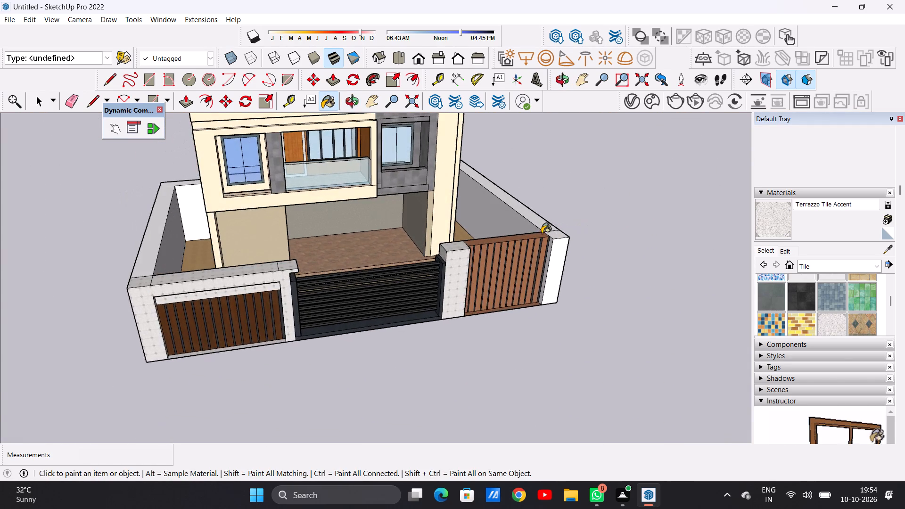
scroll(542, 233, up, 18)
click(569, 237)
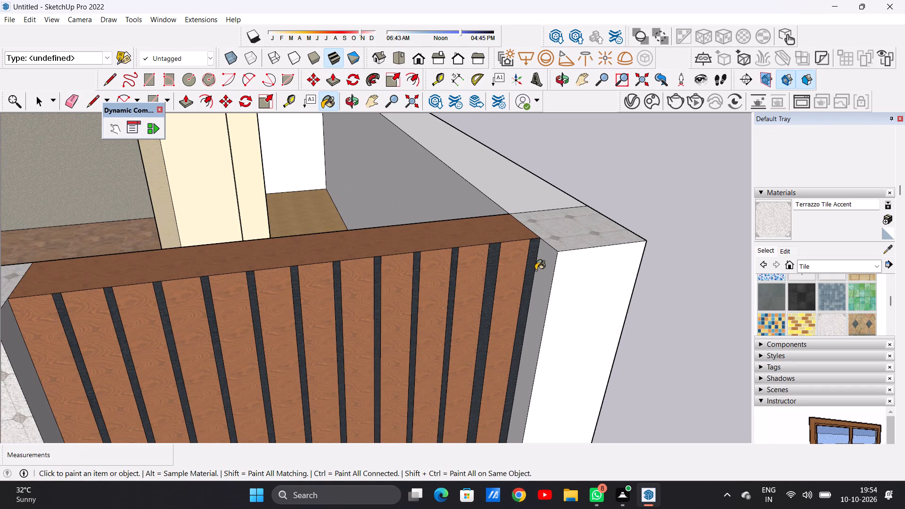
click(544, 266)
click(574, 276)
scroll(545, 264, down, 10)
Paint the panel-facing side of the pillar between the gate and the lighter-wood panel with Terrazzo Tile Accent.
middle_drag(559, 298, 417, 284)
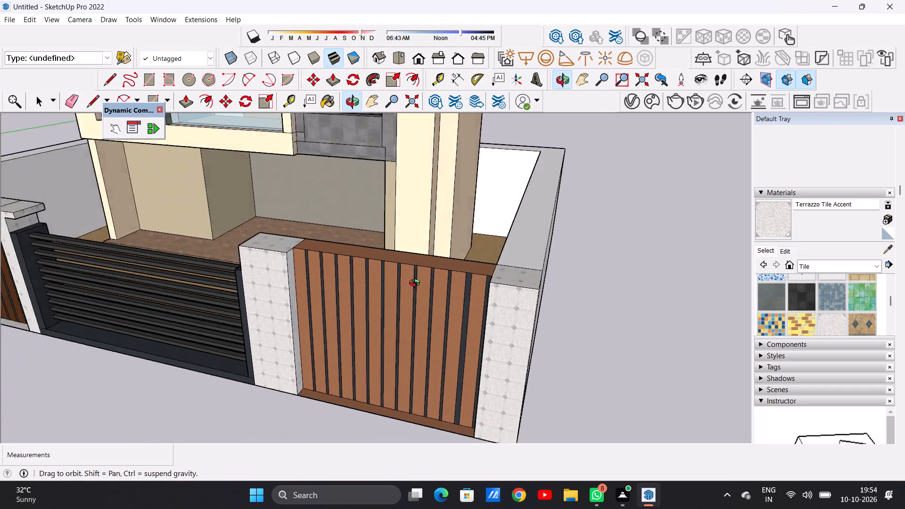
middle_drag(417, 284, 392, 284)
scroll(295, 262, up, 4)
scroll(293, 261, down, 1)
scroll(292, 261, up, 6)
click(264, 265)
scroll(336, 273, down, 4)
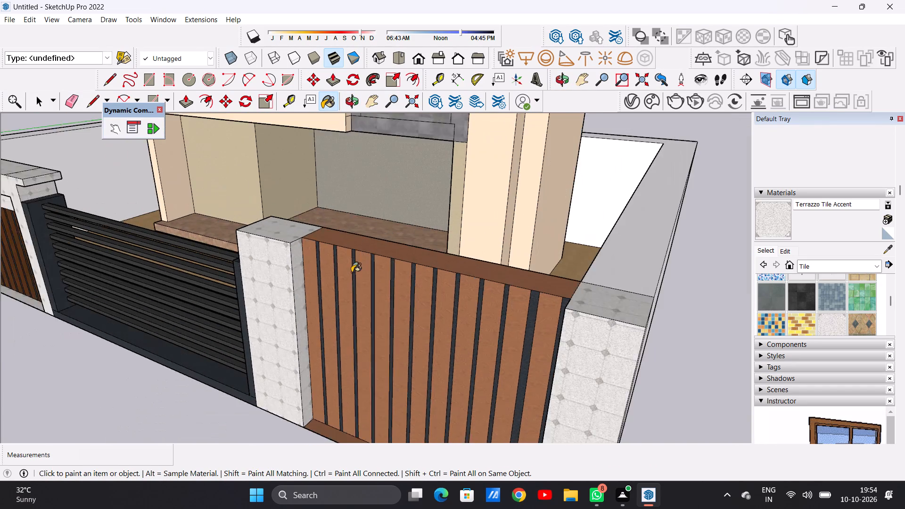
Paint the top face of the side and rear boundary walls with Terrazzo Tile Accent.
scroll(352, 272, down, 11)
scroll(551, 278, up, 7)
scroll(522, 279, down, 1)
scroll(522, 279, up, 3)
click(508, 279)
scroll(518, 279, down, 12)
Paint the outer faces of the end pillar and side wall next to the lighter-wood panel with Terrazzo Tile Accent.
middle_drag(552, 288, 434, 270)
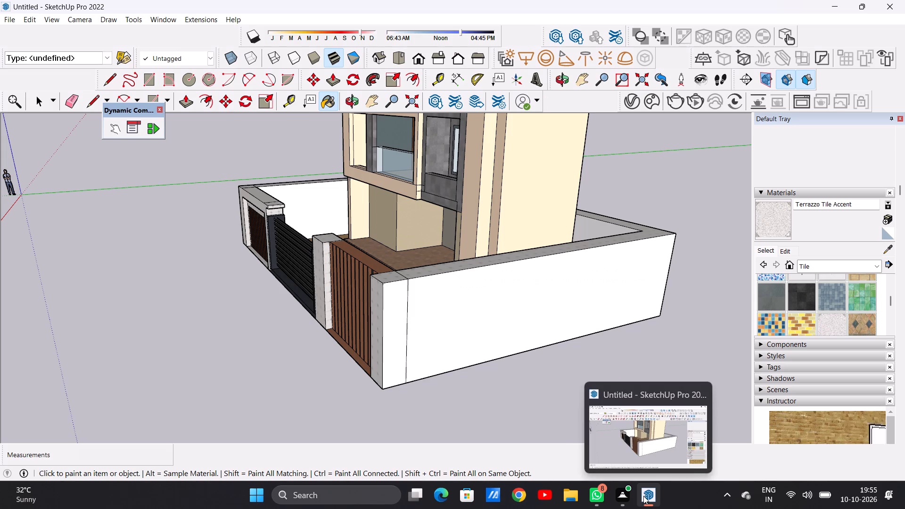
click(632, 438)
scroll(397, 317, up, 4)
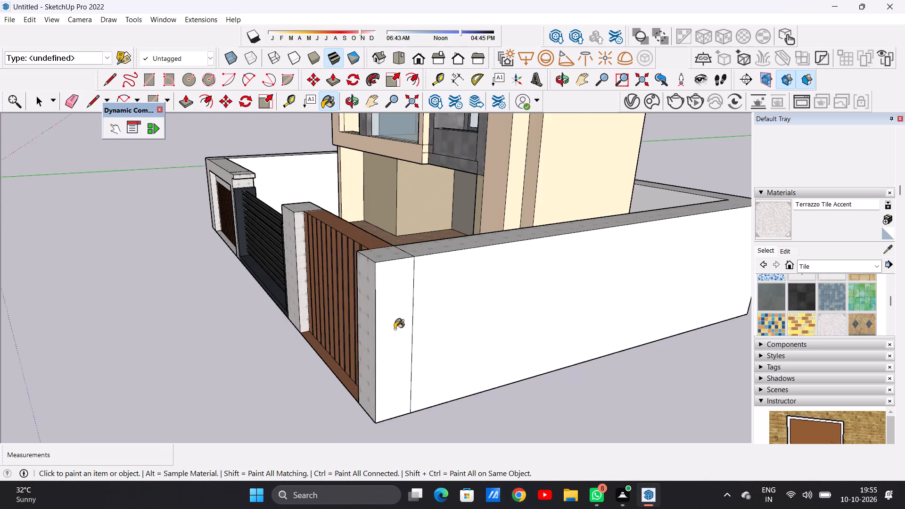
scroll(395, 329, up, 9)
click(395, 329)
click(481, 320)
scroll(449, 356, down, 6)
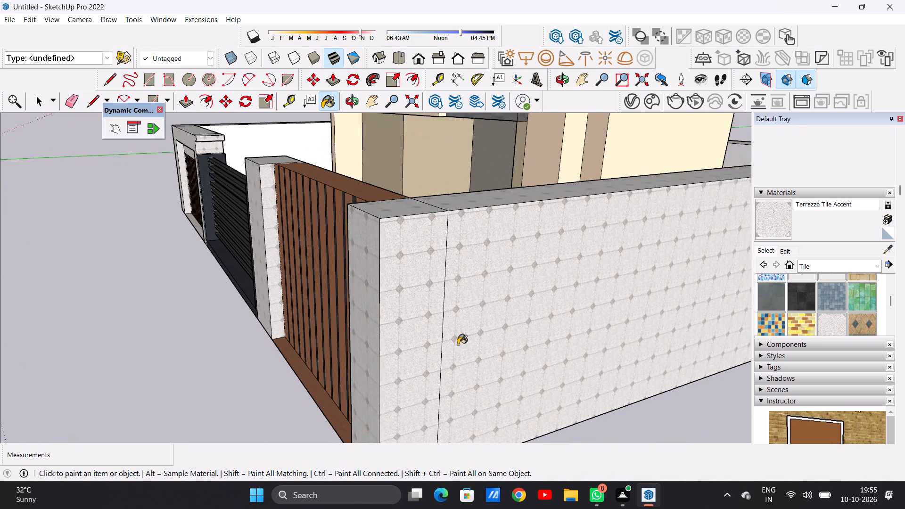
scroll(458, 345, down, 12)
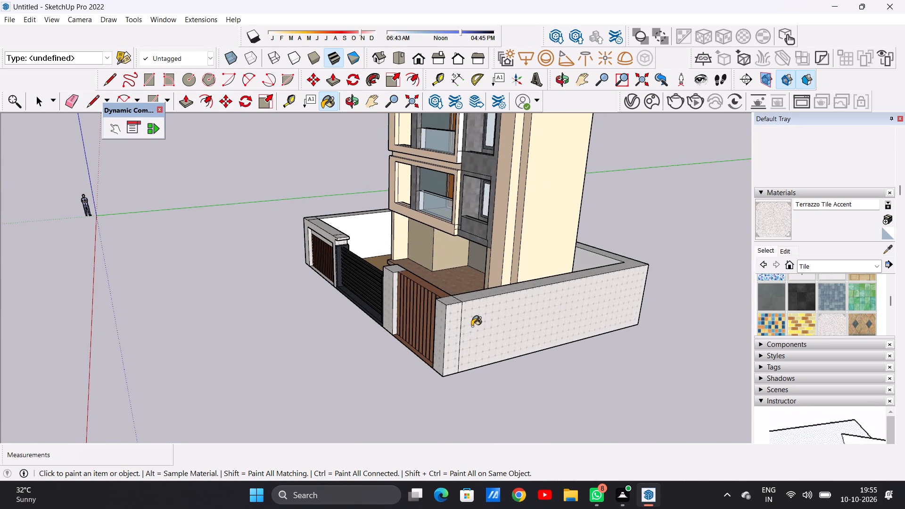
Paint the outer faces of the side wall nearest the dark-wood panel and the rear boundary wall with Terrazzo Tile Accent.
middle_drag(331, 285, 494, 277)
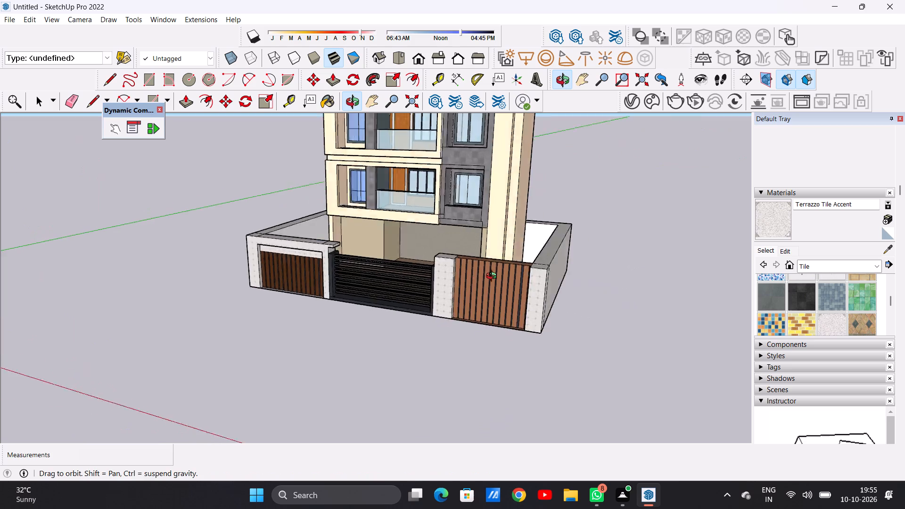
middle_drag(494, 277, 620, 267)
middle_drag(312, 305, 544, 292)
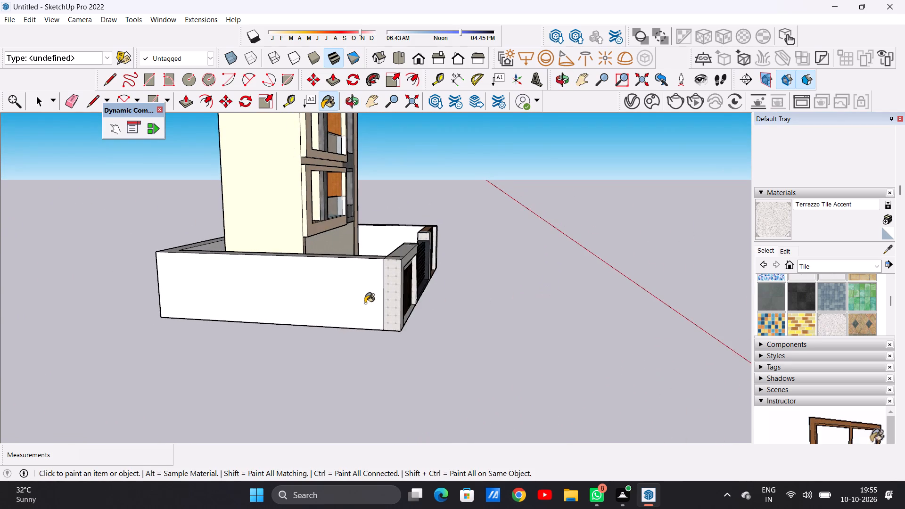
scroll(364, 303, up, 6)
click(358, 300)
scroll(405, 316, down, 13)
middle_drag(278, 301, 289, 304)
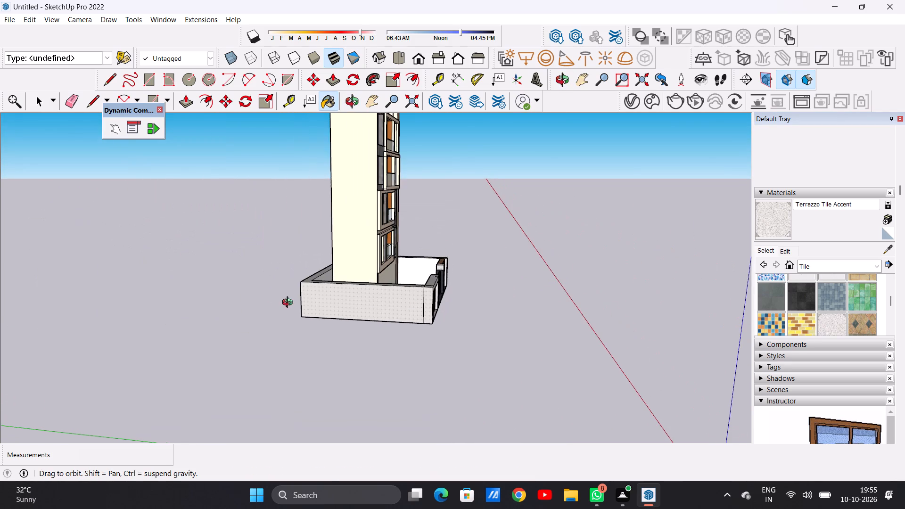
middle_drag(289, 304, 516, 326)
scroll(398, 318, up, 13)
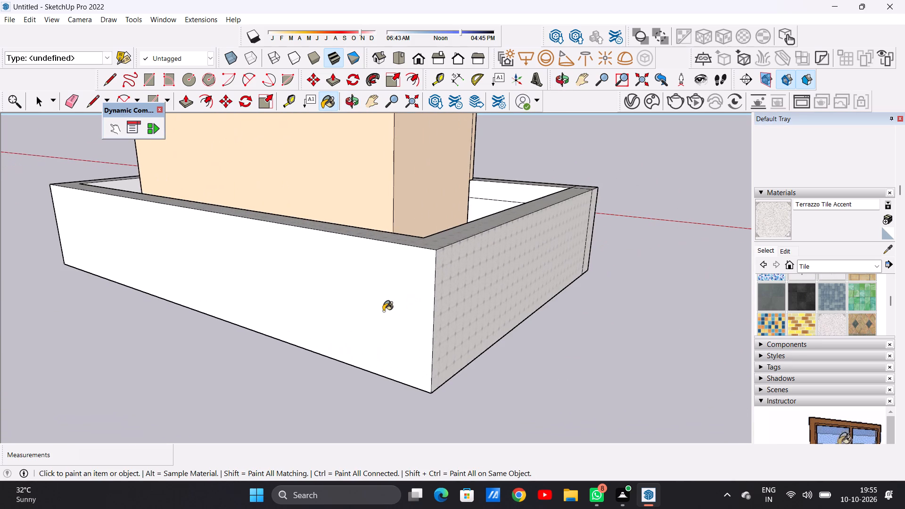
click(383, 308)
scroll(324, 332, down, 13)
Paint the courtyard-side face of the rear boundary wall with Terrazzo Tile Accent.
middle_drag(534, 296, 312, 304)
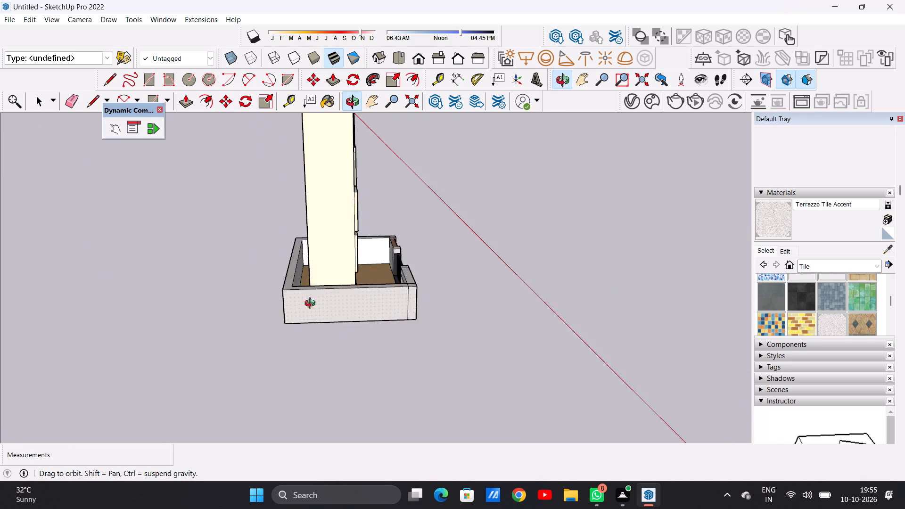
middle_drag(312, 304, 164, 322)
middle_drag(504, 306, 177, 306)
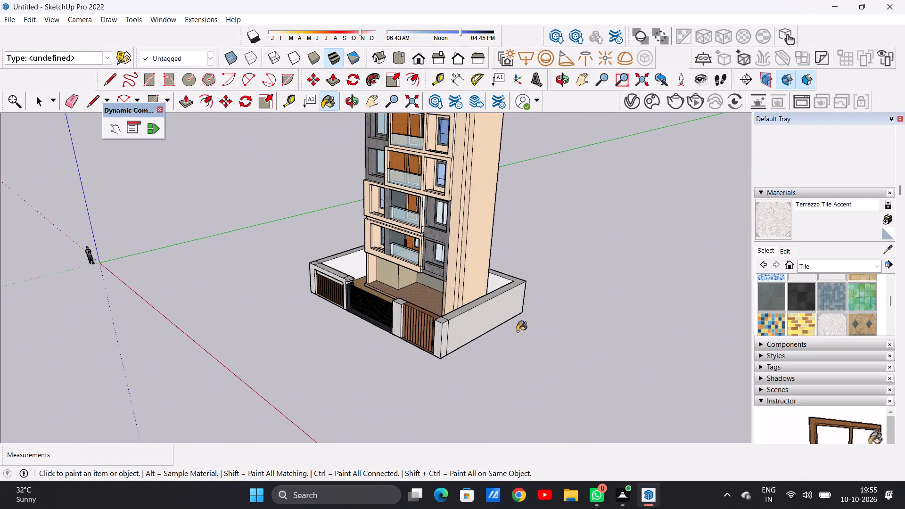
middle_drag(517, 331, 435, 405)
scroll(498, 334, up, 18)
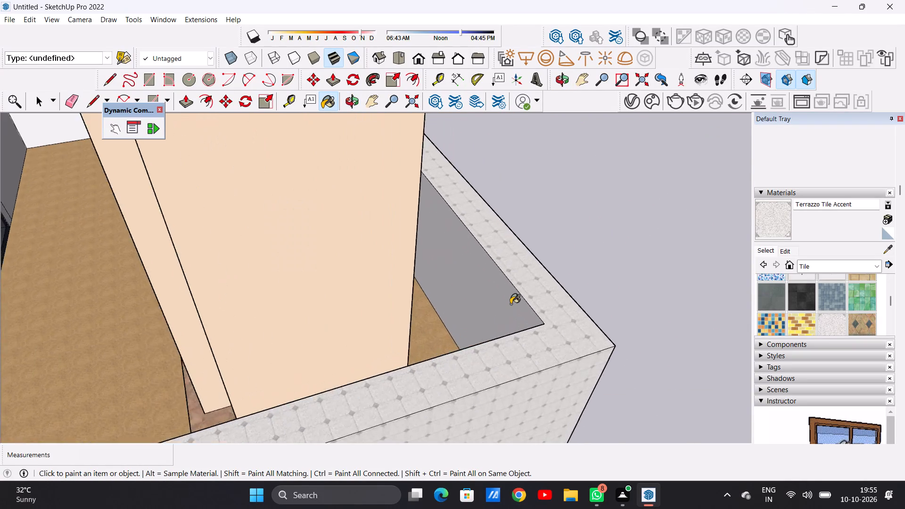
scroll(510, 304, up, 4)
click(505, 305)
scroll(476, 340, down, 19)
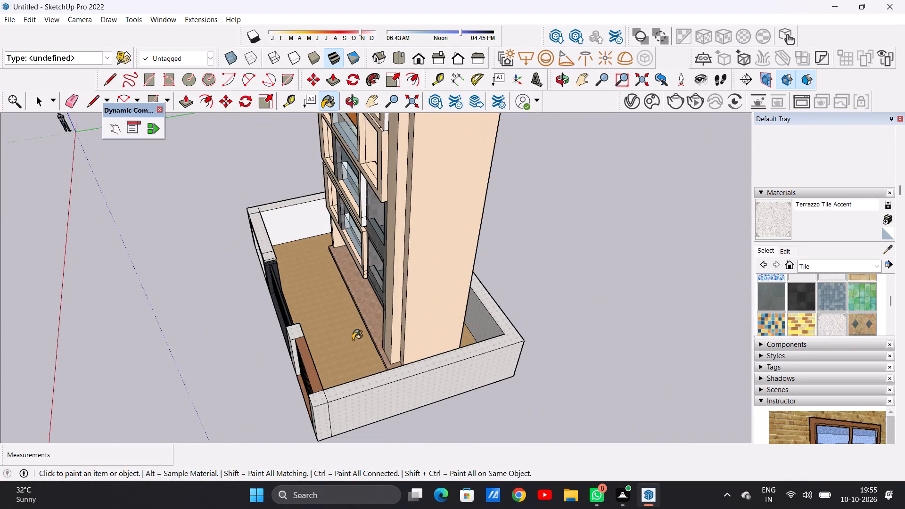
Paint the courtyard-side face of the side wall next to the lighter-wood panel with Terrazzo Tile Accent.
middle_drag(353, 340, 703, 321)
middle_drag(431, 328, 515, 326)
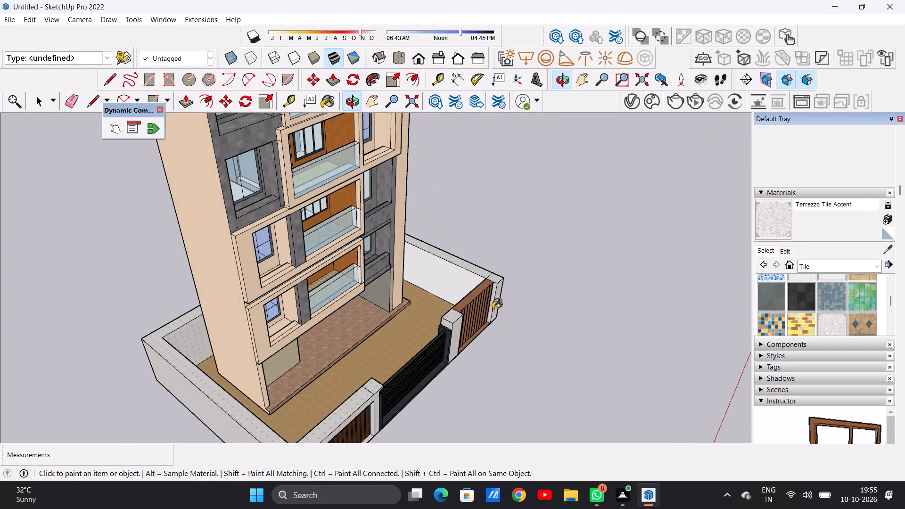
scroll(470, 281, up, 13)
scroll(469, 279, down, 1)
scroll(469, 279, up, 3)
click(465, 278)
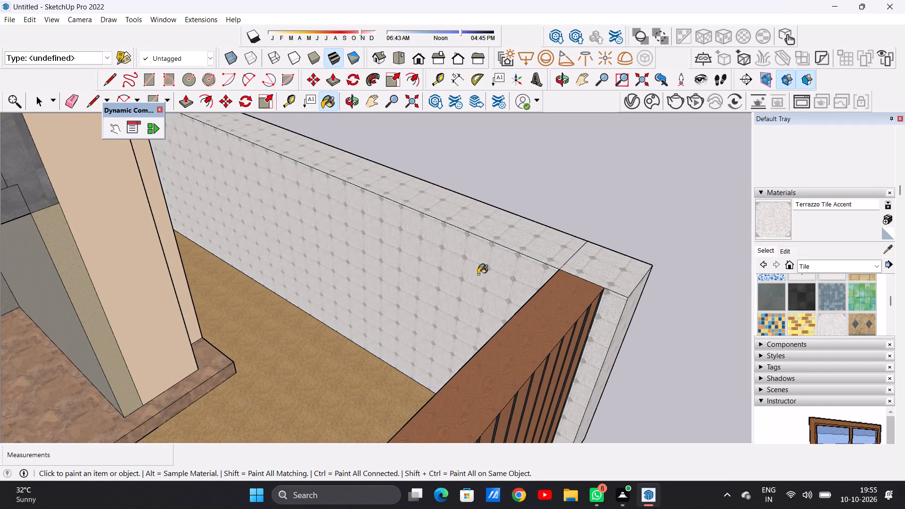
scroll(483, 272, up, 9)
scroll(509, 275, down, 1)
scroll(509, 275, up, 5)
scroll(484, 293, down, 20)
scroll(484, 293, down, 2)
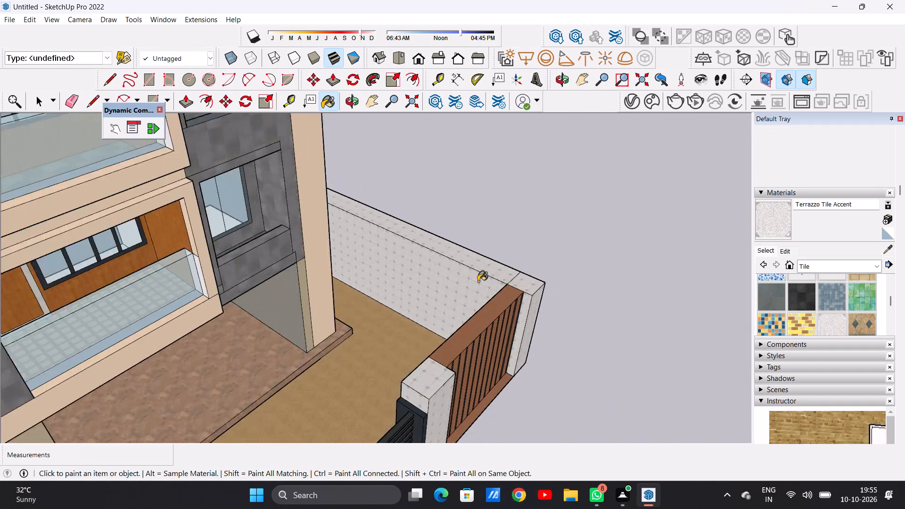
scroll(478, 281, down, 12)
Paint the courtyard-side face of the side wall nearest the dark-wood panel with Terrazzo Tile Accent.
middle_drag(536, 301, 234, 324)
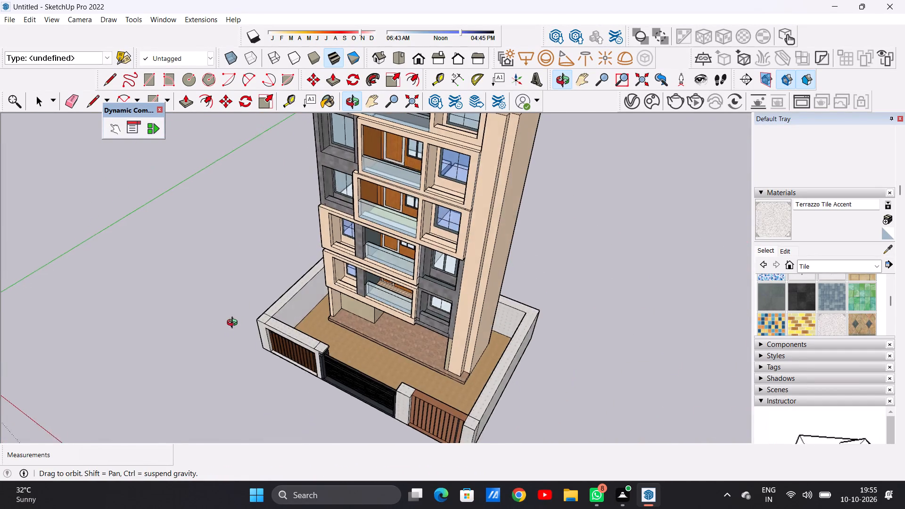
middle_drag(234, 324, 231, 325)
scroll(292, 291, up, 14)
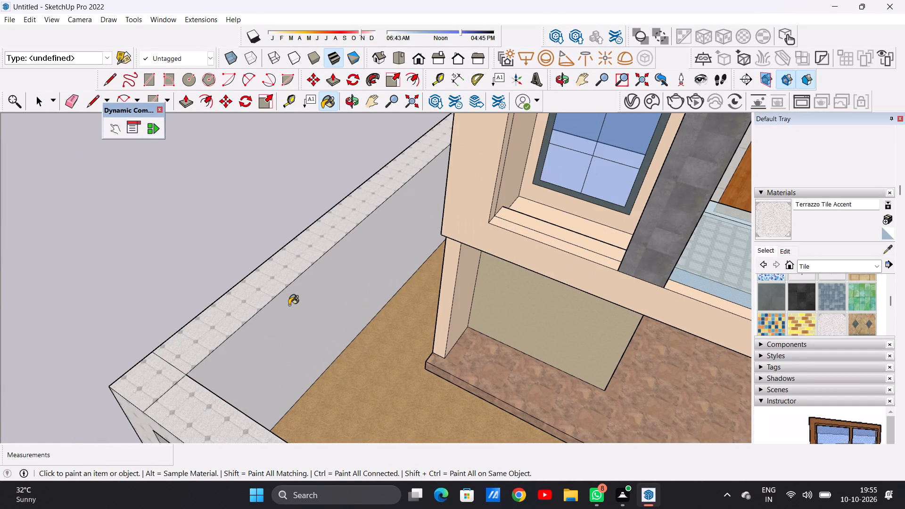
click(289, 305)
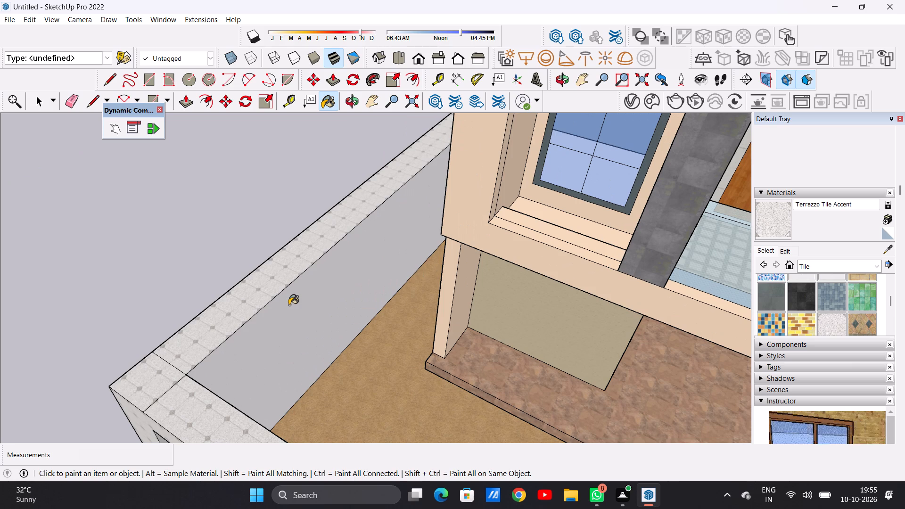
scroll(286, 367, down, 5)
key(space)
Examine the building's facade, roof and boundary wall from several sides for surfaces that still need material.
scroll(365, 352, down, 9)
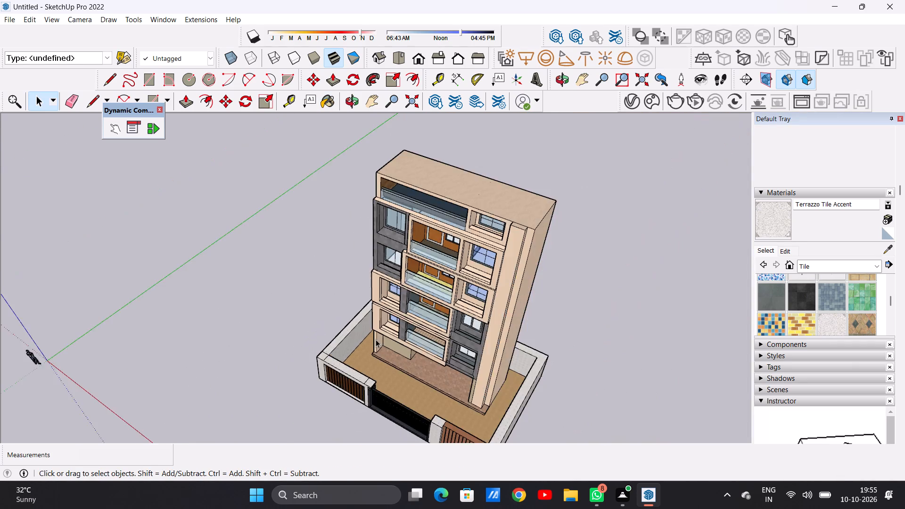
scroll(376, 339, down, 6)
middle_drag(449, 290, 542, 172)
scroll(474, 221, up, 5)
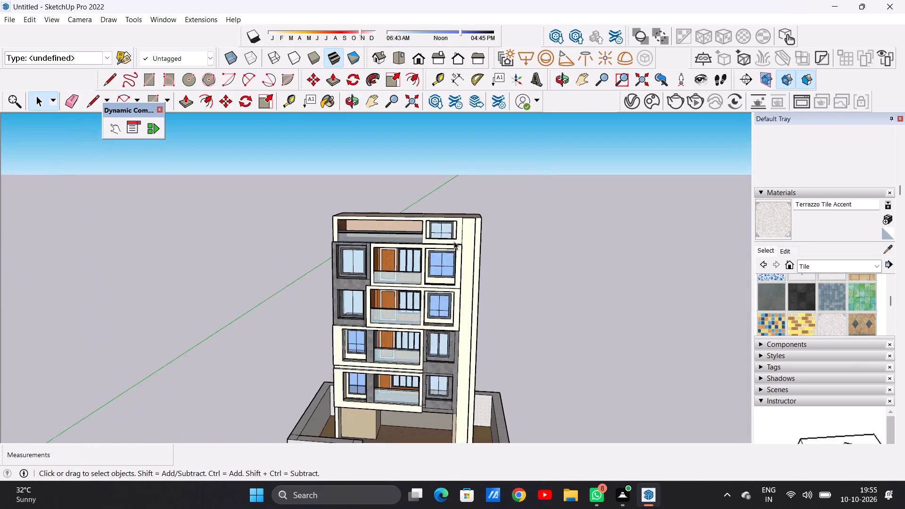
scroll(454, 241, up, 5)
scroll(427, 236, down, 1)
scroll(427, 236, up, 5)
middle_drag(468, 214, 320, 320)
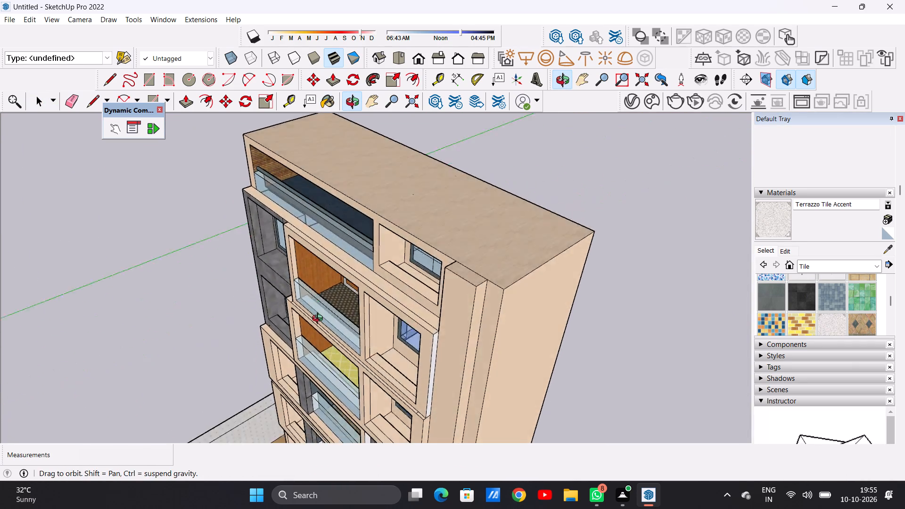
middle_drag(320, 320, 481, 391)
scroll(452, 248, down, 5)
scroll(409, 245, down, 6)
middle_drag(425, 328, 457, 228)
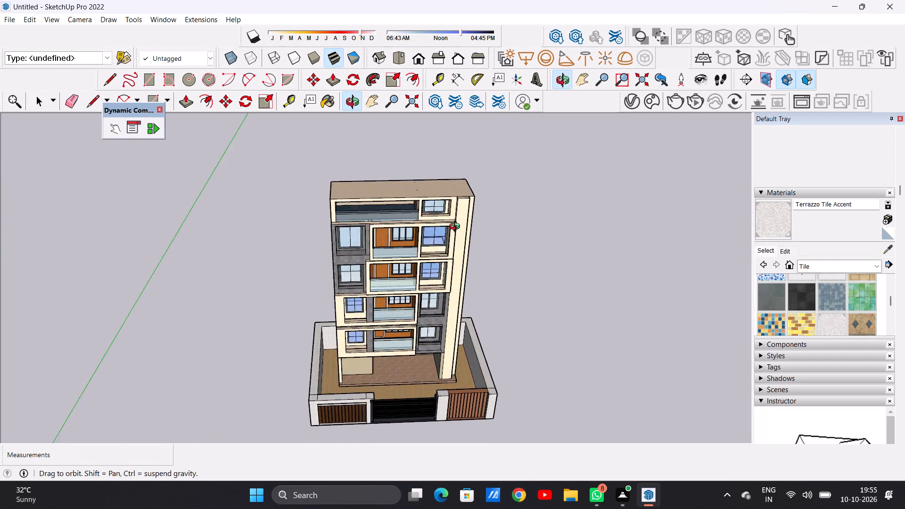
middle_drag(457, 228, 466, 170)
middle_drag(523, 320, 419, 315)
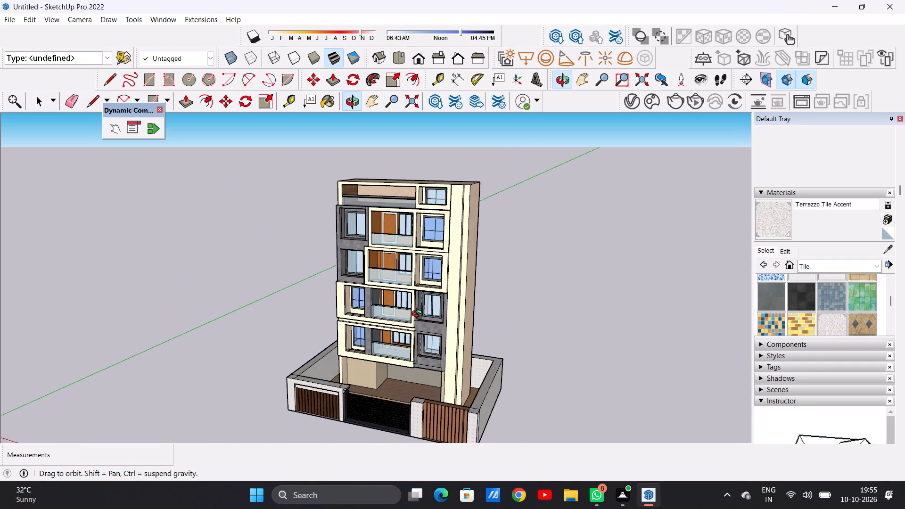
middle_drag(419, 315, 481, 298)
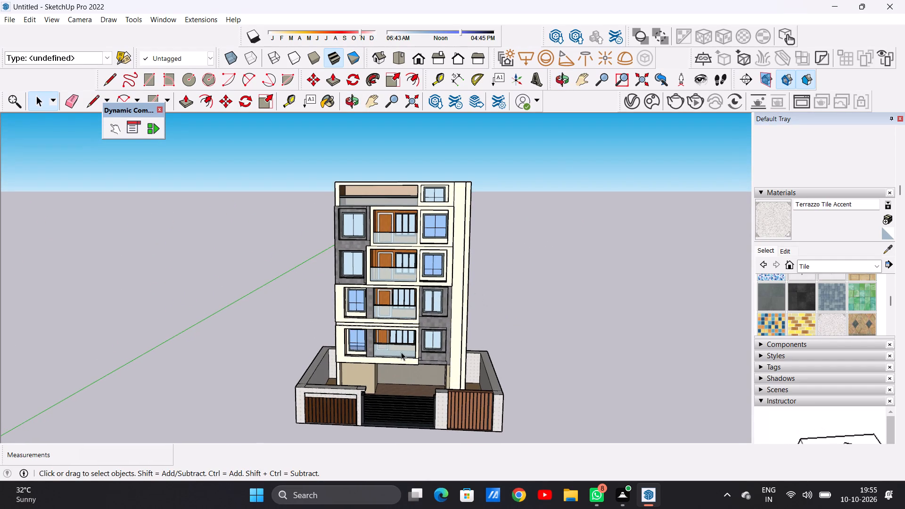
scroll(401, 353, down, 3)
scroll(402, 356, up, 7)
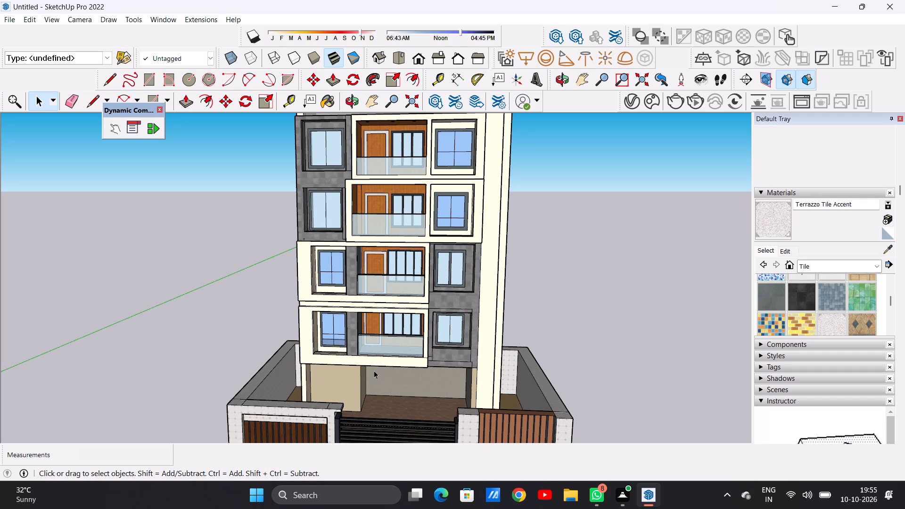
scroll(427, 301, down, 5)
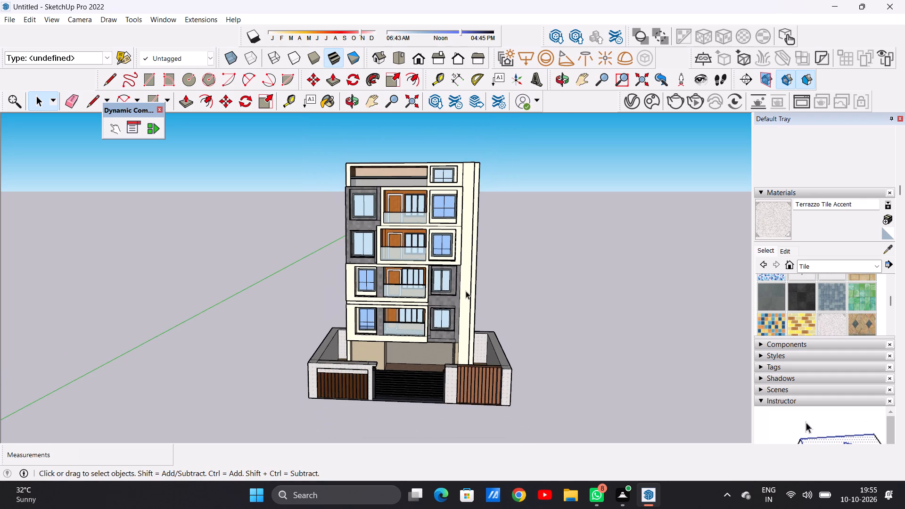
middle_drag(523, 275, 472, 280)
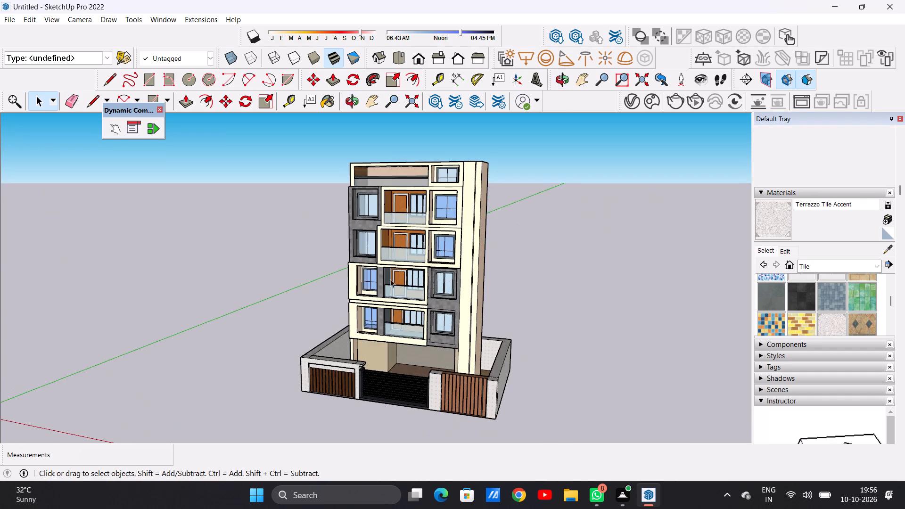
middle_drag(388, 287, 668, 288)
middle_drag(257, 279, 479, 291)
middle_drag(254, 301, 499, 293)
middle_drag(216, 314, 469, 340)
middle_drag(308, 337, 622, 326)
middle_drag(423, 348, 480, 348)
scroll(372, 299, down, 9)
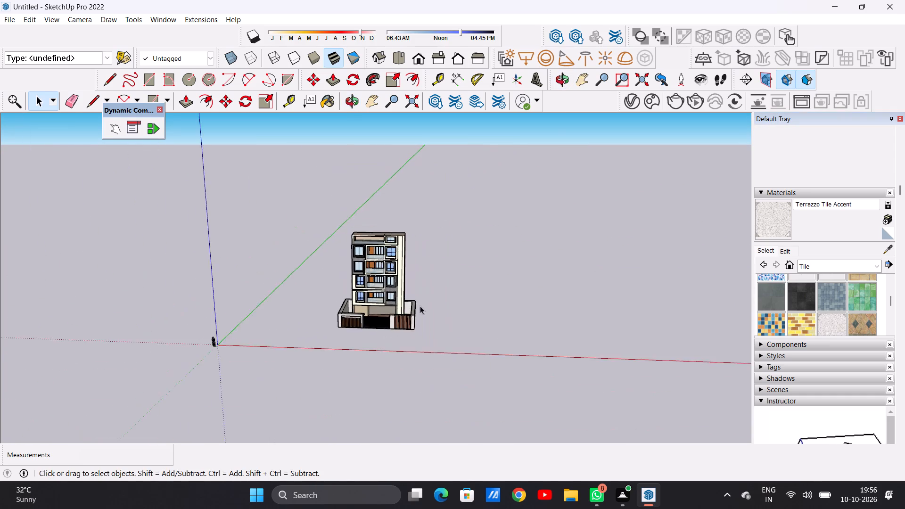
scroll(409, 322, up, 19)
middle_drag(277, 268, 290, 394)
scroll(293, 391, up, 4)
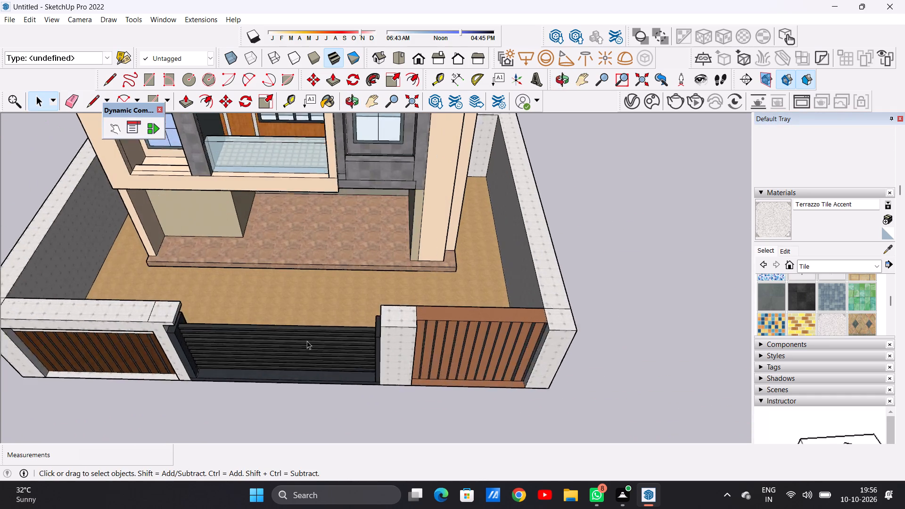
scroll(307, 341, up, 3)
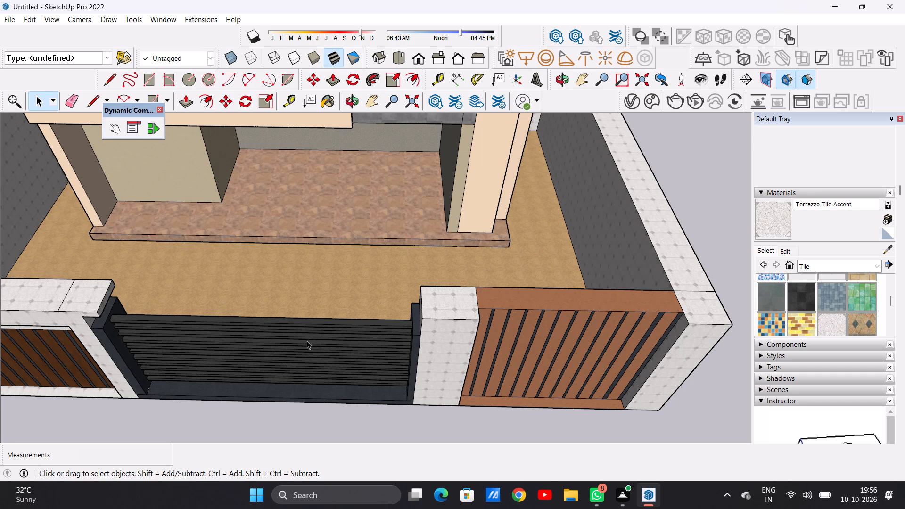
scroll(313, 276, down, 10)
middle_drag(383, 273, 341, 265)
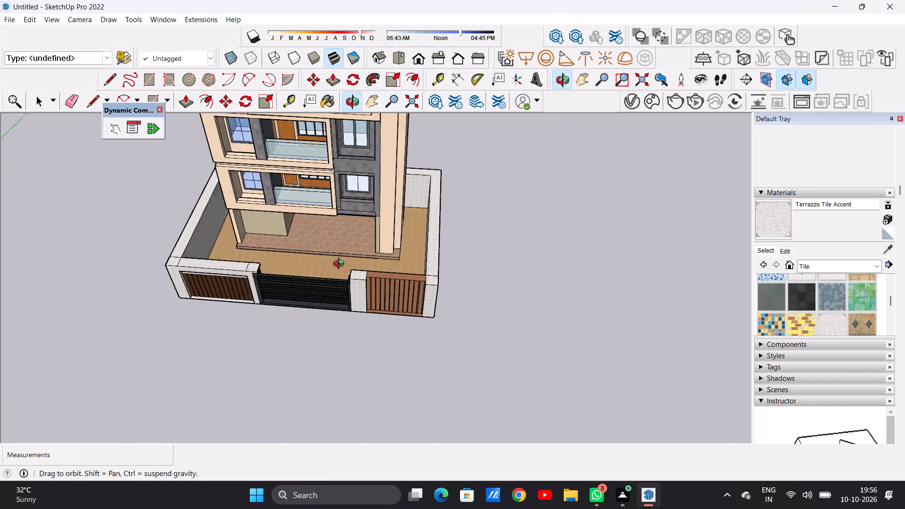
middle_drag(341, 265, 549, 248)
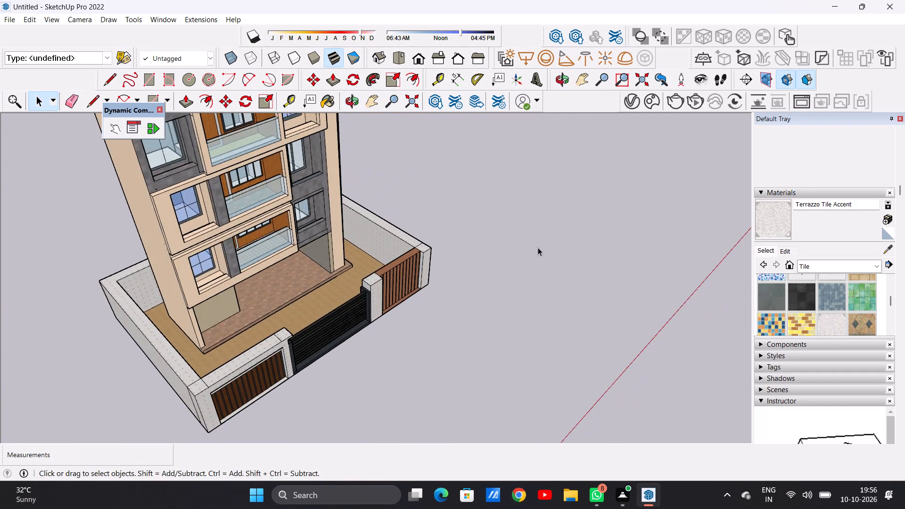
scroll(533, 243, down, 5)
middle_drag(302, 301, 261, 295)
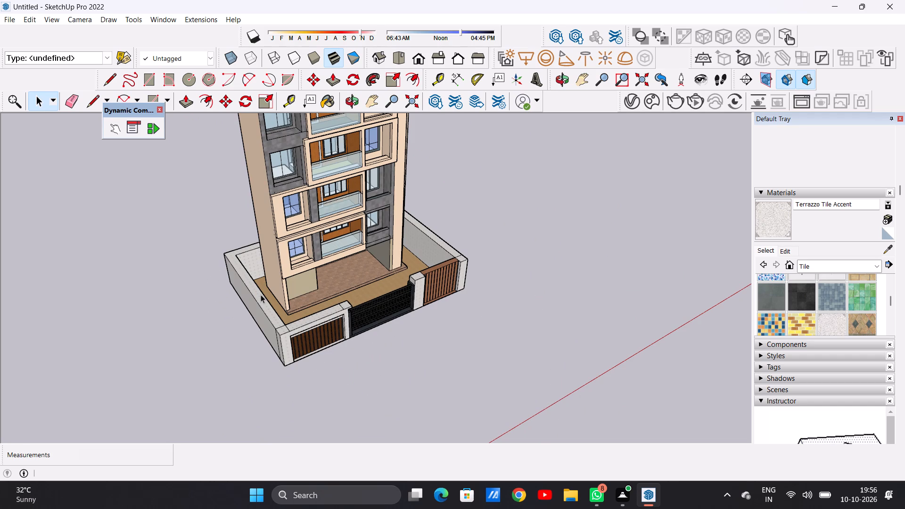
scroll(280, 277, down, 8)
middle_drag(335, 274, 333, 273)
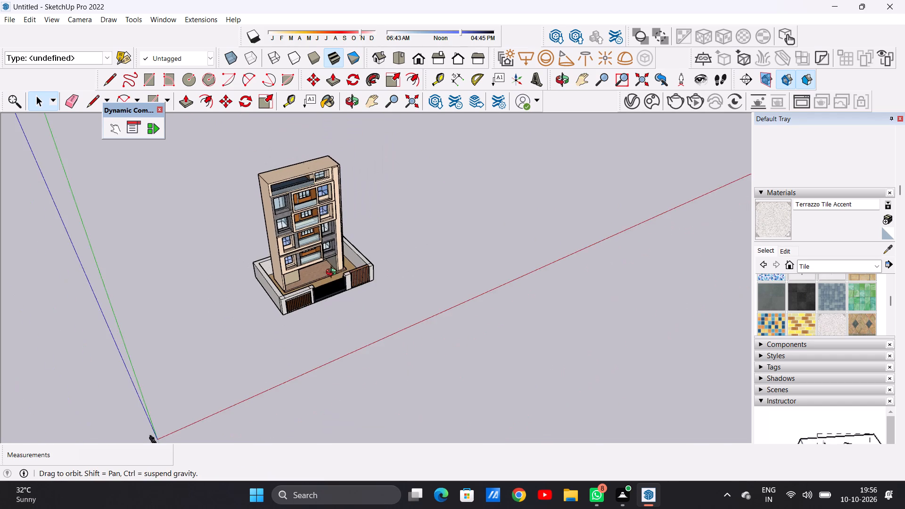
middle_drag(333, 273, 206, 254)
scroll(296, 252, up, 15)
middle_drag(347, 279, 283, 269)
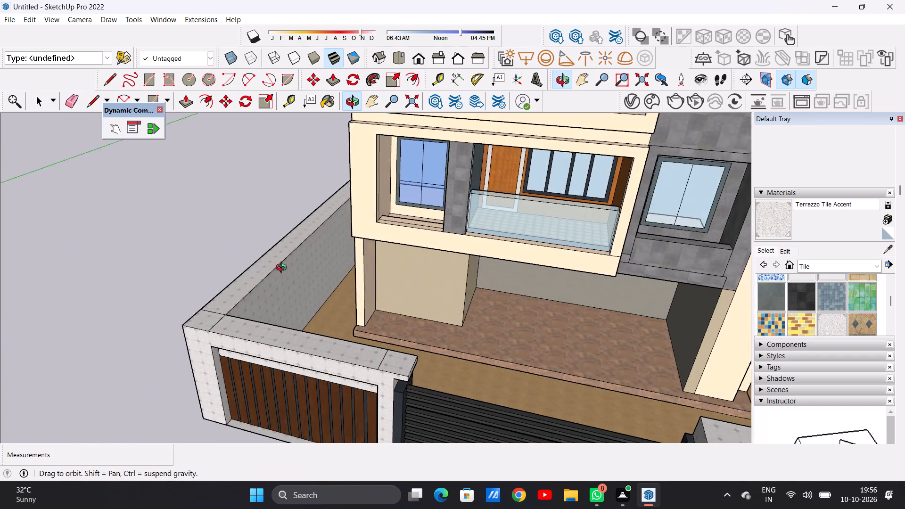
middle_drag(283, 269, 204, 302)
scroll(270, 302, up, 1)
scroll(358, 282, down, 9)
middle_drag(360, 301, 470, 269)
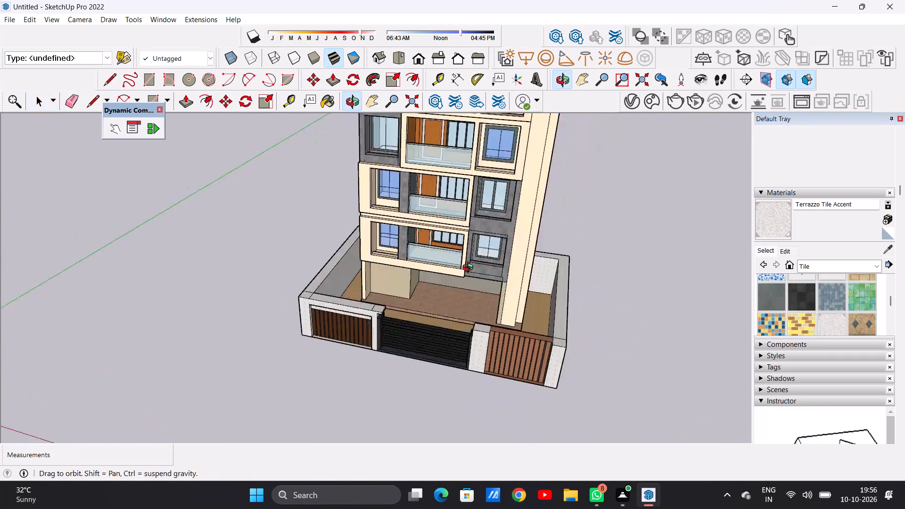
middle_drag(470, 269, 626, 235)
Paint the courtyard-side faces of the front wall behind the dark-wood panel, including the narrow gate-side strip, with Terrazzo Tile Accent.
middle_drag(250, 377, 566, 329)
scroll(357, 312, up, 1)
middle_drag(357, 312, 398, 405)
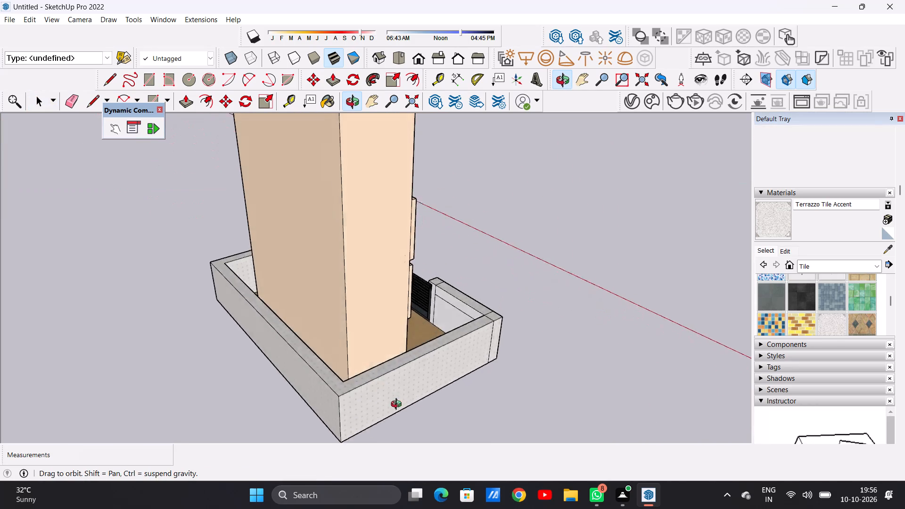
middle_drag(398, 405, 421, 414)
scroll(458, 329, up, 12)
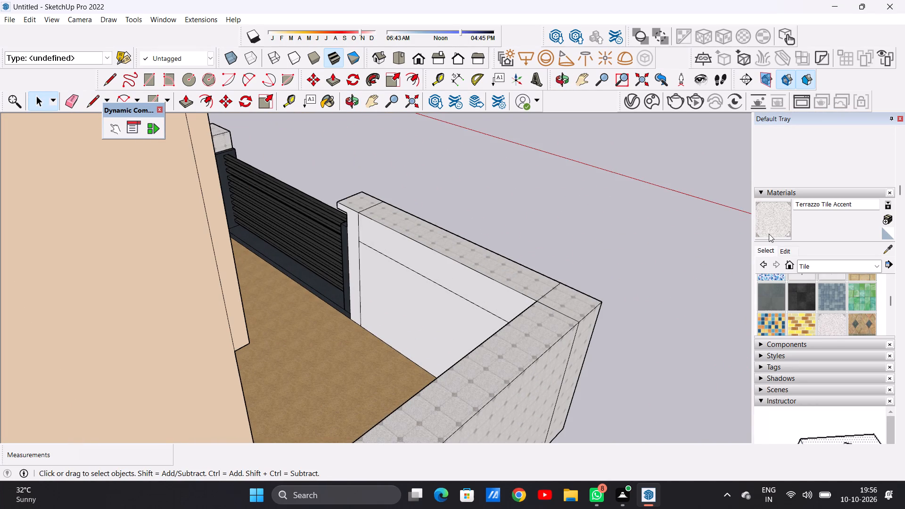
click(765, 222)
scroll(448, 302, up, 6)
scroll(495, 292, down, 1)
scroll(495, 292, up, 4)
click(500, 263)
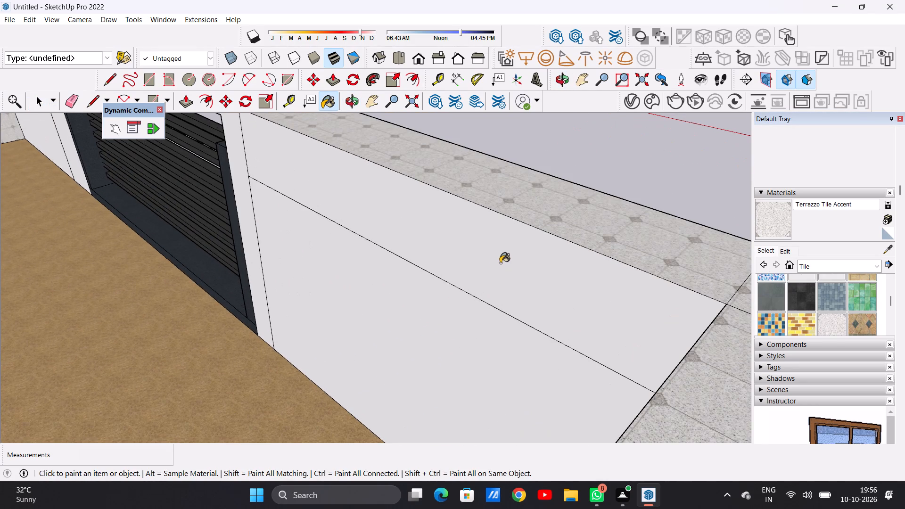
click(424, 307)
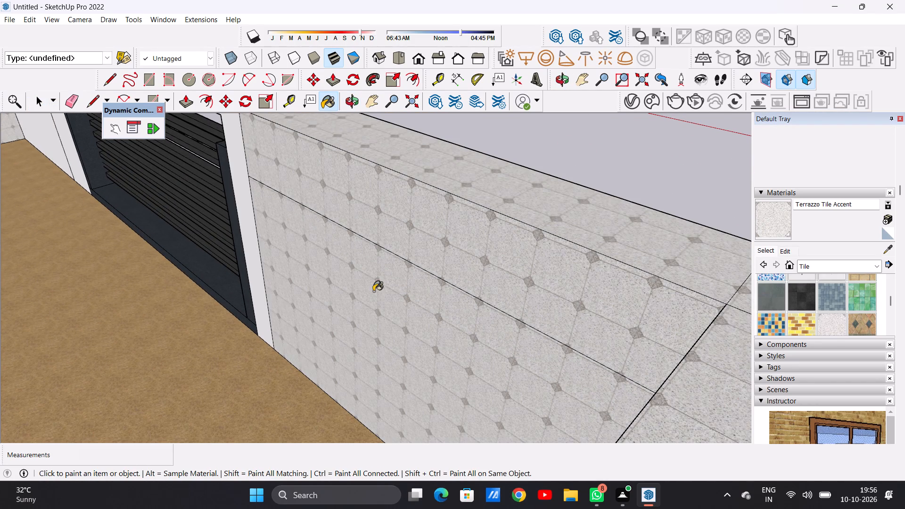
scroll(313, 279, up, 5)
click(229, 281)
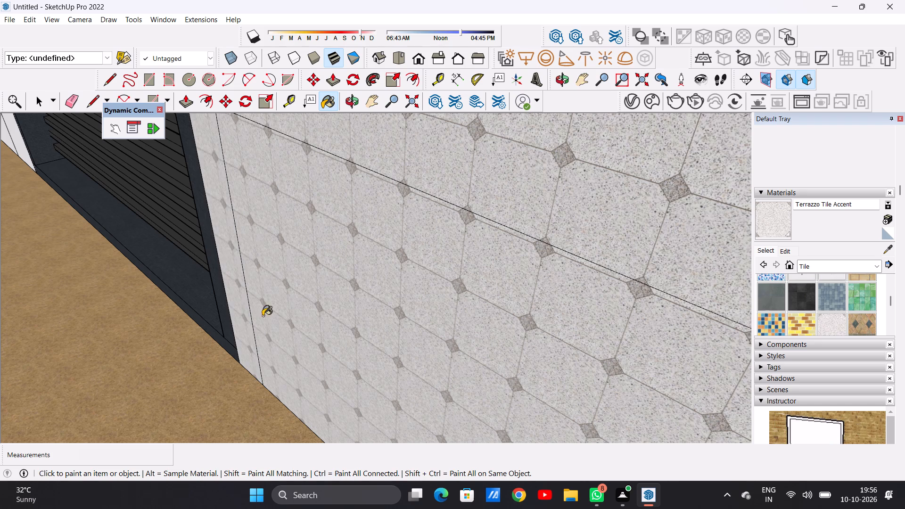
Paint the courtyard-side faces of the gate pillar and front wall section behind the lighter-wood panel with Terrazzo Tile Accent.
scroll(344, 341, down, 18)
middle_drag(378, 291, 304, 322)
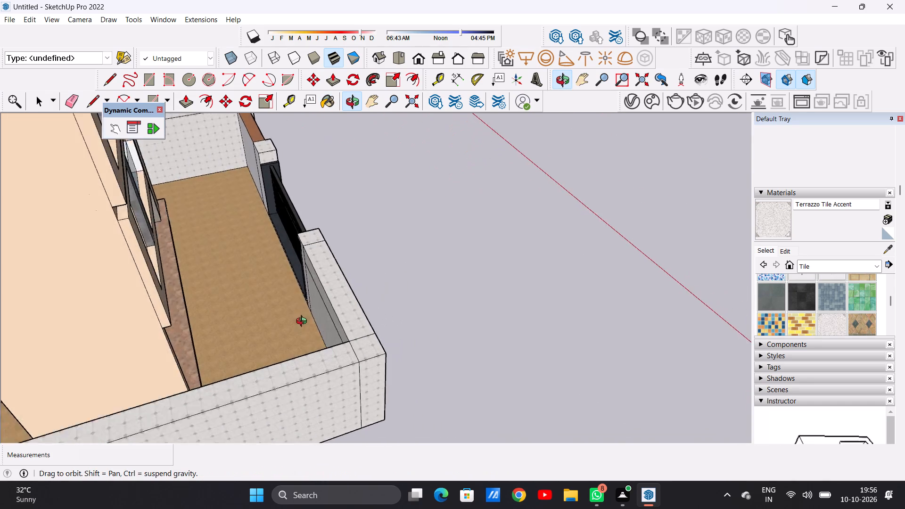
middle_drag(304, 322, 325, 323)
scroll(315, 326, down, 10)
middle_drag(152, 341, 452, 280)
middle_drag(177, 377, 288, 347)
scroll(288, 345, up, 1)
scroll(284, 331, down, 12)
scroll(258, 384, up, 13)
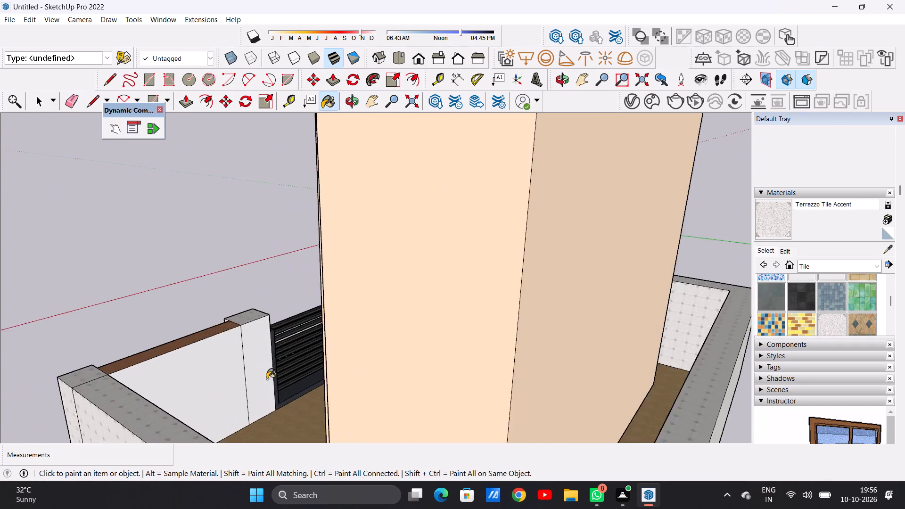
scroll(267, 379, up, 9)
click(254, 361)
click(161, 381)
Paint the two unpainted side faces of the lower balcony frame beside the grey stone window bay with 0012_Bisque from Colors-Named.
scroll(192, 364, down, 7)
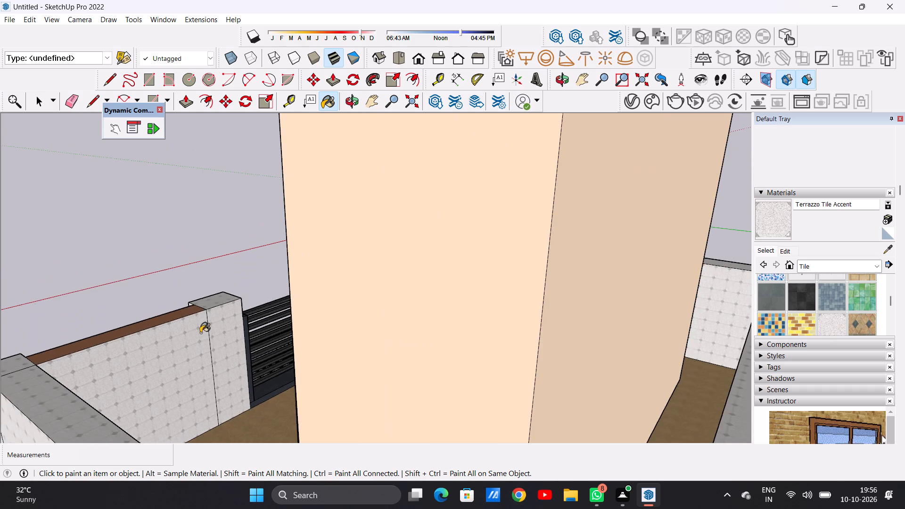
middle_drag(206, 337, 381, 395)
scroll(302, 365, down, 8)
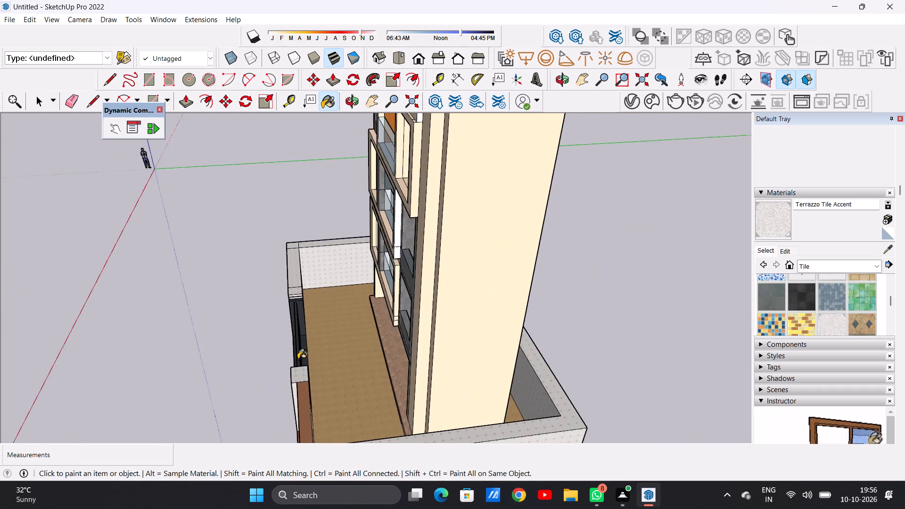
scroll(298, 359, down, 2)
middle_drag(260, 365, 288, 359)
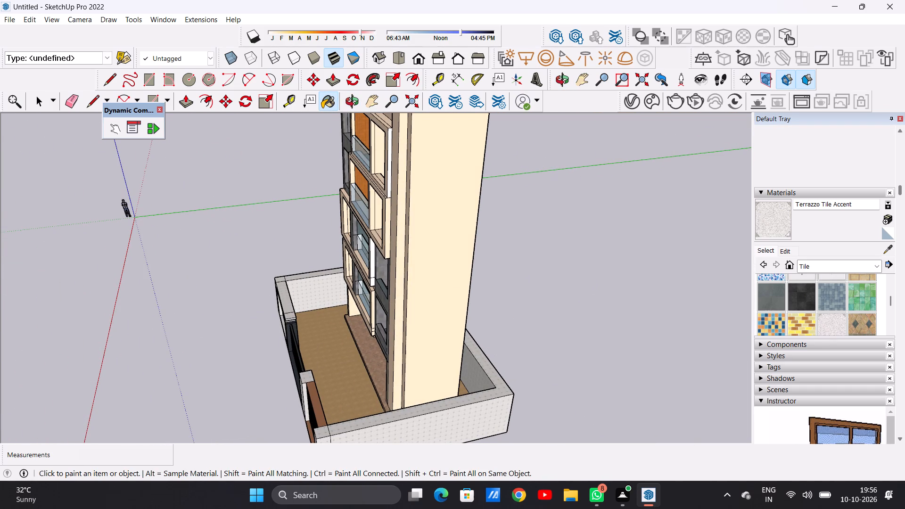
click(875, 268)
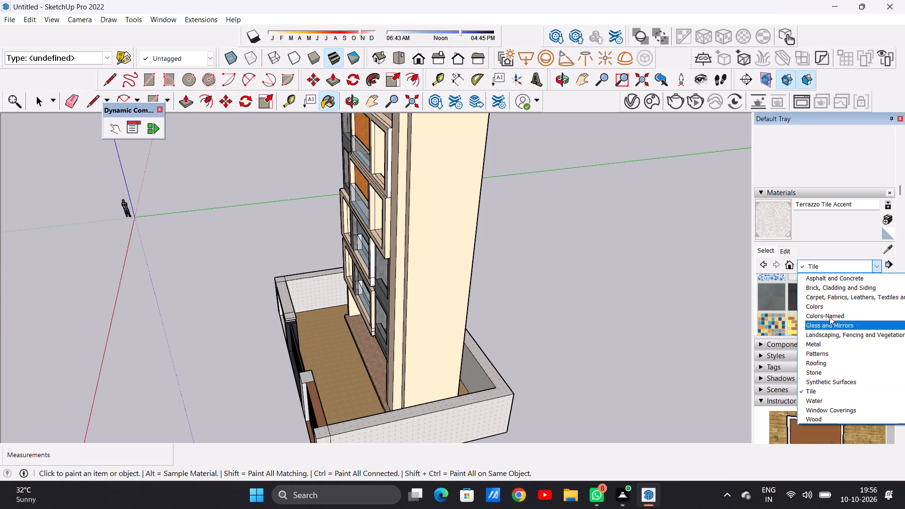
click(832, 307)
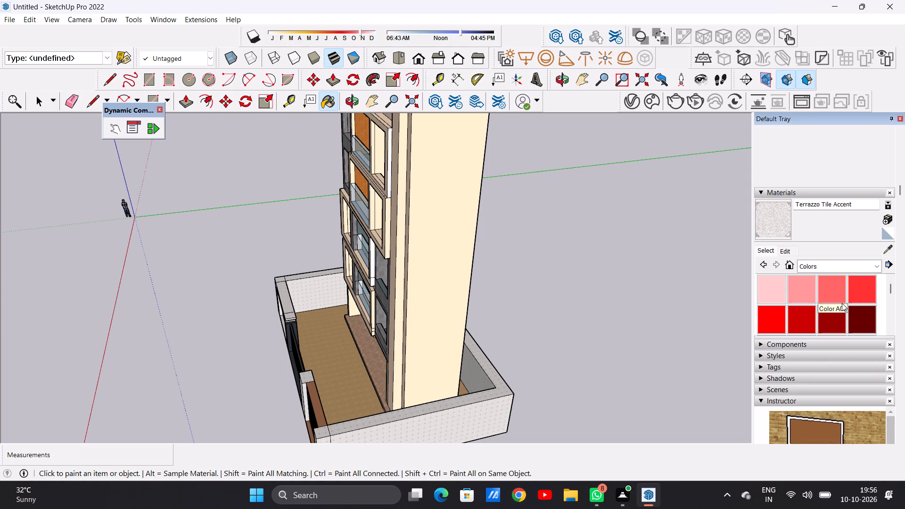
scroll(842, 303, down, 1)
click(870, 267)
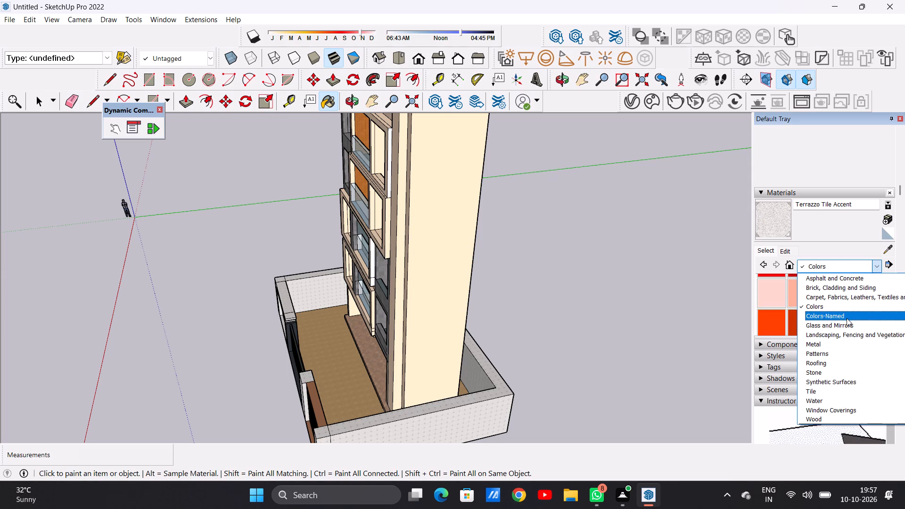
click(847, 318)
scroll(842, 316, down, 1)
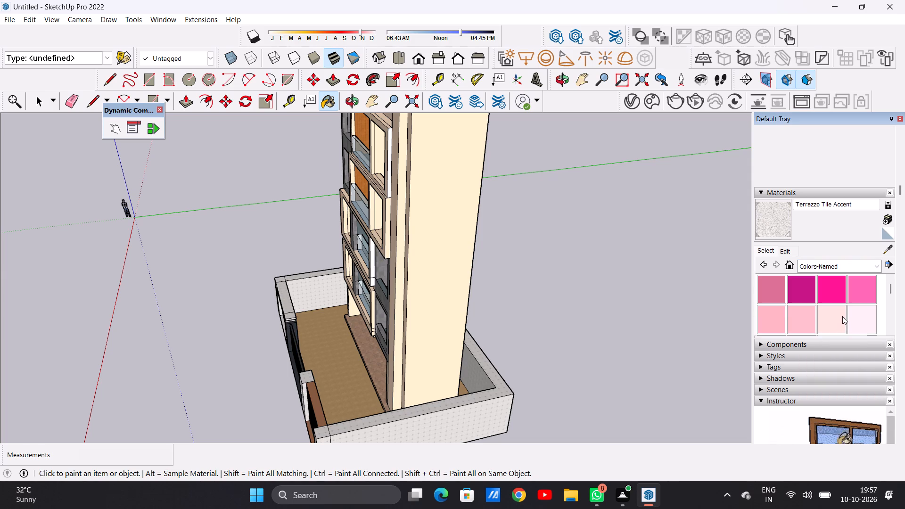
click(870, 292)
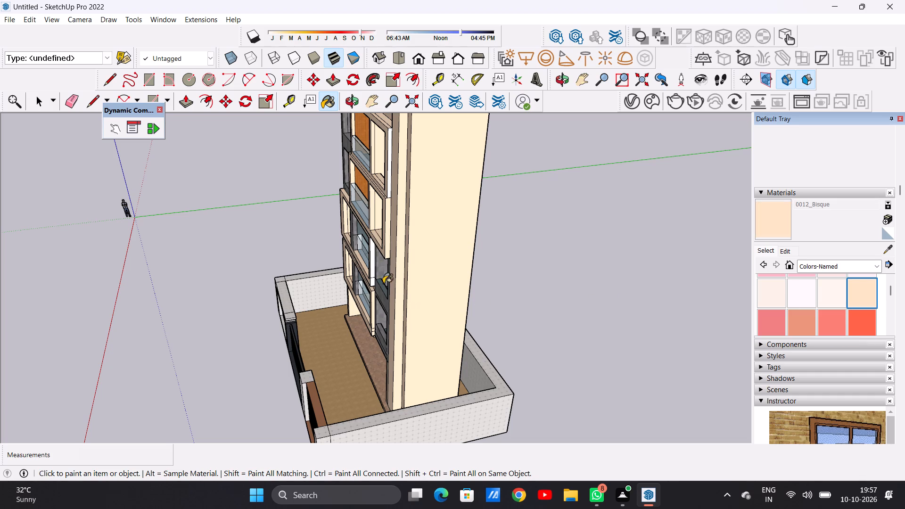
scroll(377, 282, up, 20)
scroll(377, 282, up, 9)
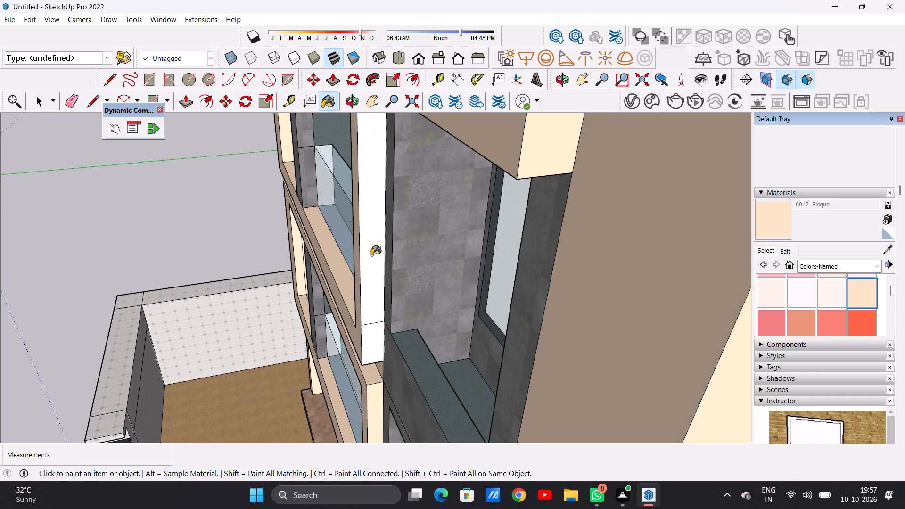
click(371, 255)
scroll(363, 305, down, 4)
scroll(368, 328, up, 14)
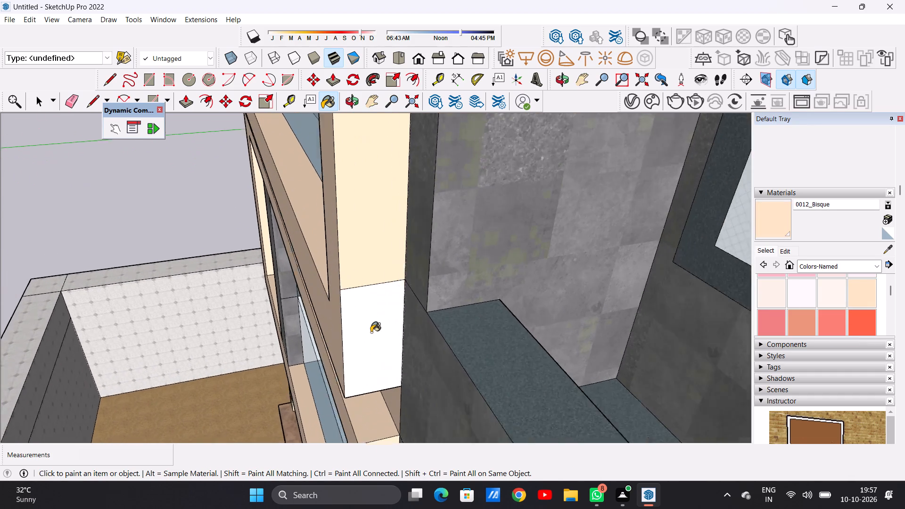
scroll(371, 332, up, 1)
click(371, 332)
Paint the remaining strip at the top of that frame's side and the unpainted side face of the upper balcony frame with 0012_Bisque.
scroll(366, 317, down, 20)
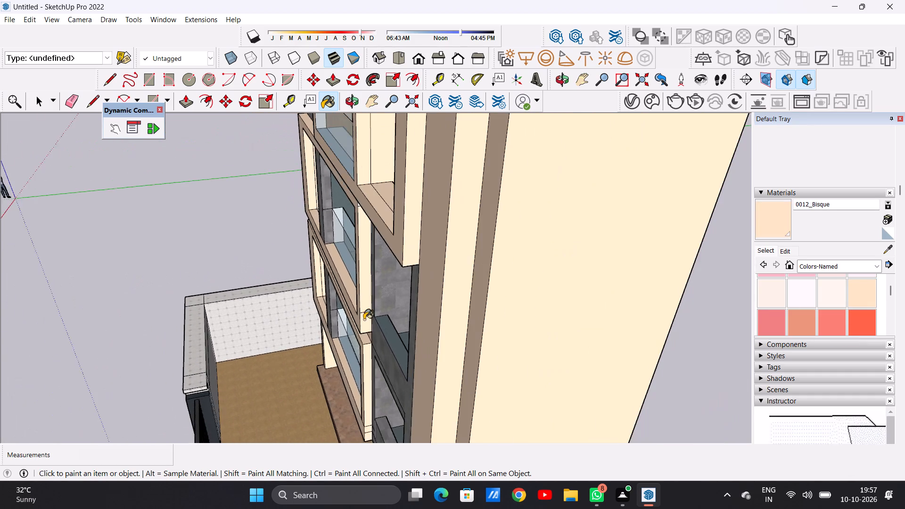
scroll(364, 320, down, 4)
middle_drag(359, 287, 365, 245)
scroll(375, 226, up, 10)
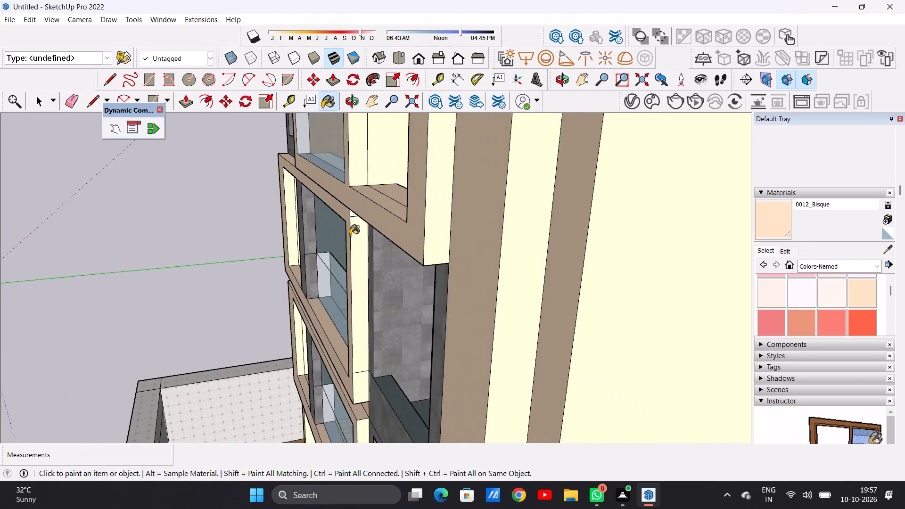
scroll(350, 235, up, 5)
scroll(356, 194, up, 9)
click(350, 191)
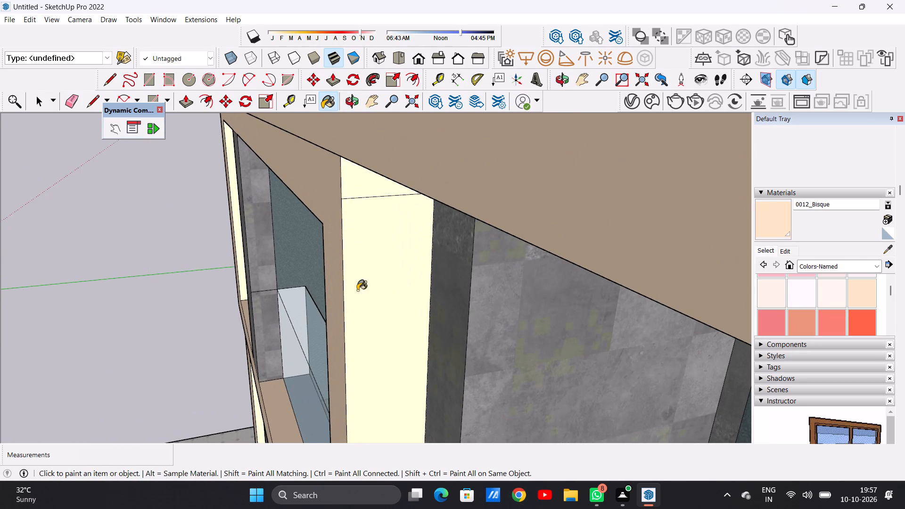
scroll(359, 297, down, 20)
scroll(359, 297, down, 4)
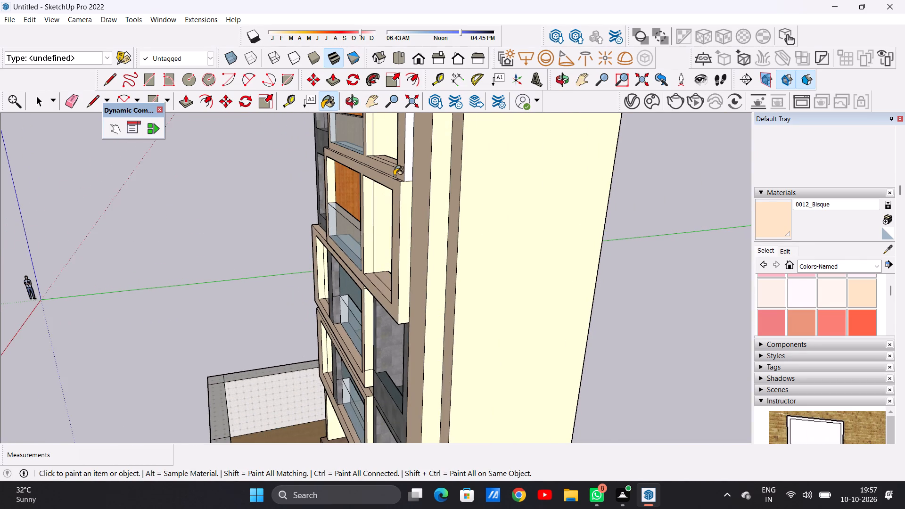
scroll(408, 165, up, 2)
scroll(408, 165, down, 1)
scroll(408, 166, up, 3)
click(408, 170)
scroll(400, 239, down, 11)
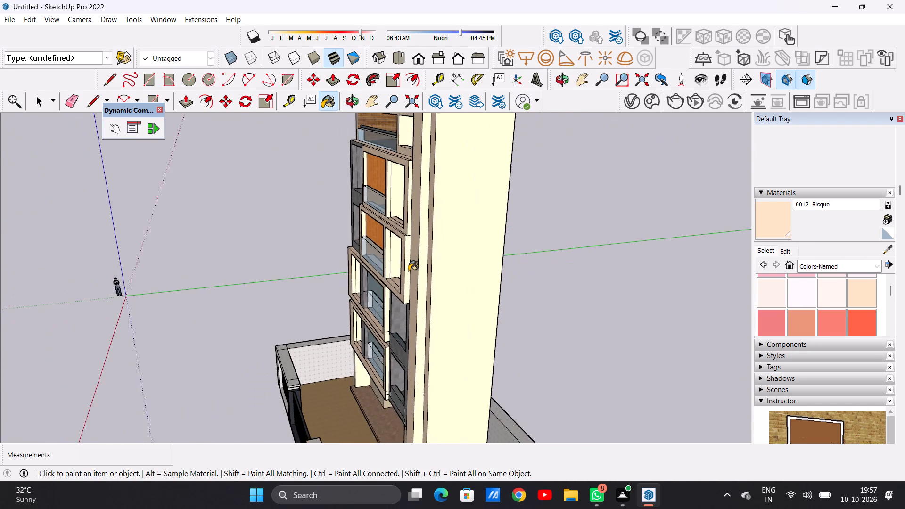
Paint the ceilings of the three window recesses beside the balconies on the top three floors with 0012_Bisque.
scroll(409, 271, down, 5)
scroll(398, 229, up, 12)
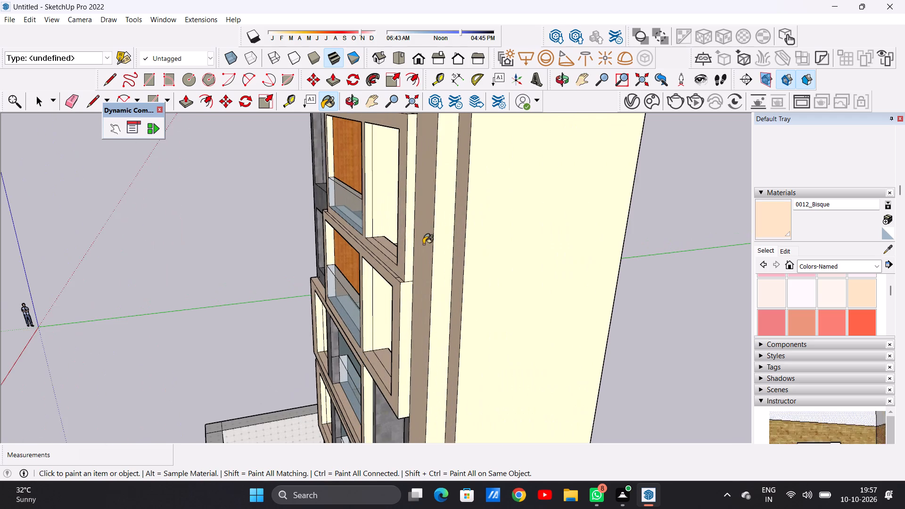
middle_drag(422, 244, 450, 242)
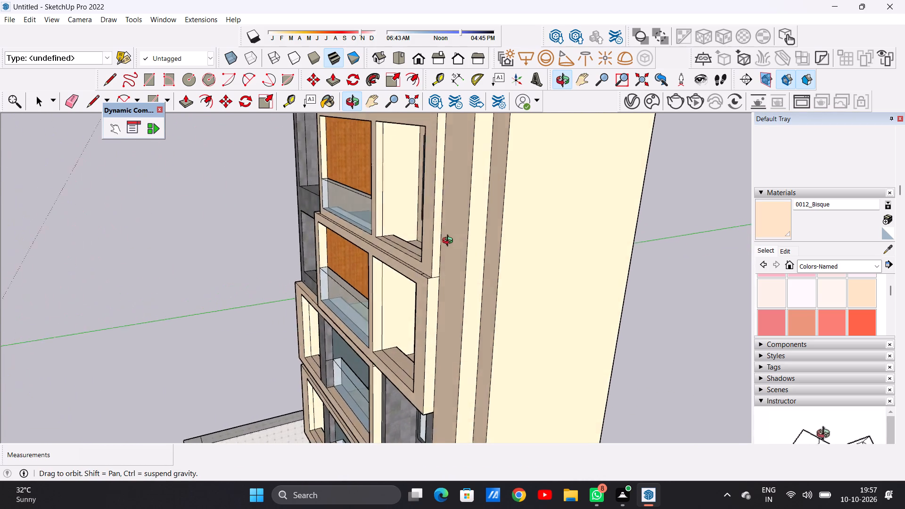
middle_drag(450, 242, 517, 239)
scroll(468, 237, down, 4)
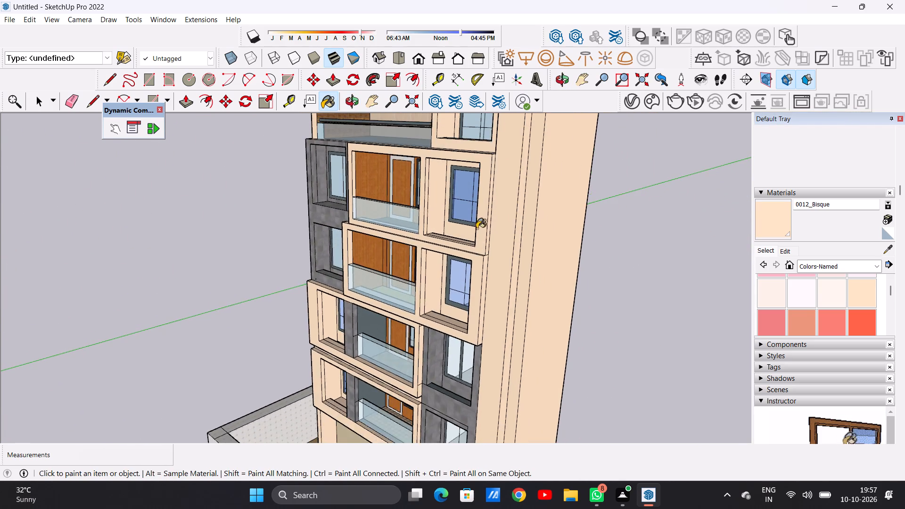
scroll(480, 224, down, 9)
middle_drag(424, 262, 580, 242)
middle_drag(433, 251, 378, 205)
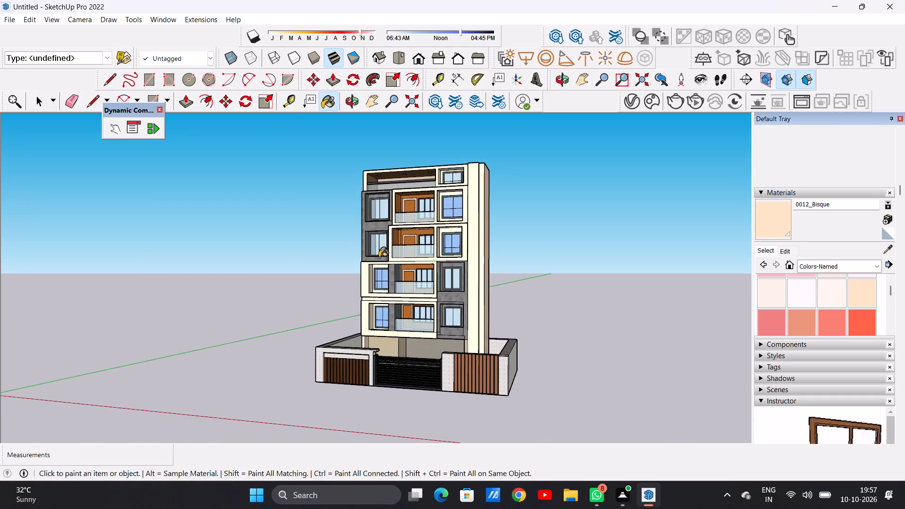
middle_drag(424, 284, 428, 172)
scroll(446, 208, up, 6)
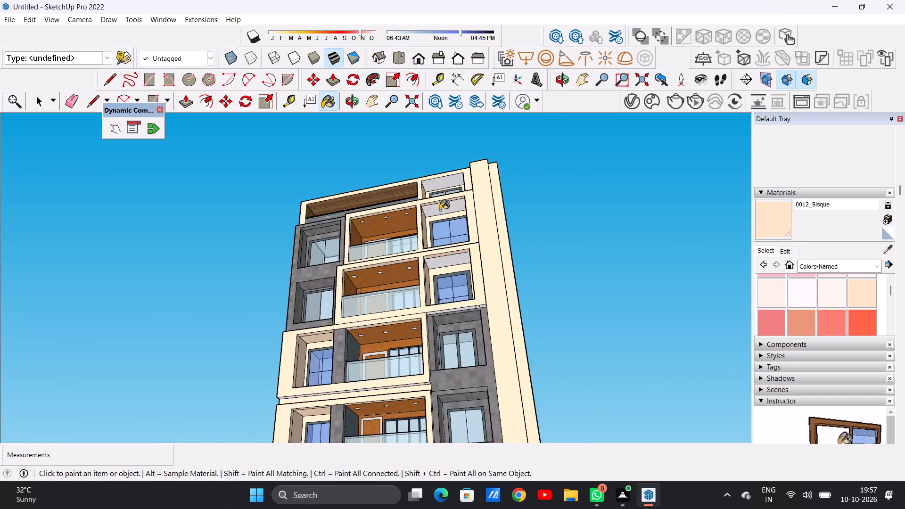
scroll(436, 213, up, 14)
click(438, 202)
scroll(419, 256, down, 13)
scroll(441, 304, up, 8)
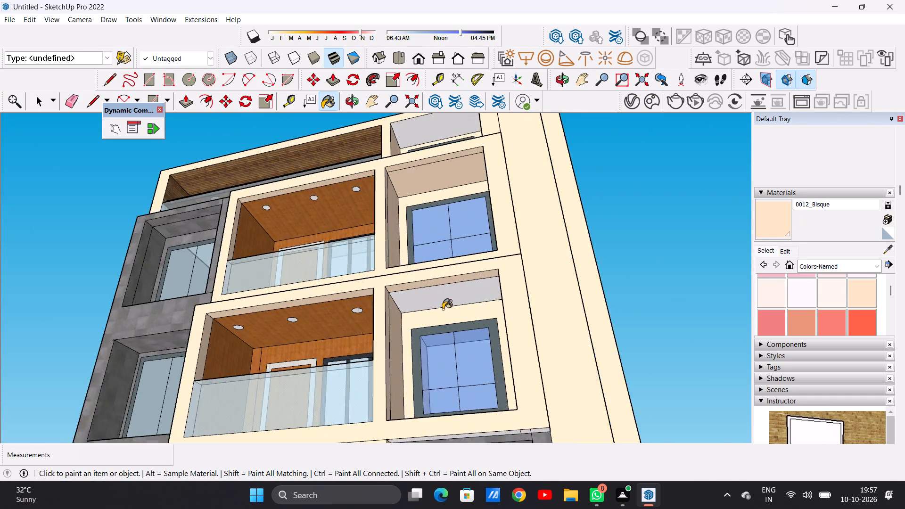
scroll(443, 309, up, 5)
click(424, 287)
scroll(425, 295, down, 20)
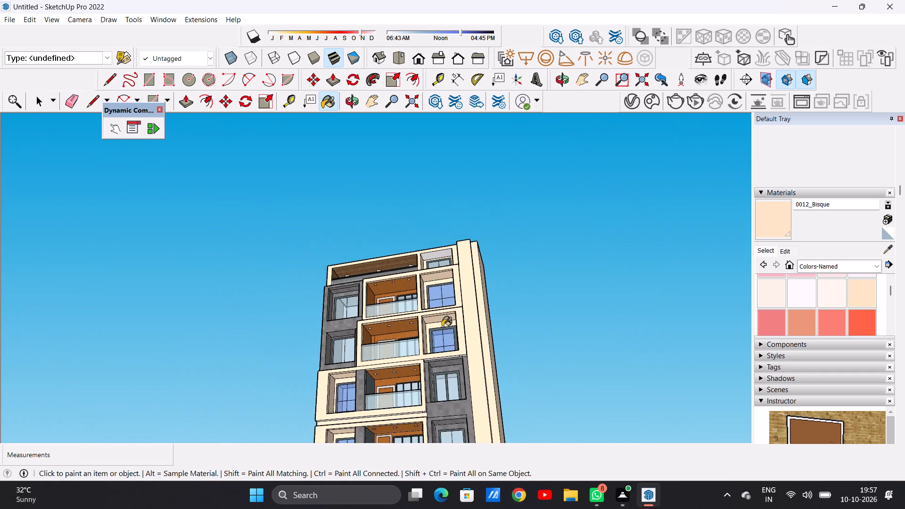
scroll(436, 254, up, 15)
click(436, 259)
scroll(437, 264, down, 4)
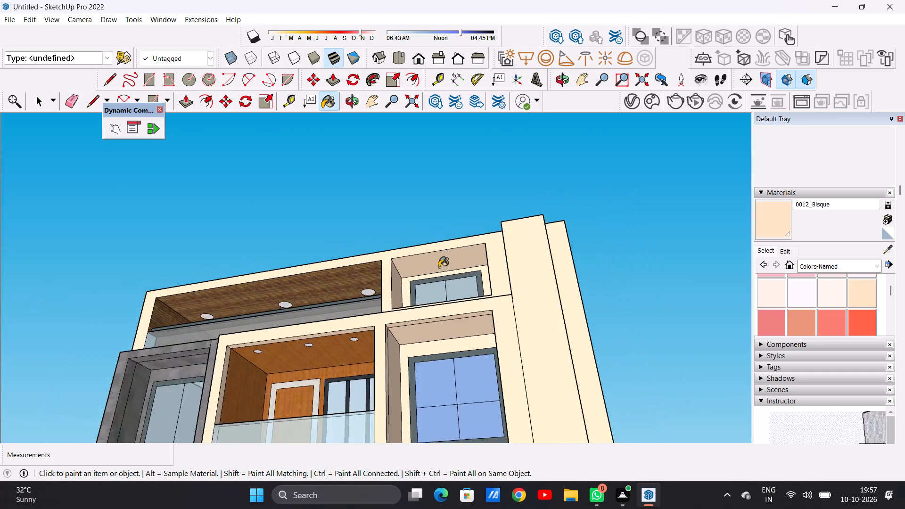
Paint the three underside strips of the projecting frame above the grey stone window bay with 0012_Bisque.
scroll(439, 267, down, 15)
scroll(434, 403, up, 8)
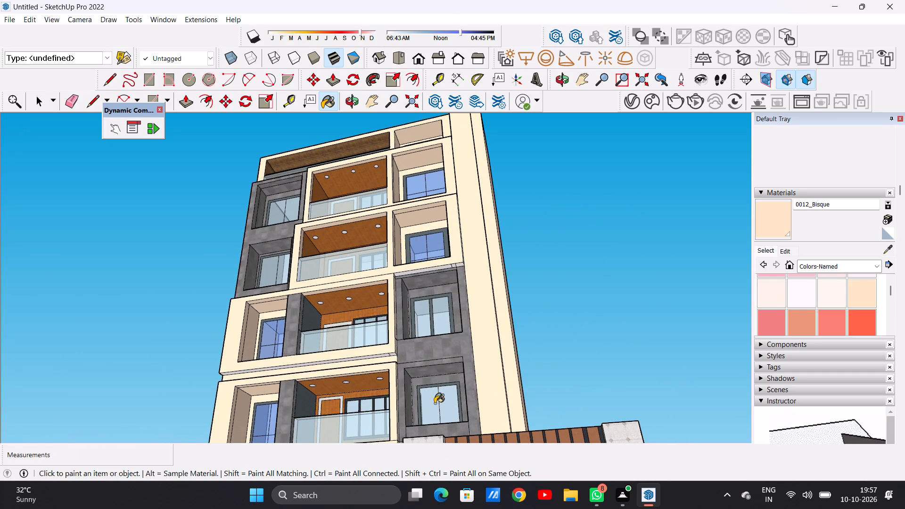
scroll(439, 263, up, 4)
scroll(438, 262, down, 1)
scroll(438, 262, up, 8)
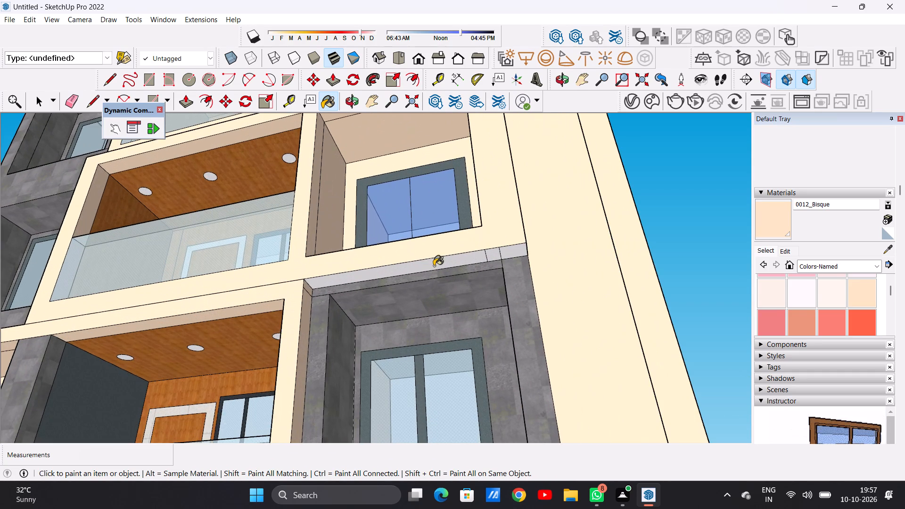
click(432, 263)
click(489, 256)
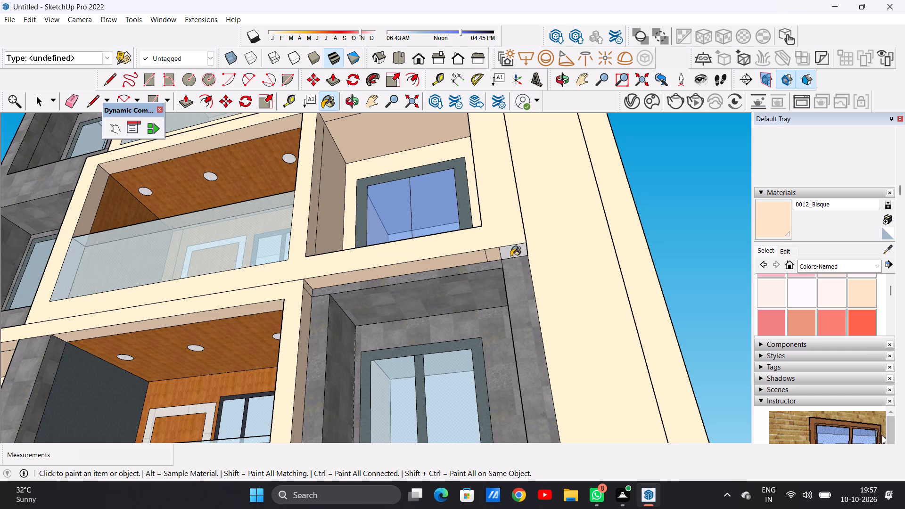
click(511, 256)
Examine the facade and roof from below, the front and above for faces that still need material.
scroll(462, 256, down, 12)
middle_drag(481, 271, 324, 345)
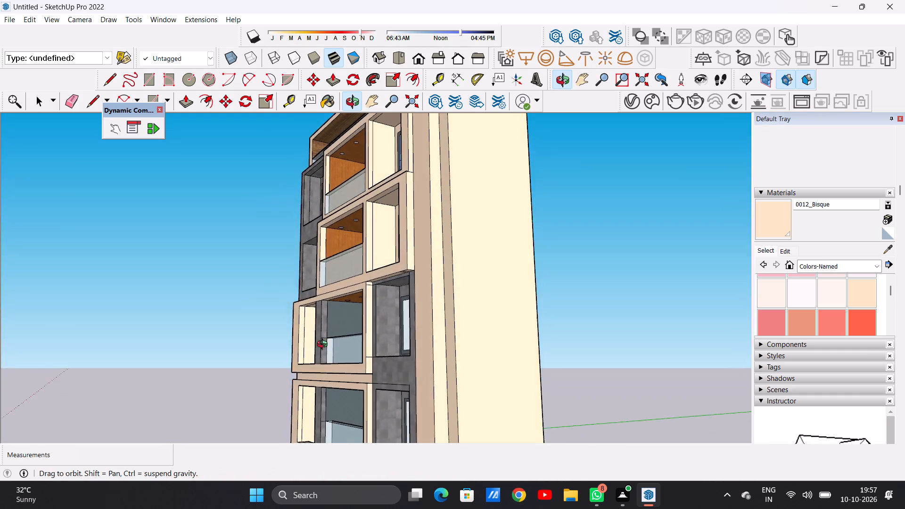
middle_drag(324, 345, 436, 290)
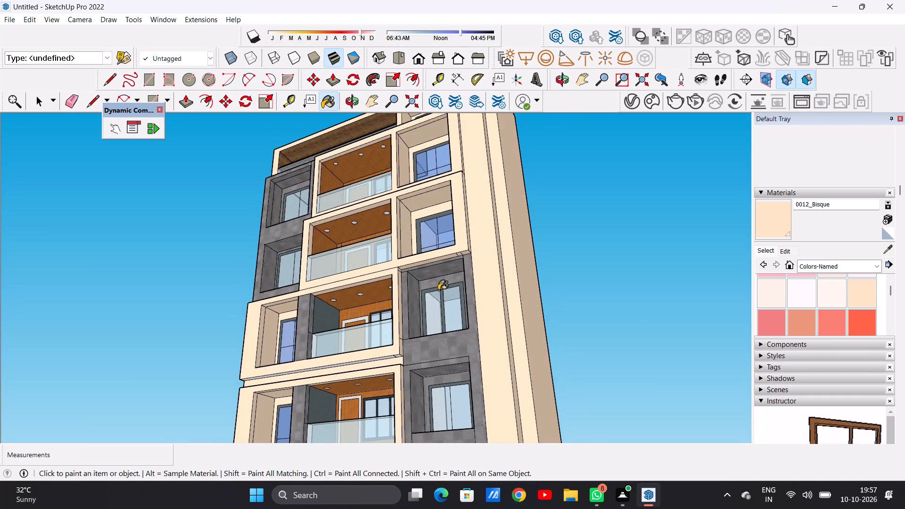
scroll(443, 292, down, 9)
middle_drag(449, 357, 503, 400)
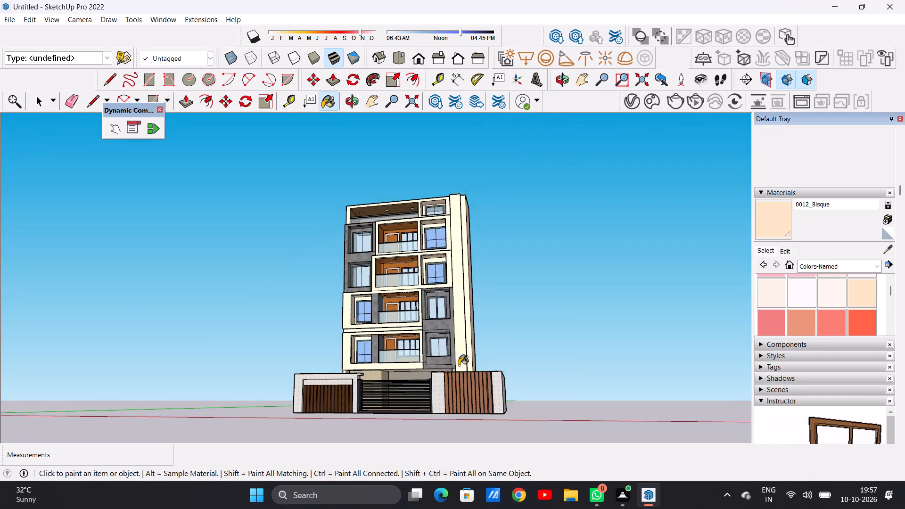
middle_drag(401, 338, 459, 431)
middle_drag(369, 341, 370, 487)
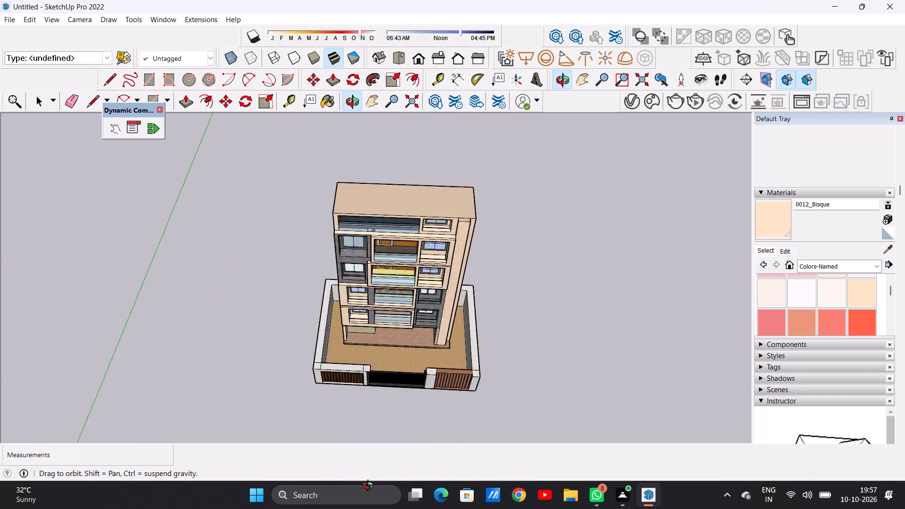
middle_drag(370, 487, 428, 448)
Examine the side walls, courtyard, boundary wall and gate from several sides for surfaces that still need material.
middle_drag(298, 381, 495, 409)
scroll(395, 345, up, 4)
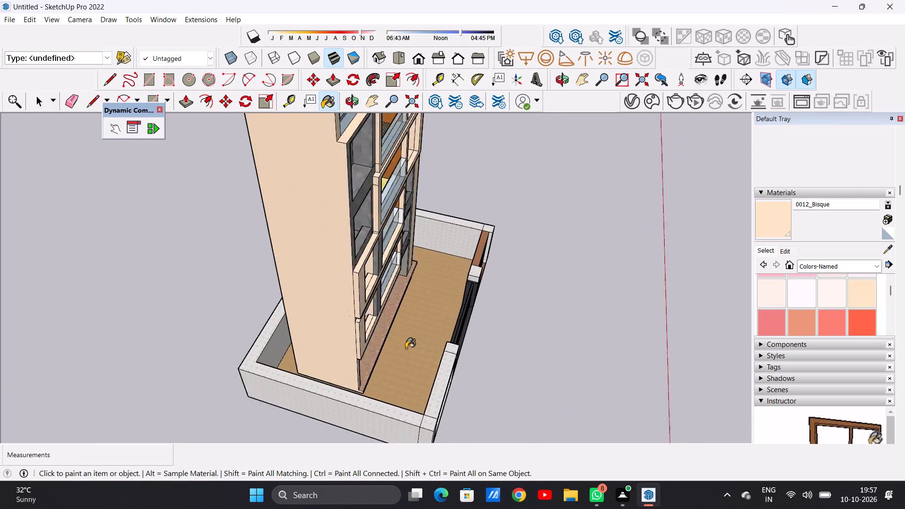
scroll(406, 348, up, 3)
middle_drag(409, 361, 532, 321)
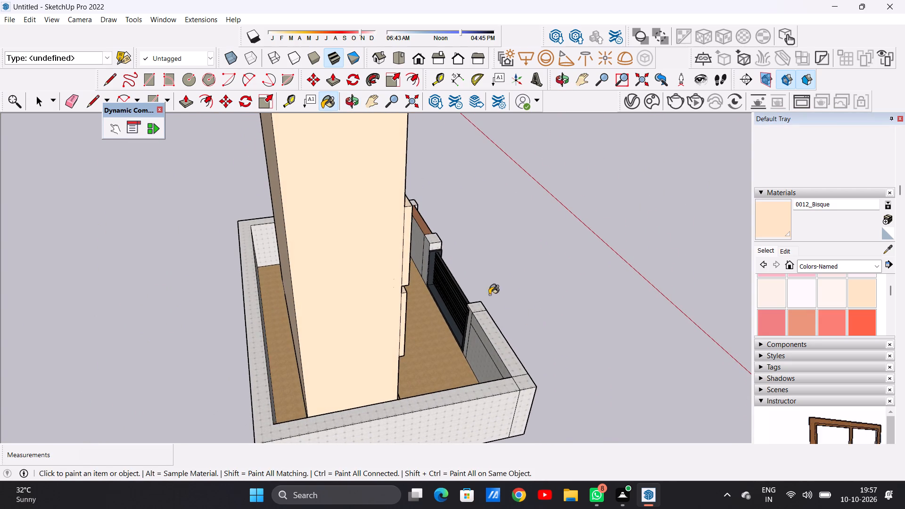
scroll(429, 247, up, 8)
scroll(425, 243, down, 1)
scroll(425, 243, up, 6)
scroll(436, 288, down, 16)
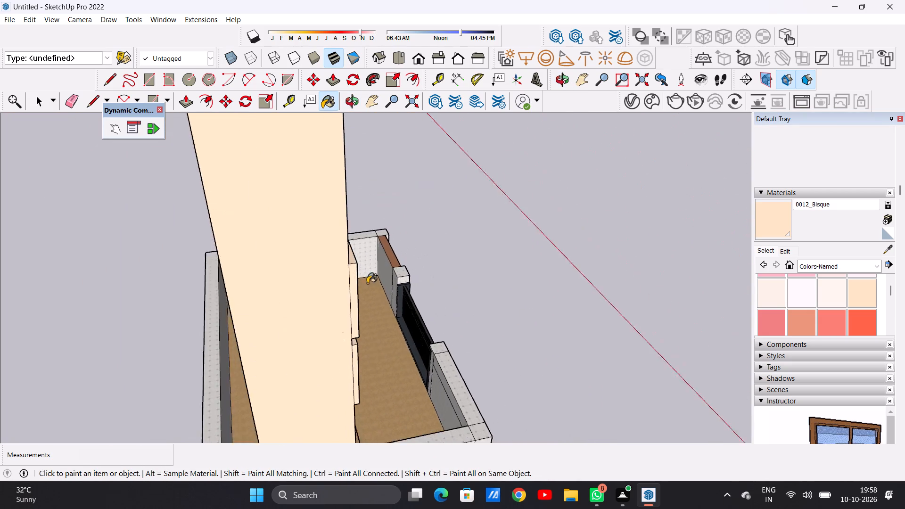
scroll(367, 283, down, 2)
middle_drag(488, 322, 113, 319)
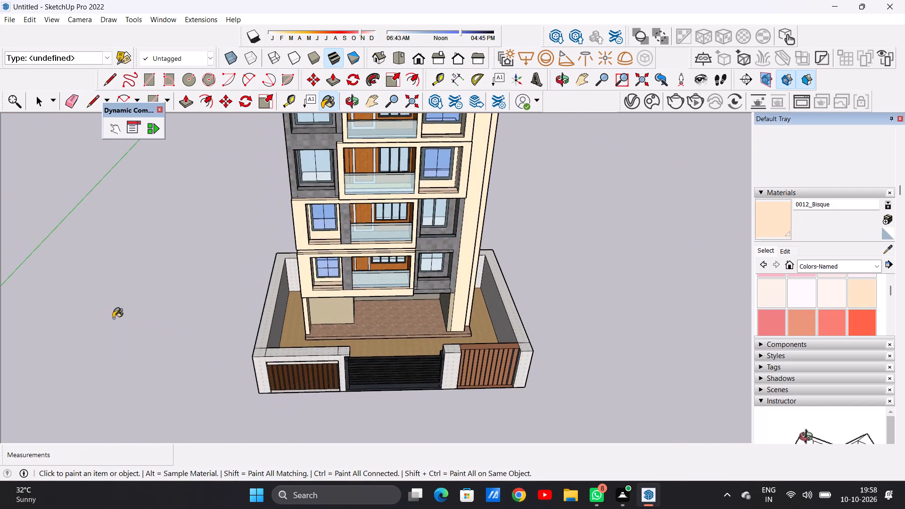
scroll(434, 364, down, 4)
middle_drag(454, 396, 445, 302)
scroll(452, 339, up, 1)
scroll(430, 372, up, 7)
key(space)
middle_drag(396, 391, 384, 373)
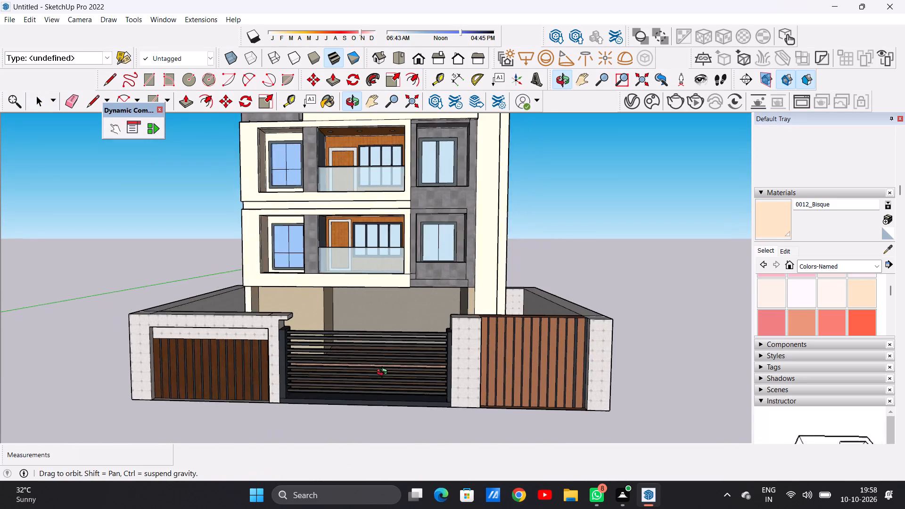
Examine the building's front, side and rear walls together with the boundary wall for surfaces that still need material.
middle_drag(384, 373, 403, 373)
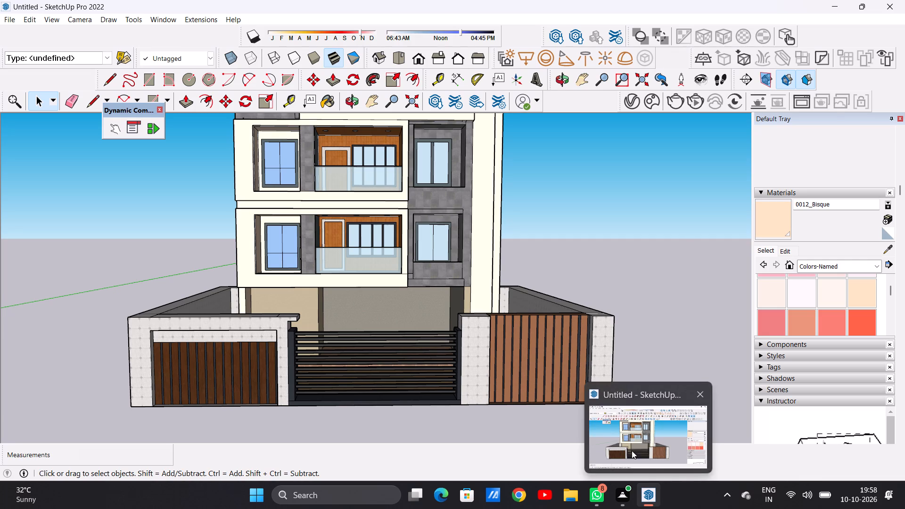
click(617, 439)
scroll(527, 389, down, 10)
middle_drag(561, 329, 549, 335)
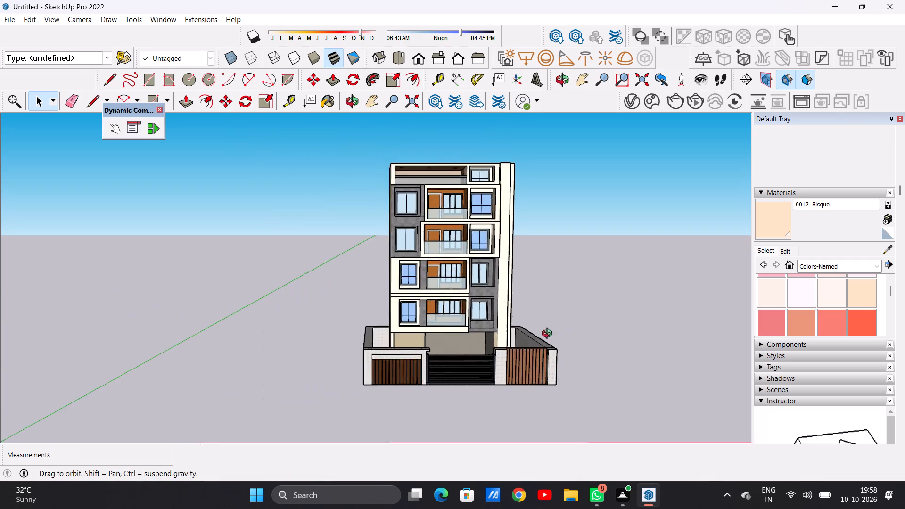
middle_drag(549, 335, 600, 413)
middle_drag(263, 390, 592, 367)
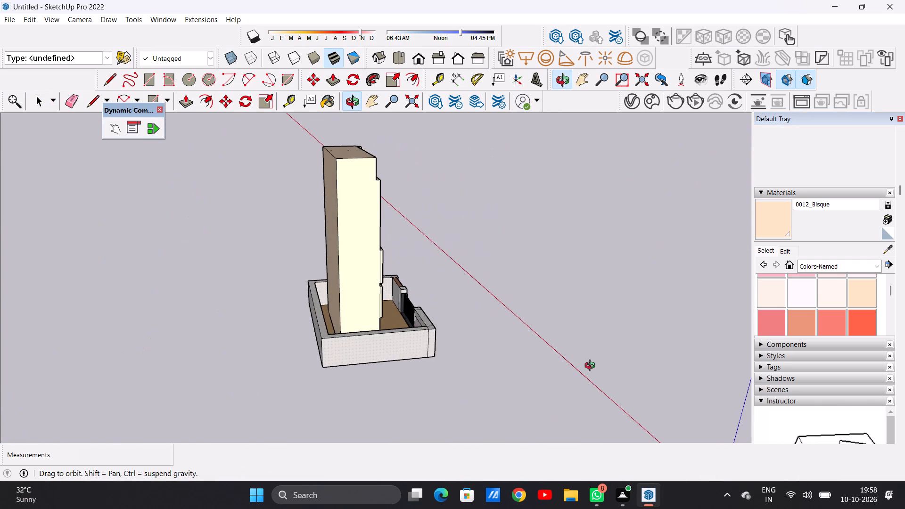
middle_drag(592, 367, 592, 366)
scroll(321, 317, up, 18)
middle_drag(452, 342, 186, 363)
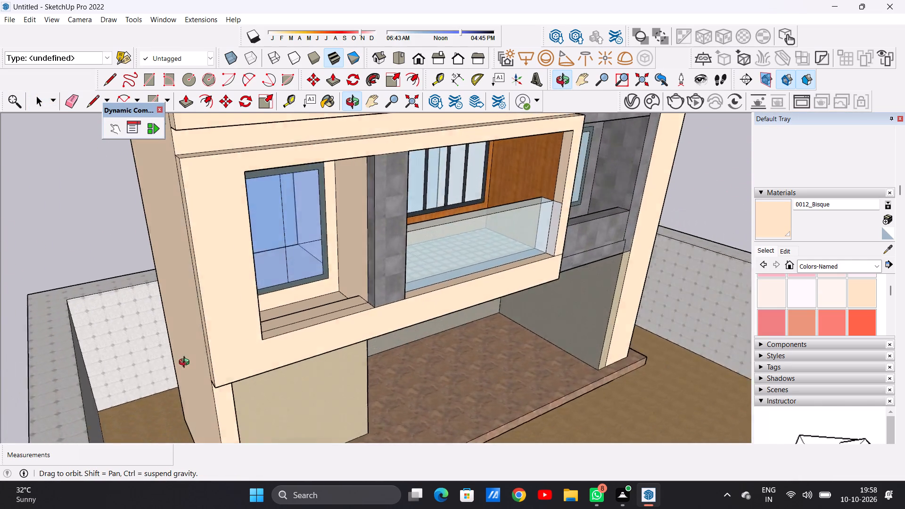
middle_drag(186, 363, 149, 361)
scroll(300, 338, down, 13)
middle_drag(507, 318, 434, 311)
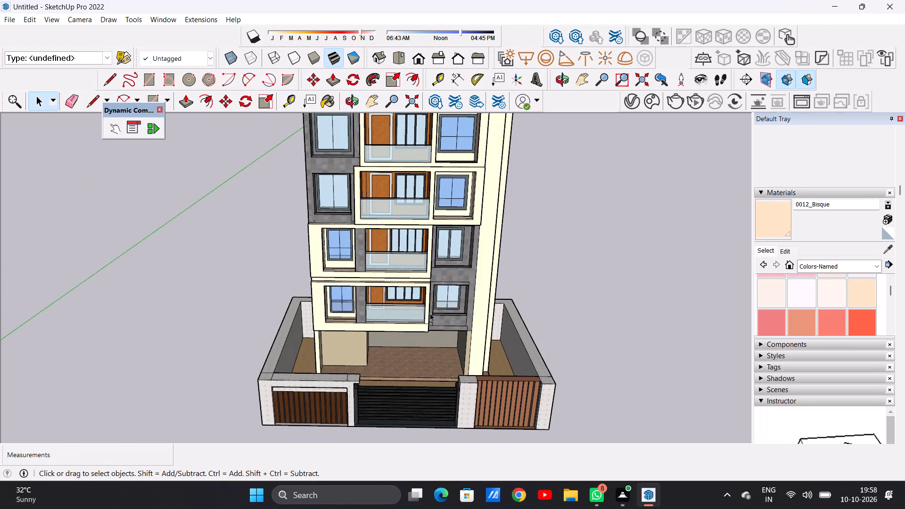
scroll(433, 335, down, 9)
middle_drag(441, 376, 422, 327)
Examine the balconies, window recesses, top-floor terrace and roof from close up for unpainted faces.
scroll(441, 376, up, 1)
scroll(428, 285, up, 14)
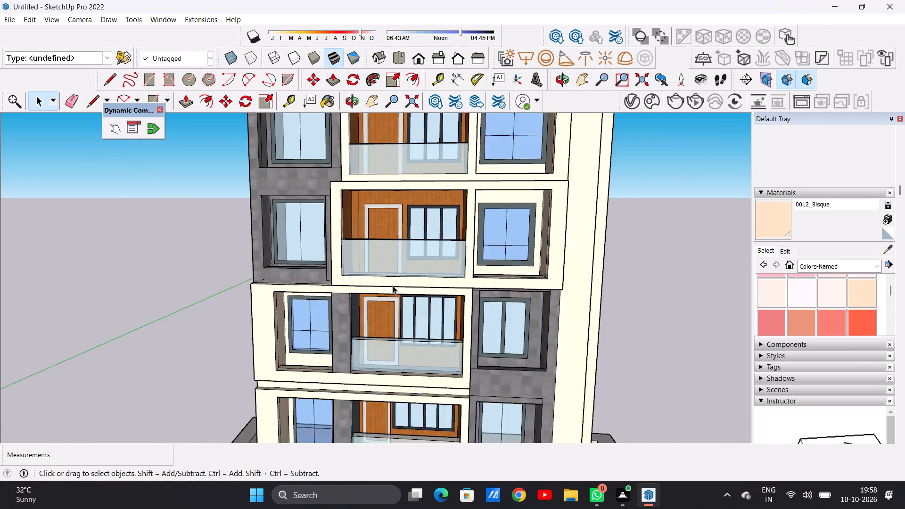
scroll(393, 286, up, 2)
middle_drag(395, 307, 403, 314)
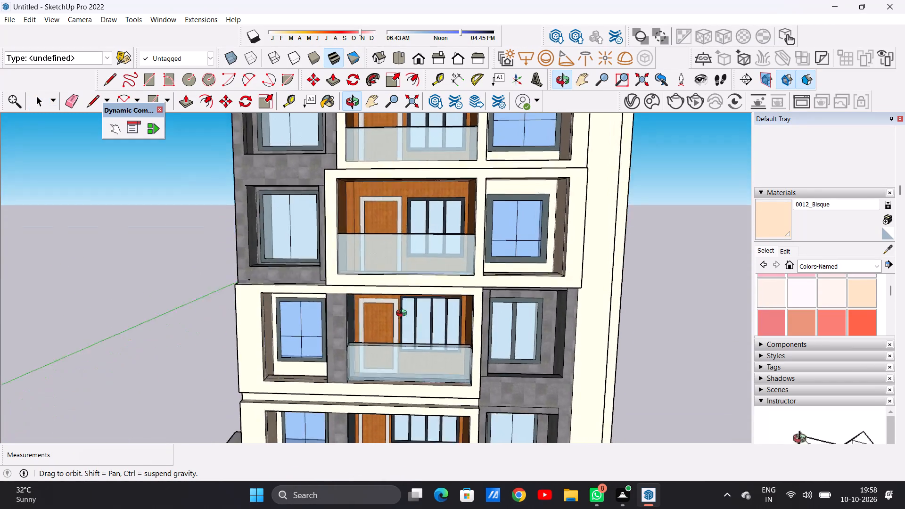
middle_drag(403, 314, 397, 180)
scroll(417, 380, down, 5)
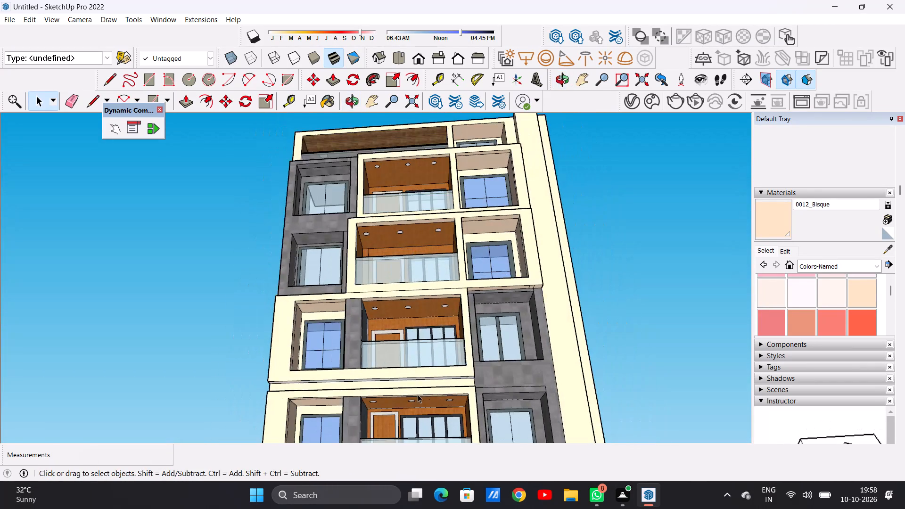
scroll(418, 394, down, 2)
scroll(394, 219, up, 16)
middle_drag(396, 224, 395, 288)
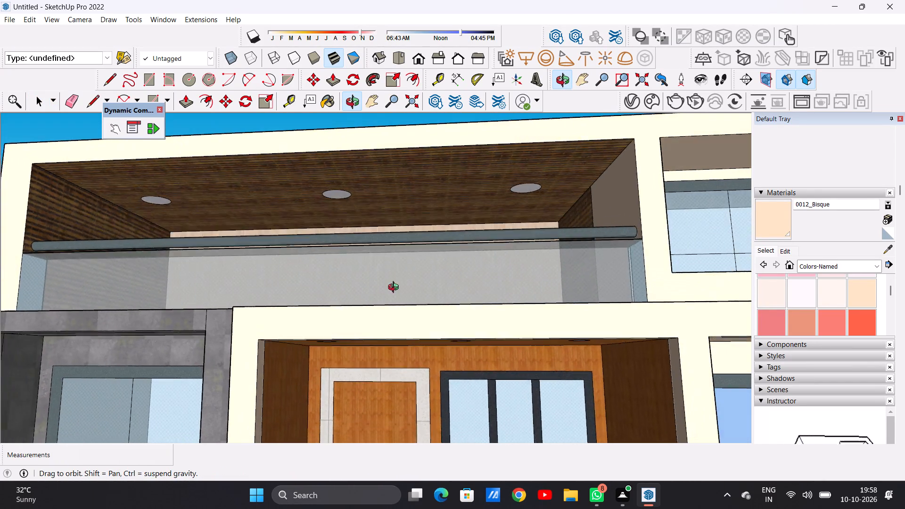
middle_drag(395, 288, 405, 365)
scroll(406, 365, up, 1)
scroll(414, 297, down, 8)
middle_drag(425, 280, 438, 389)
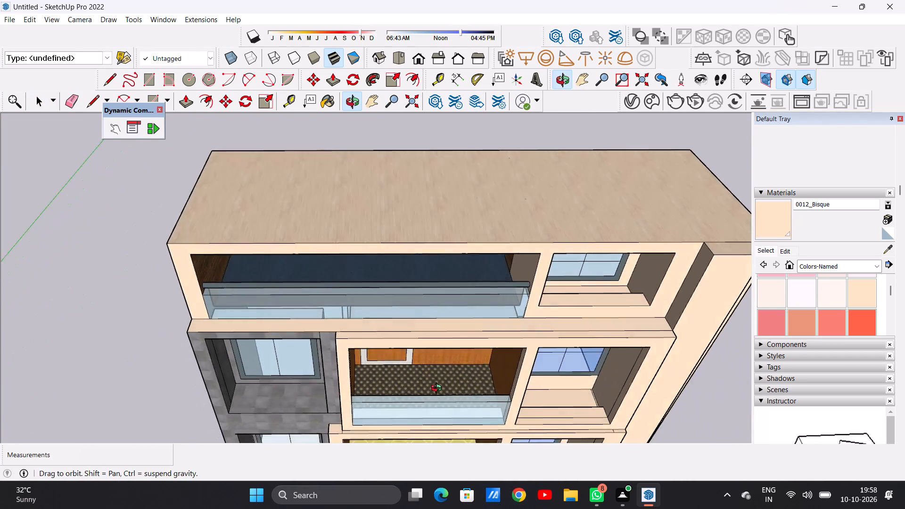
middle_drag(438, 389, 436, 304)
Examine the complete front elevation, including the boundary wall and gate, from above and at eye level.
scroll(372, 284, down, 12)
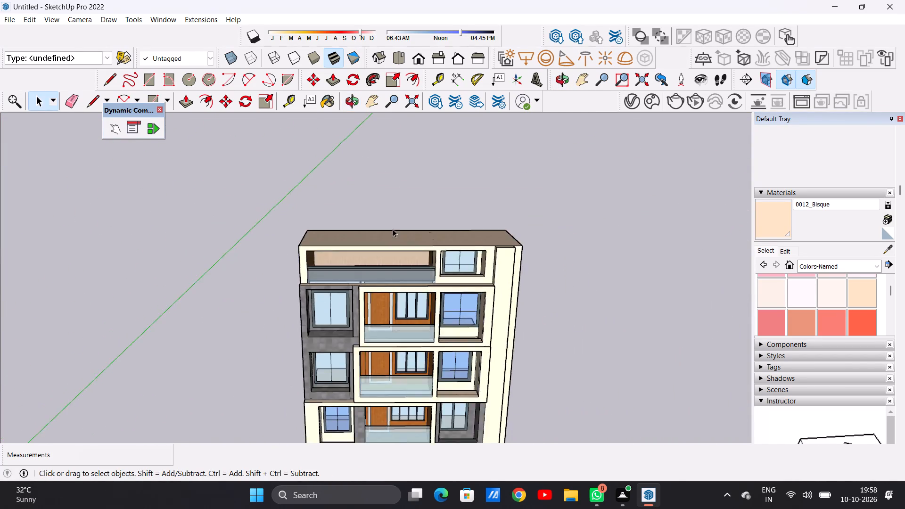
scroll(393, 229, down, 3)
scroll(406, 314, down, 9)
scroll(399, 336, up, 9)
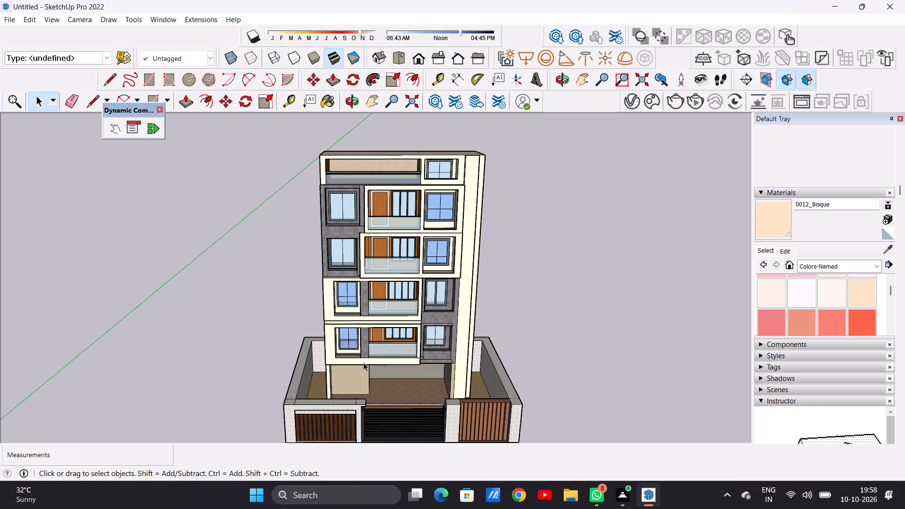
scroll(373, 352, down, 20)
scroll(373, 352, down, 12)
scroll(400, 319, up, 2)
scroll(401, 320, down, 1)
scroll(401, 321, up, 5)
middle_drag(408, 327, 399, 281)
scroll(398, 316, down, 5)
scroll(445, 351, up, 3)
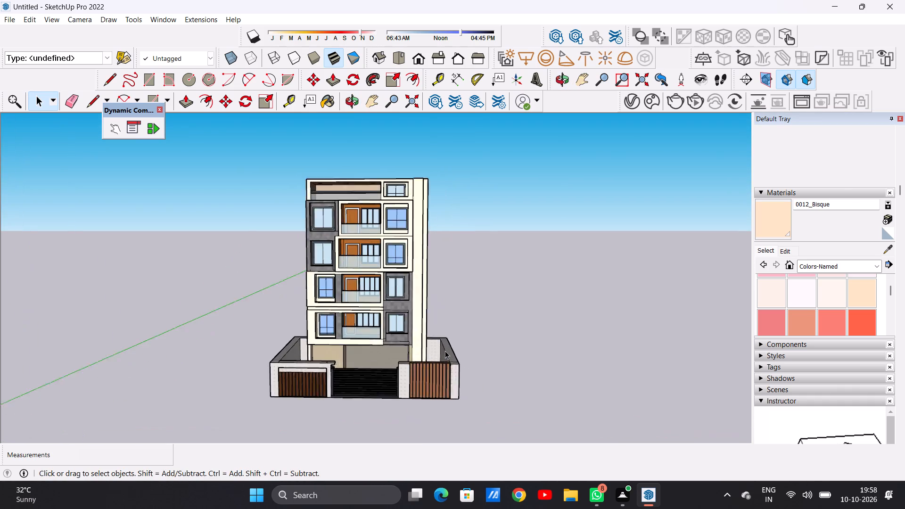
scroll(445, 351, up, 3)
Save the model in the Documents folder as a SketchUp model named NAVYA.
key(ctrl+s)
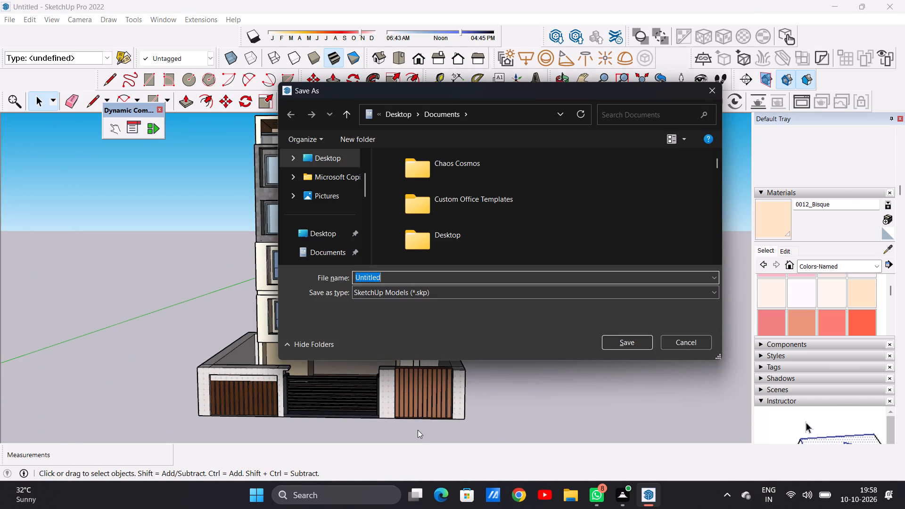
key(BackSpace)
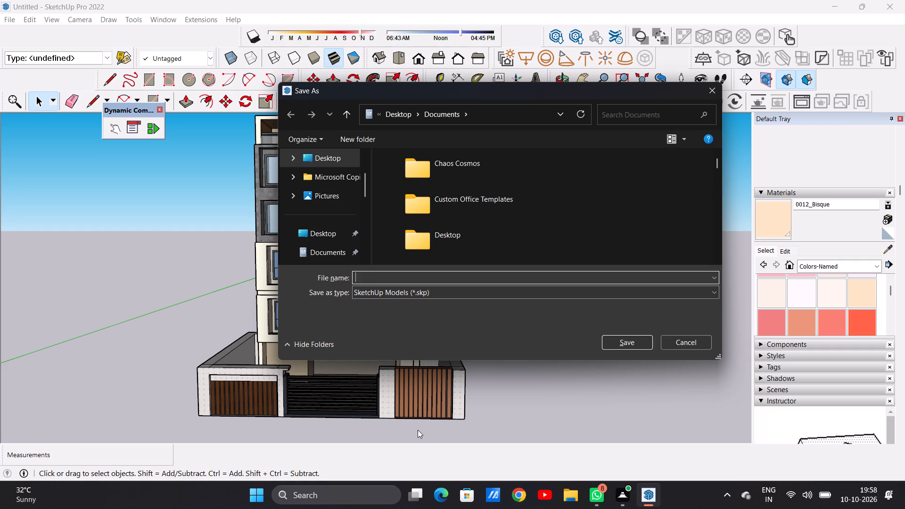
text(NAVYA)
key(space)
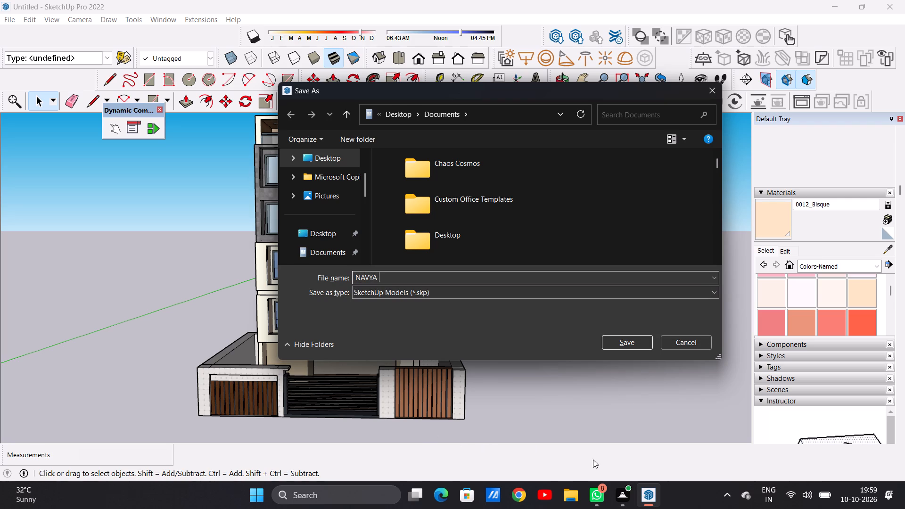
click(626, 338)
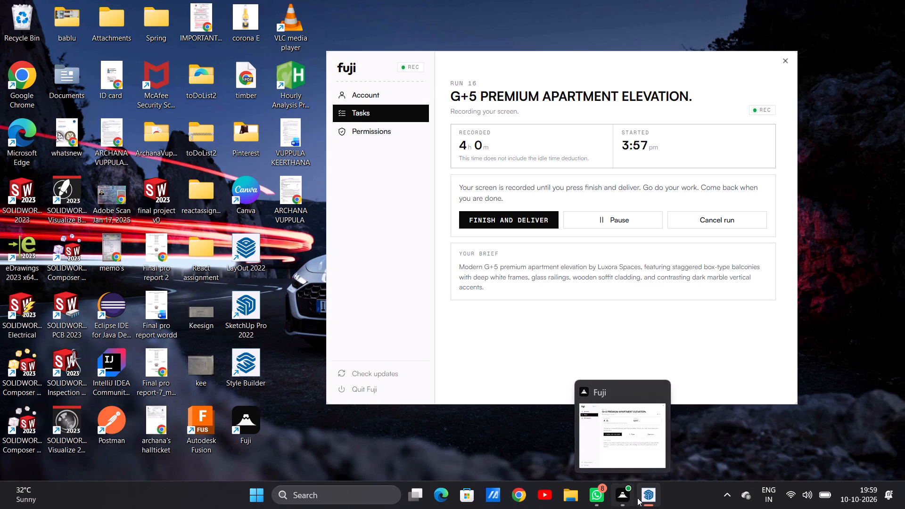
Export the front view as a 2D graphic in JPEG format named NAVYA PDF in the Documents folder.
click(631, 440)
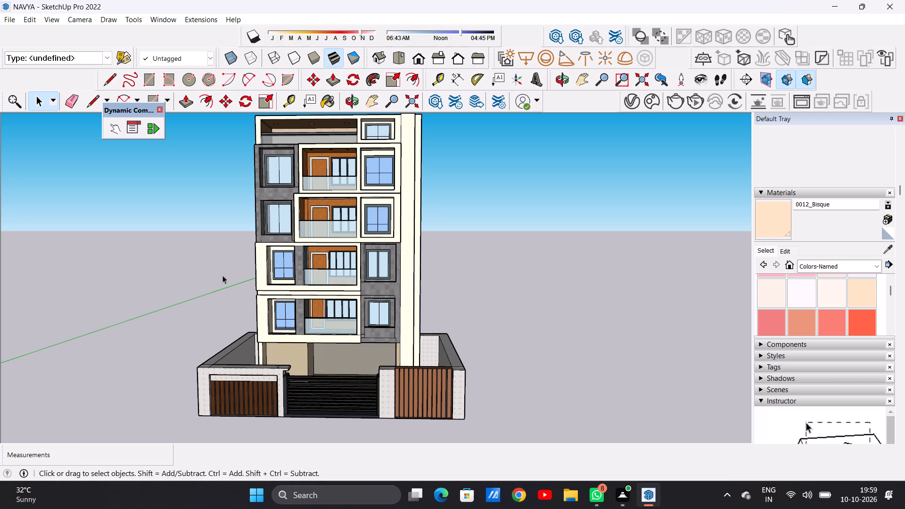
click(5, 15)
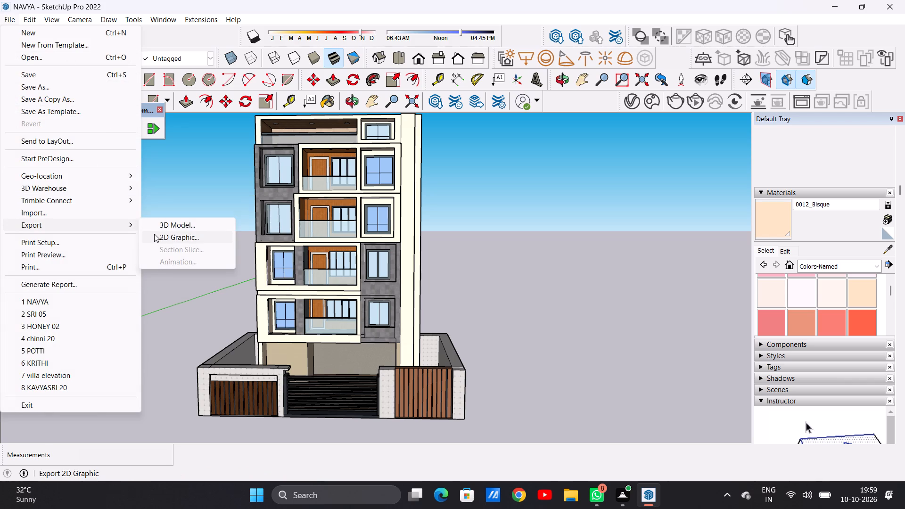
click(154, 234)
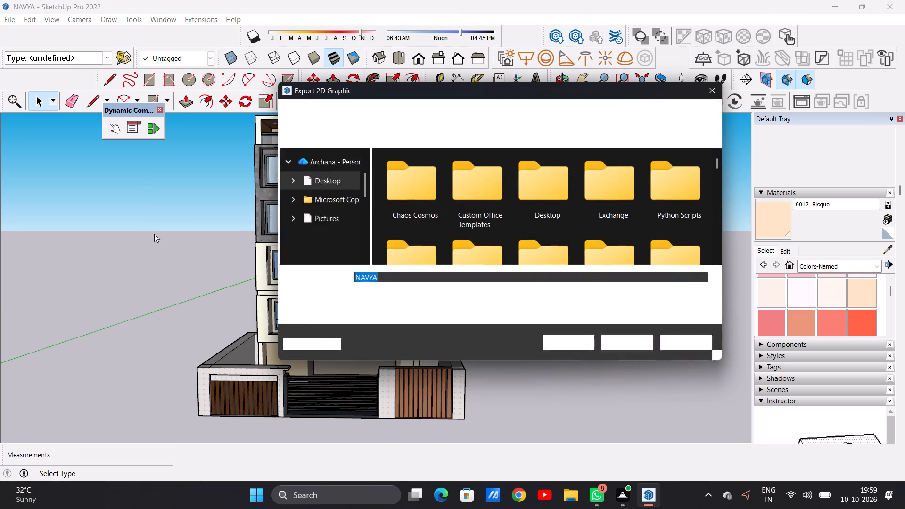
click(404, 272)
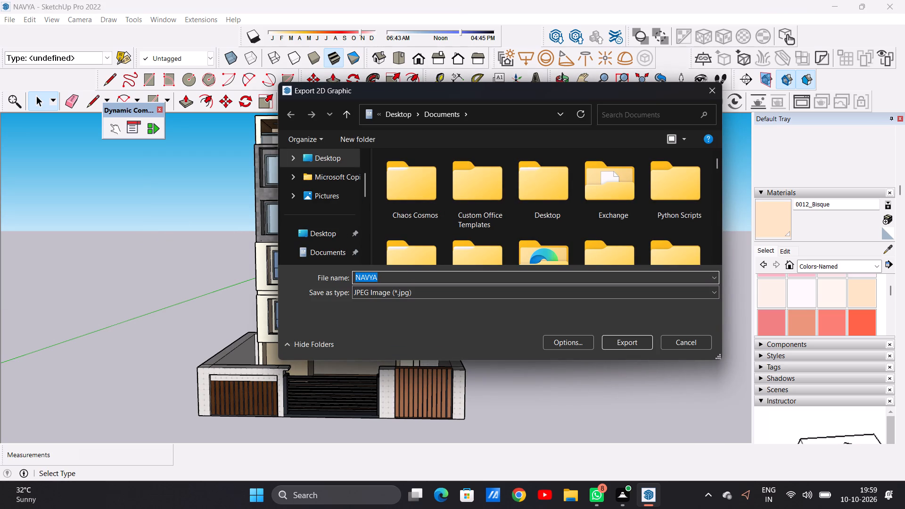
click(403, 279)
key(space)
text(PDF)
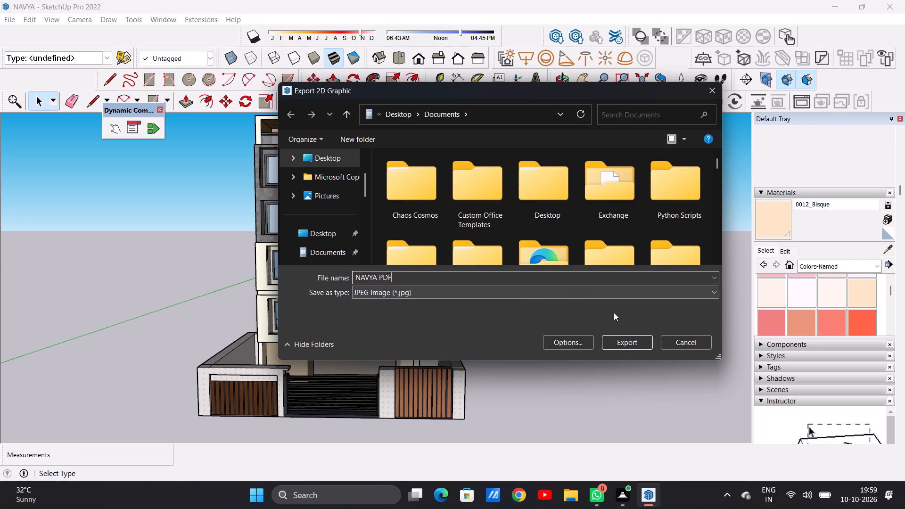
click(622, 339)
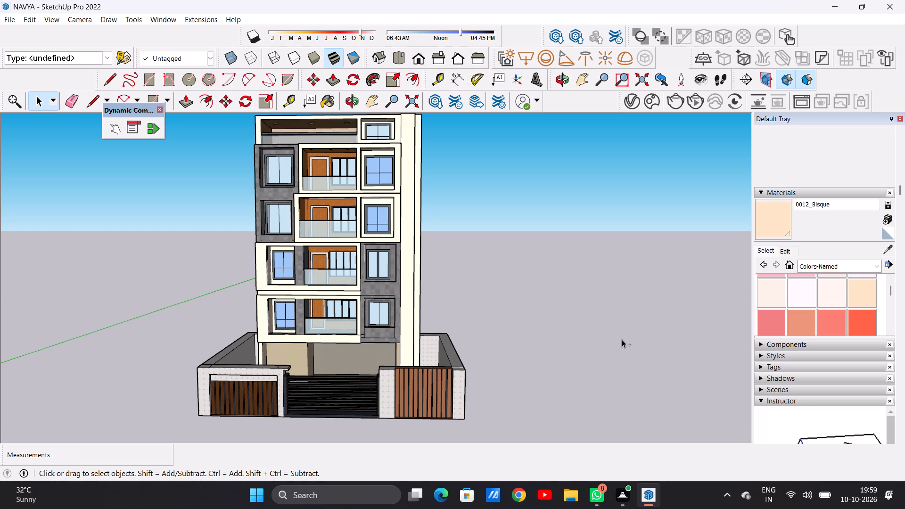
ctrl+scroll(622, 339, down, 3)
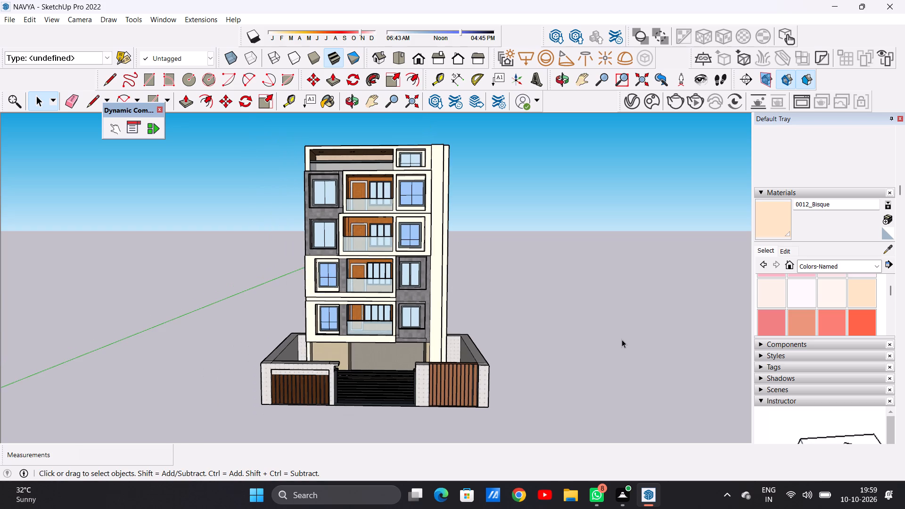